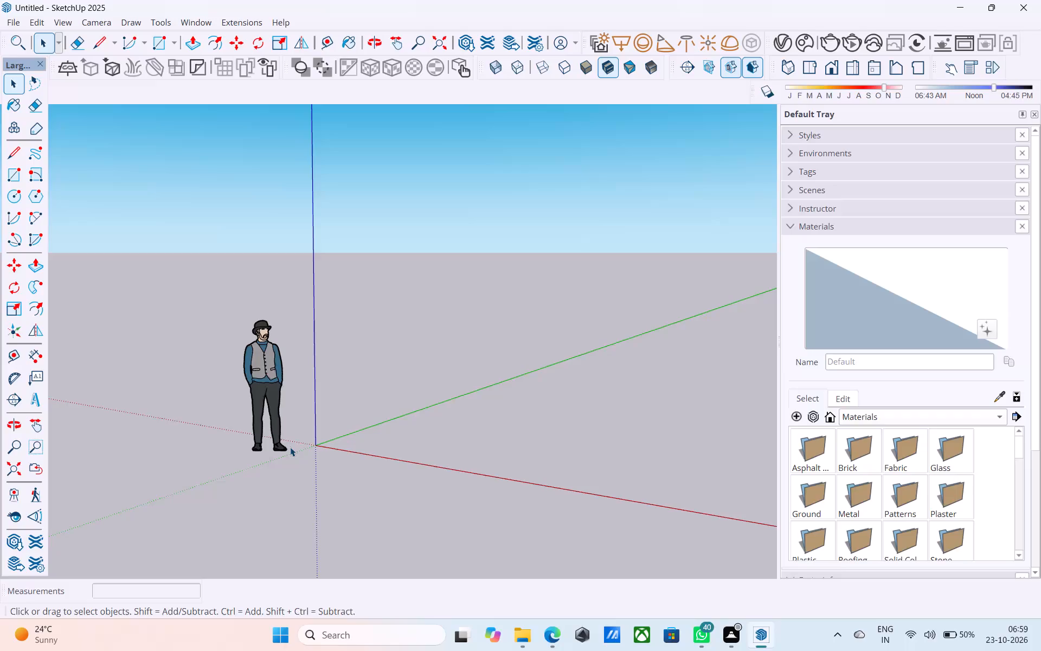
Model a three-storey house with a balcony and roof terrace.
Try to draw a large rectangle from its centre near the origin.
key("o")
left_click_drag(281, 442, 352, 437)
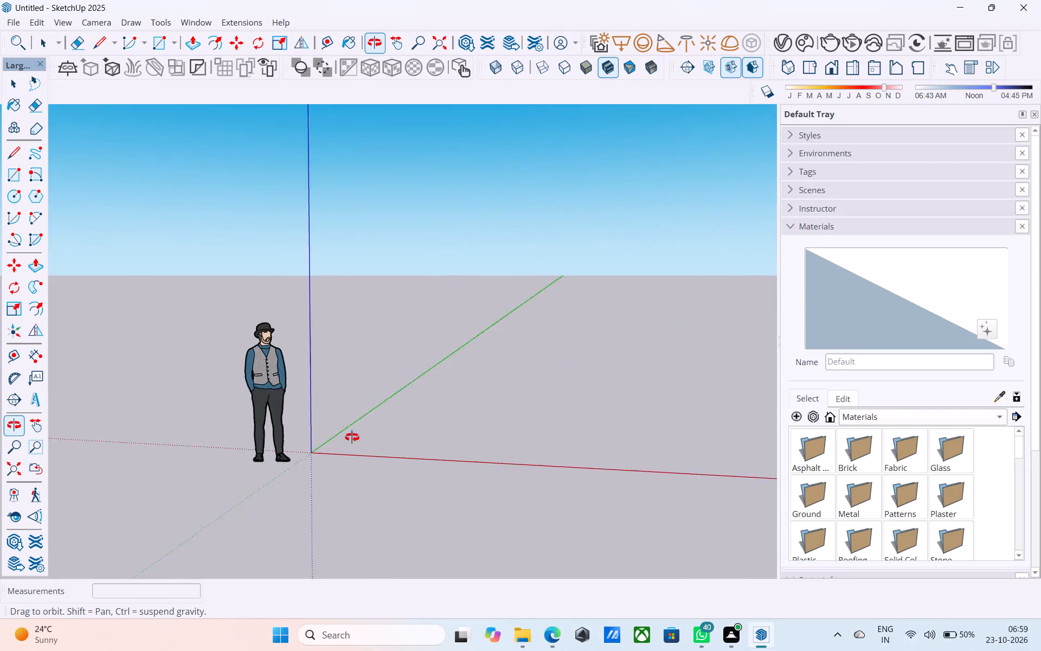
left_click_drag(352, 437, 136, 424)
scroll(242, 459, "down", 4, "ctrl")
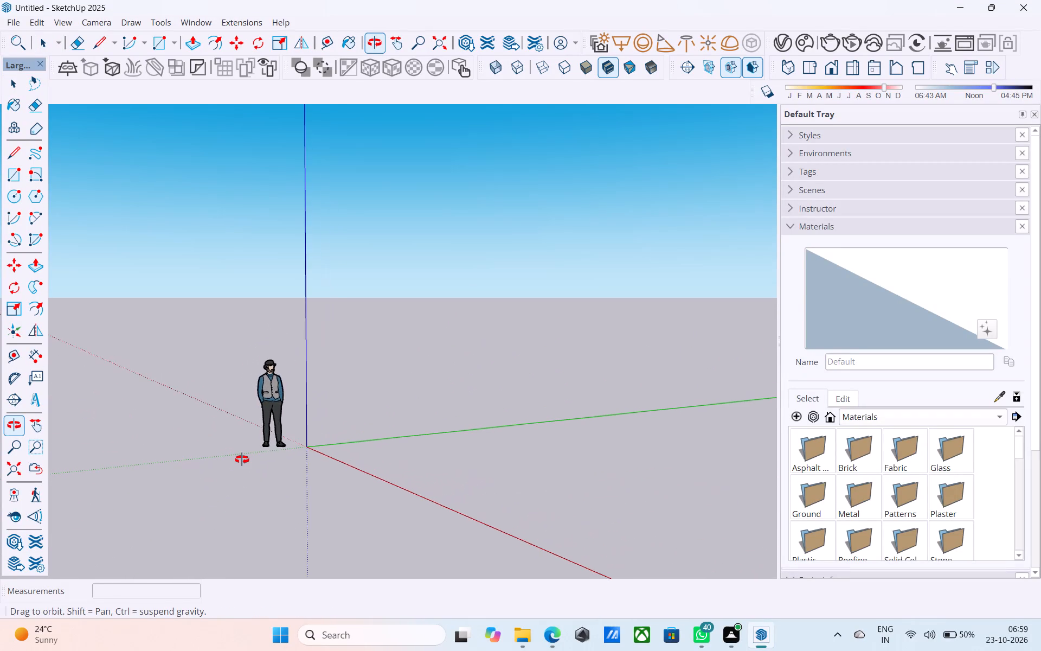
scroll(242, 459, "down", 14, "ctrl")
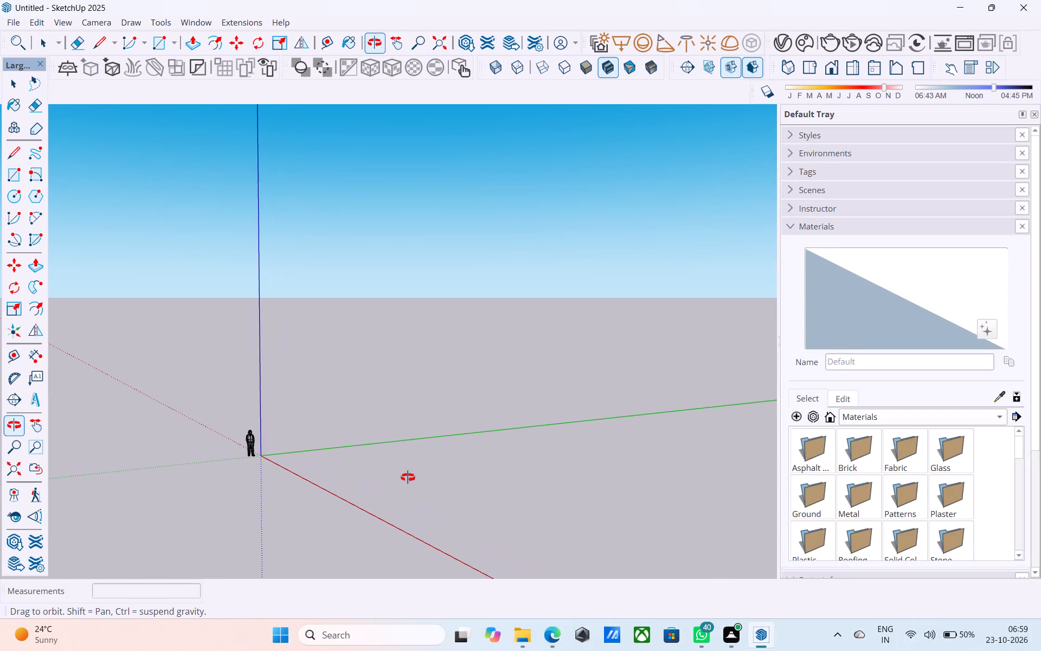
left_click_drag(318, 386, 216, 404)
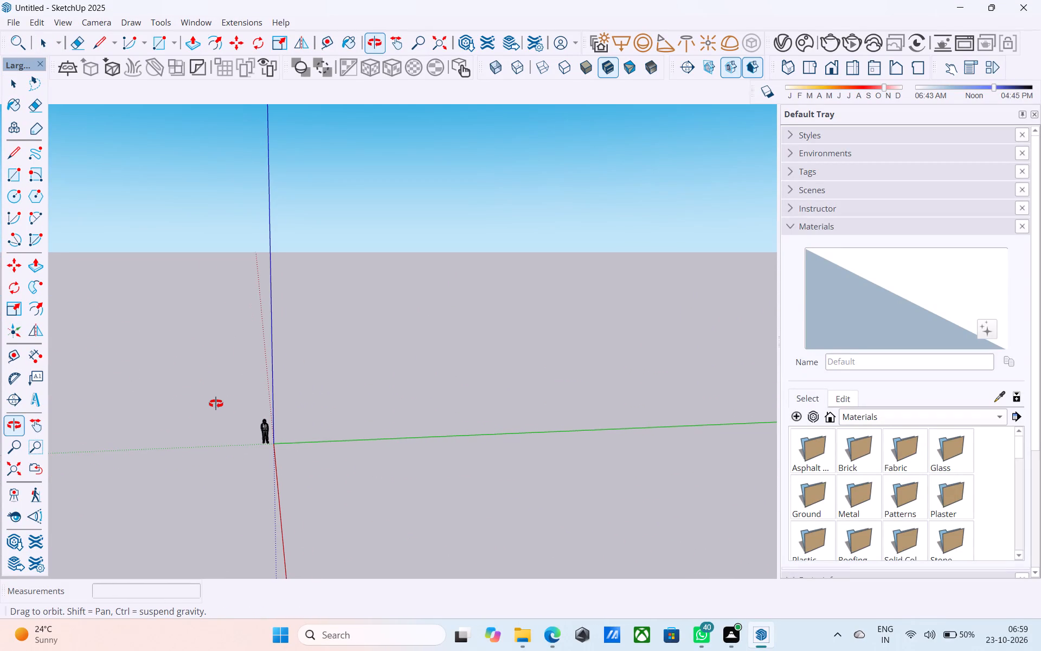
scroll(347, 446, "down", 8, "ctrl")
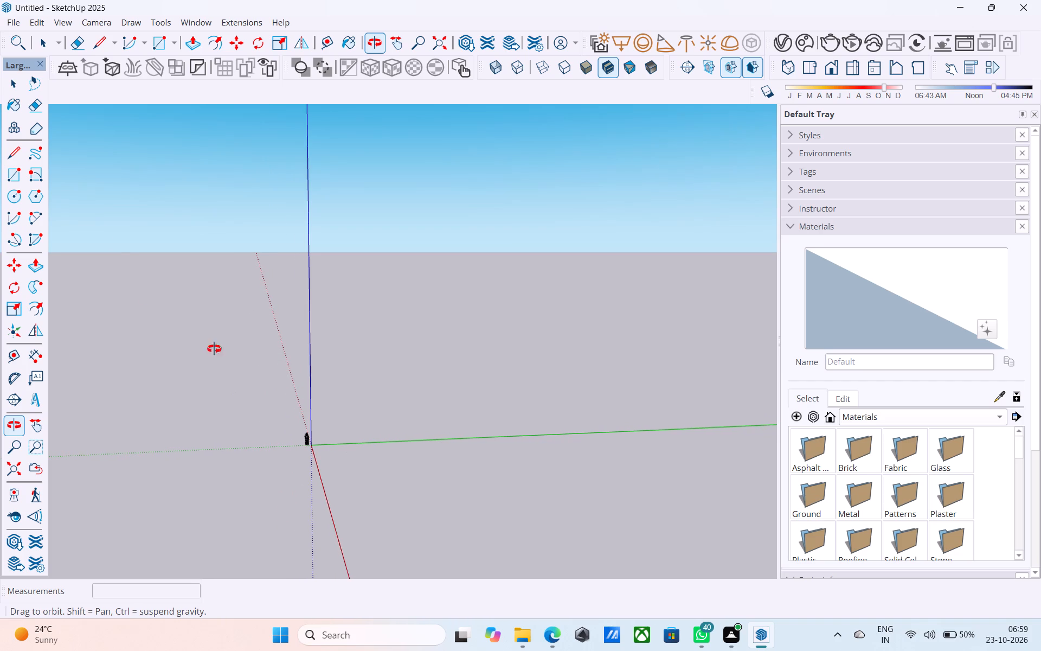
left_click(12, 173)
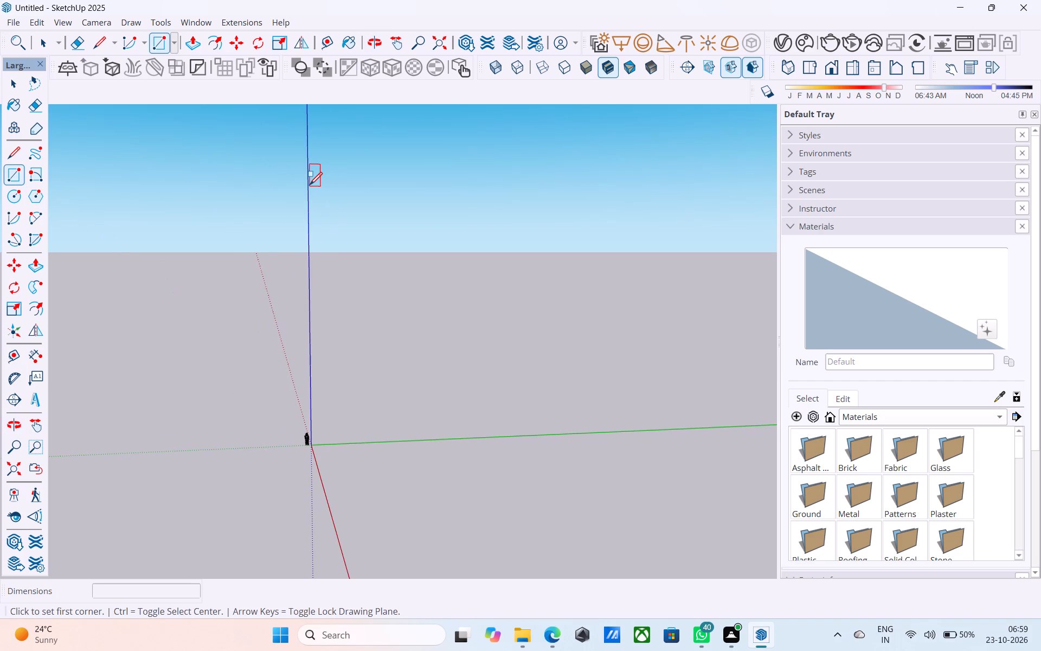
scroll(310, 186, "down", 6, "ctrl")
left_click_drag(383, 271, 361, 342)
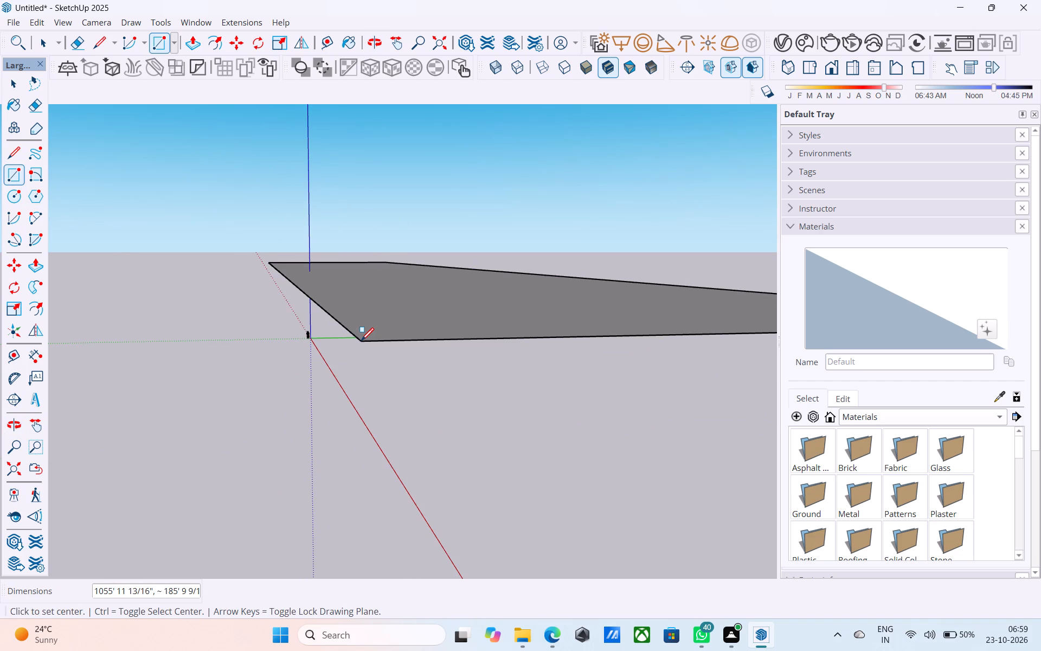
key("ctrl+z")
Draw a rectangle from its centre on the ground plane near the origin, sized 25' by 20'.
key("o")
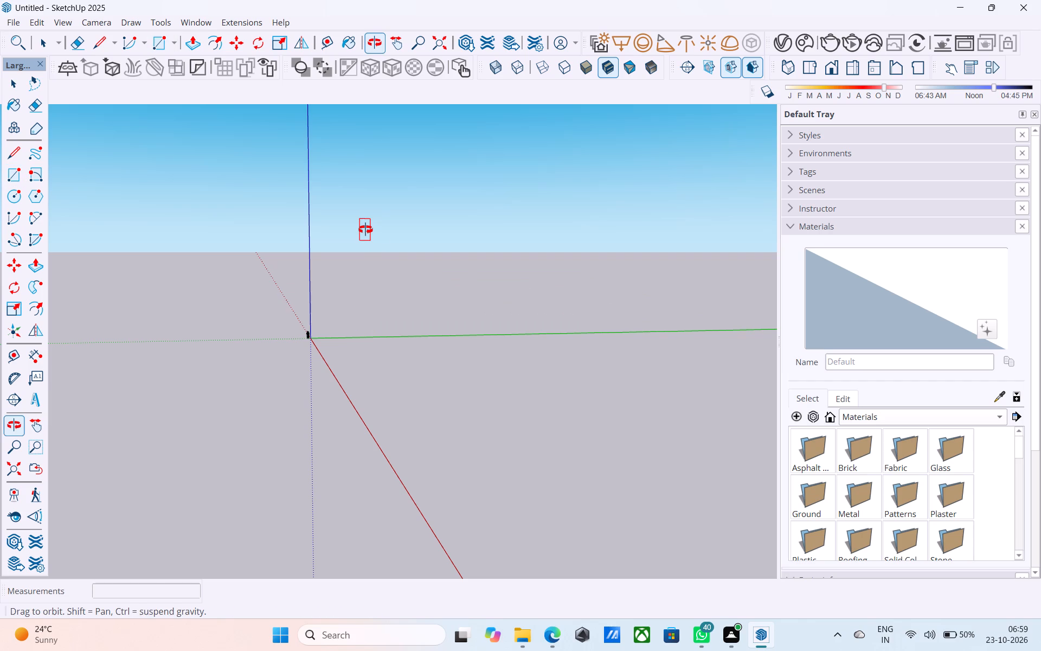
left_click_drag(377, 237, 177, 469)
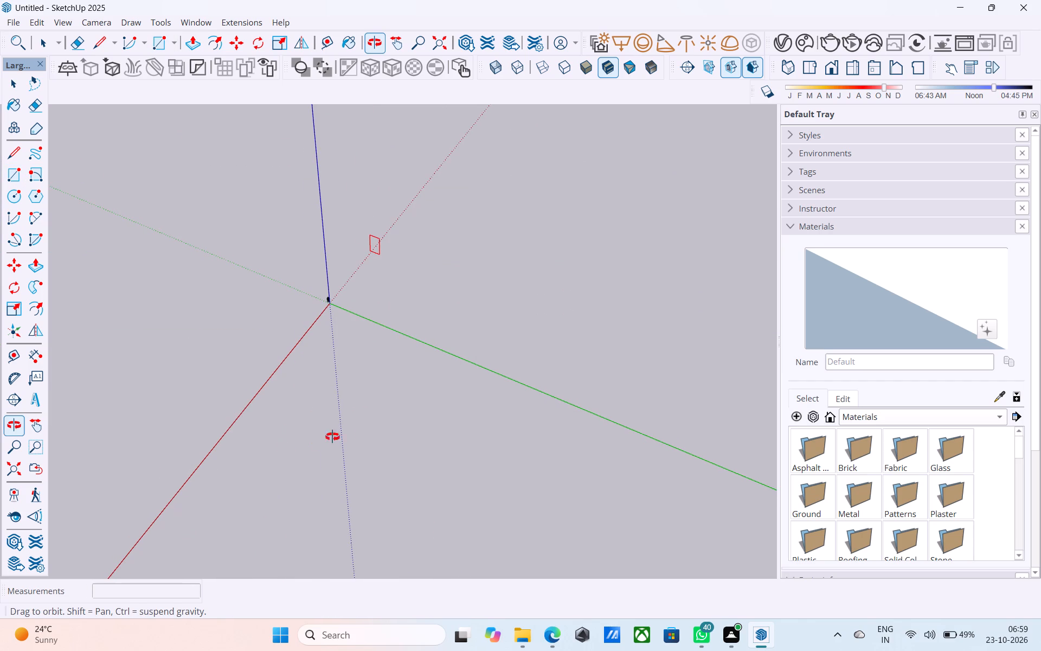
left_click_drag(457, 397, 619, 333)
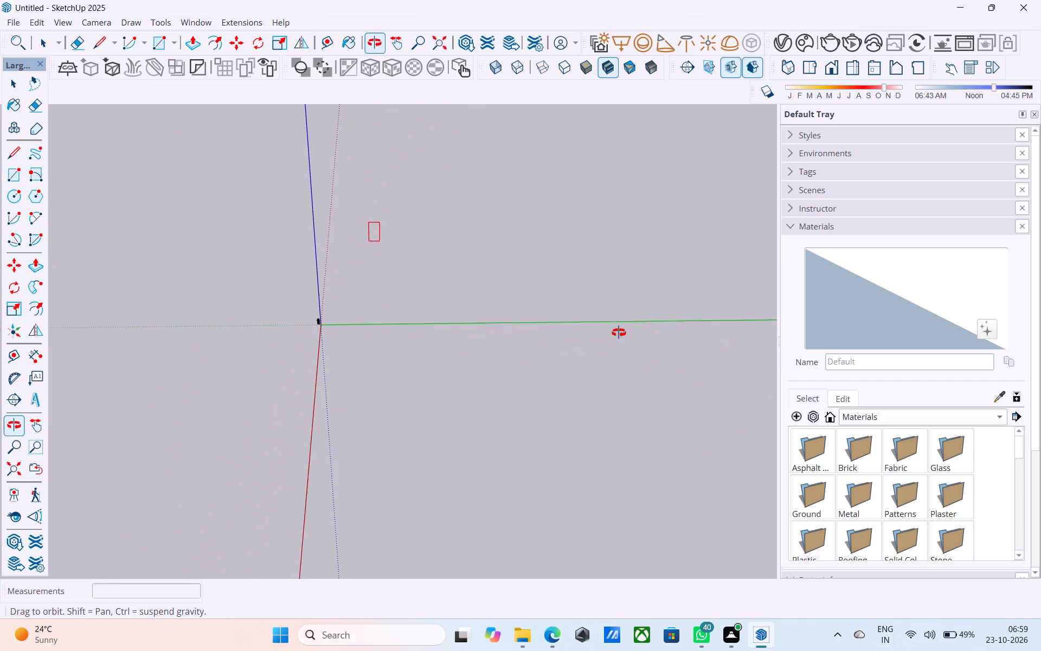
left_click_drag(619, 333, 640, 325)
key("r")
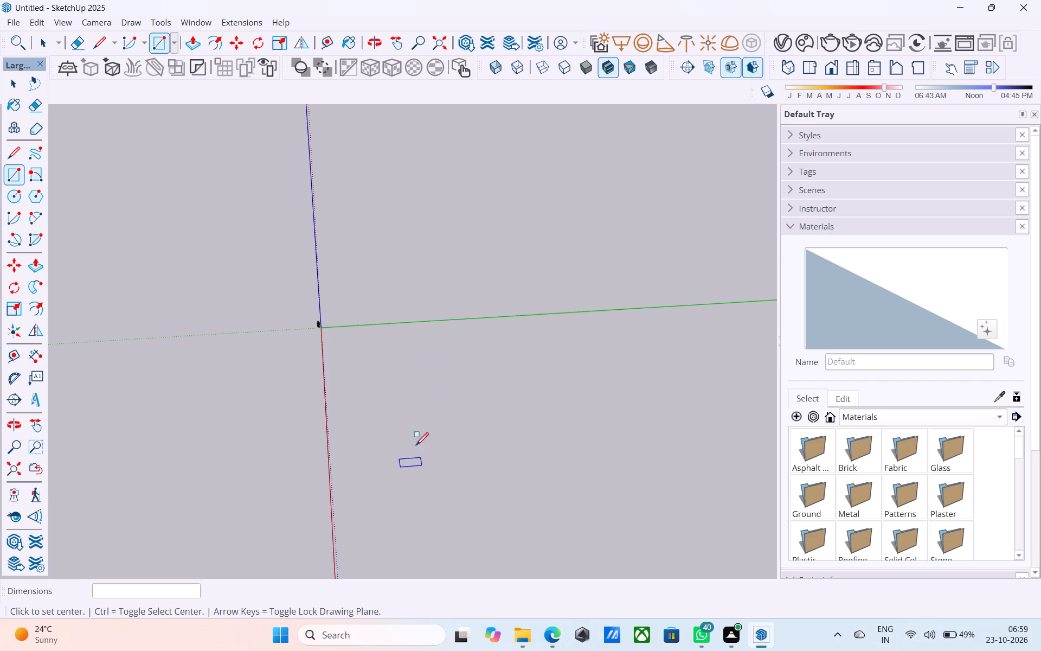
left_click_drag(419, 392, 490, 410)
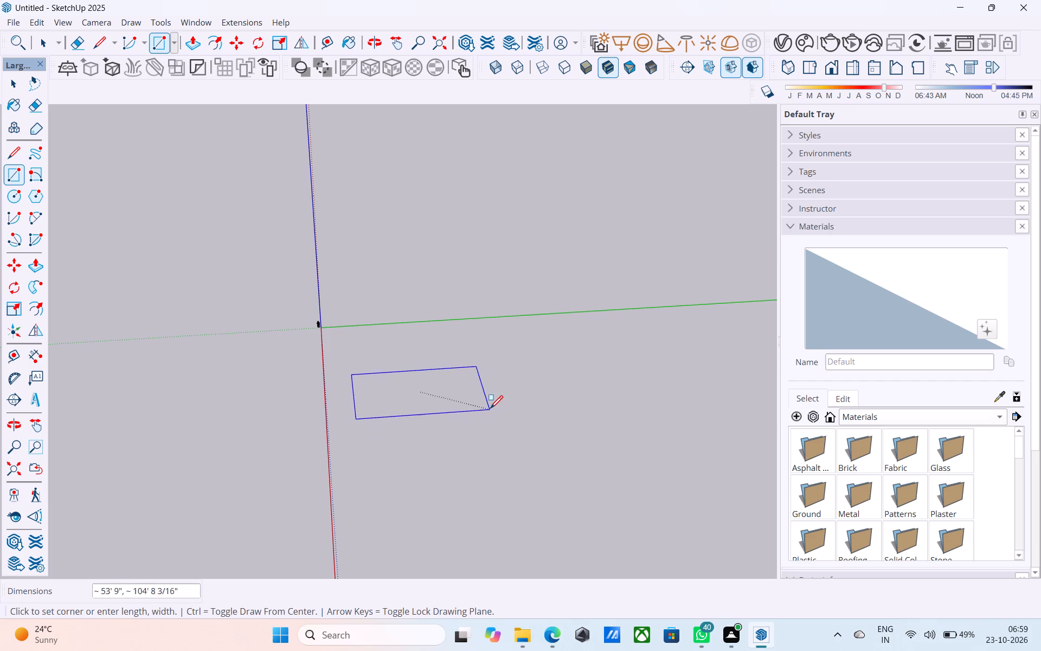
left_click_drag(490, 410, 489, 409)
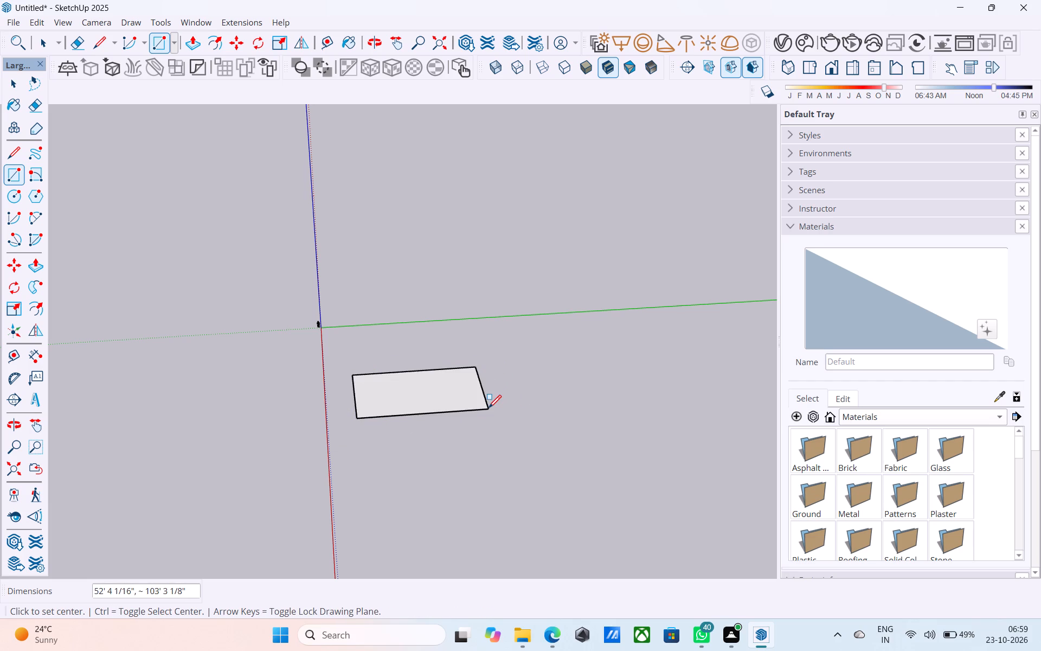
type("20',30'")
key("Return")
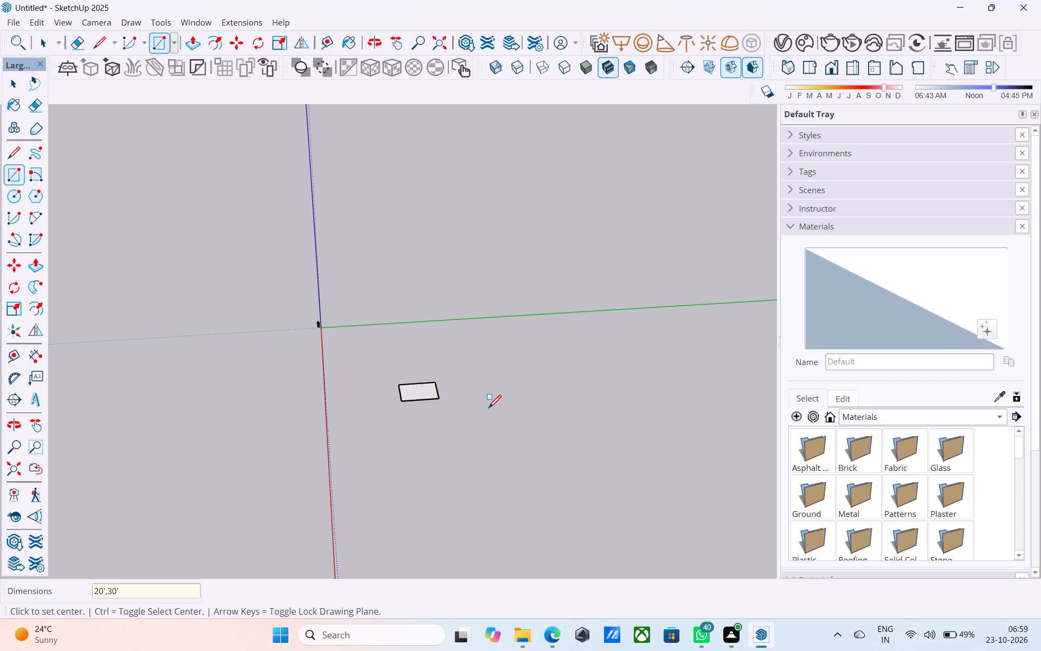
type("20',25'")
key("Return")
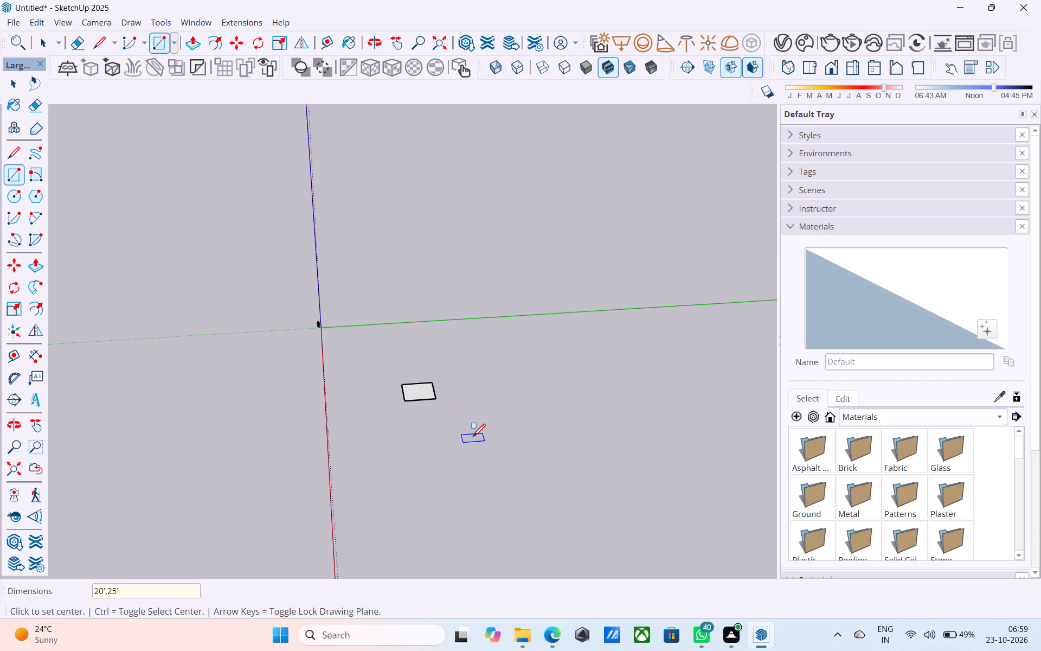
key("2")
type("5',20'")
key("Return")
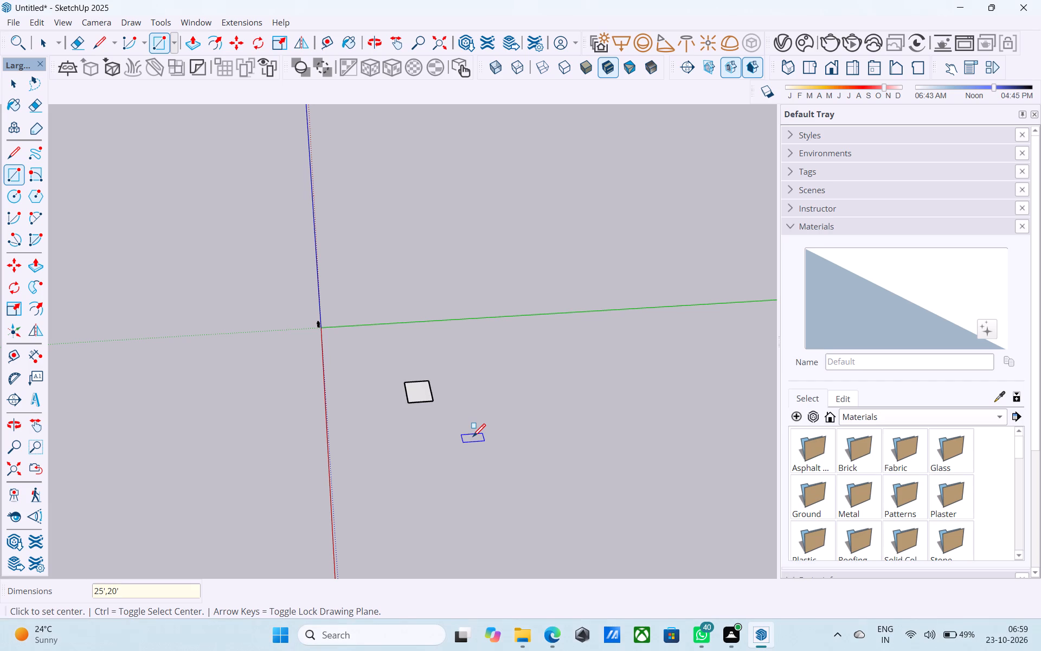
key("space")
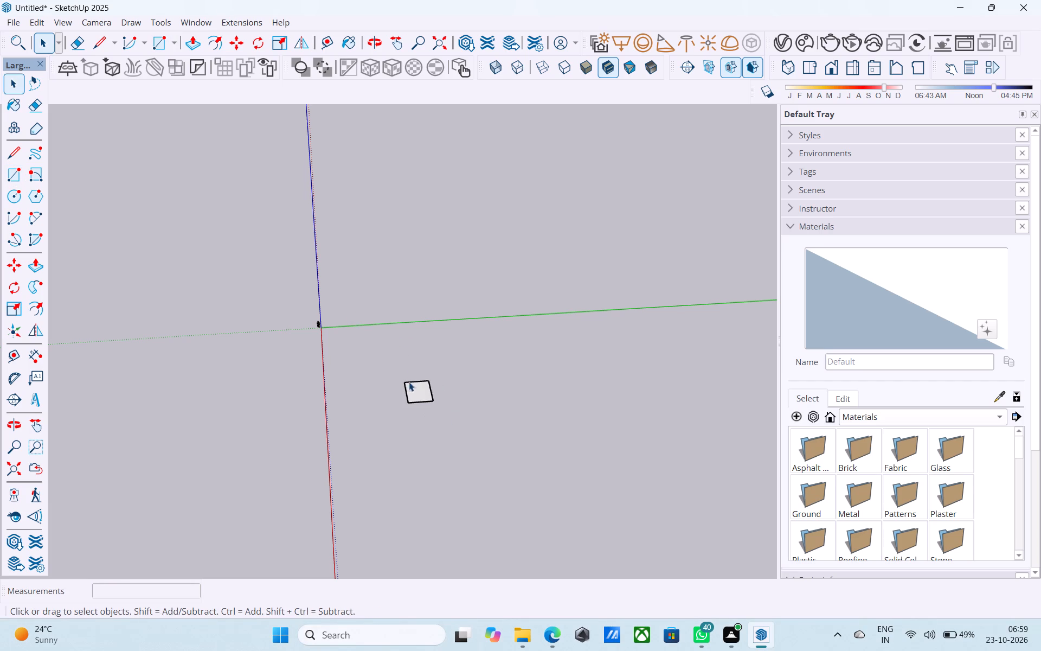
Offset the rectangle's outline inward by 9" to form the outer wall thickness.
scroll(408, 370, "up", 13, "ctrl")
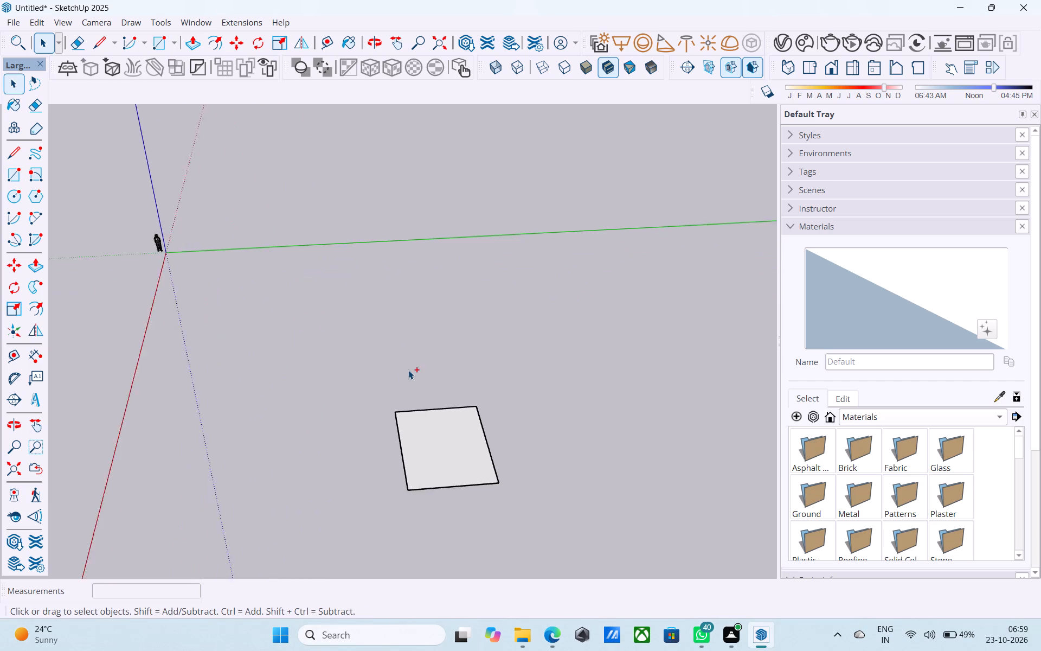
left_click(457, 443)
key("f")
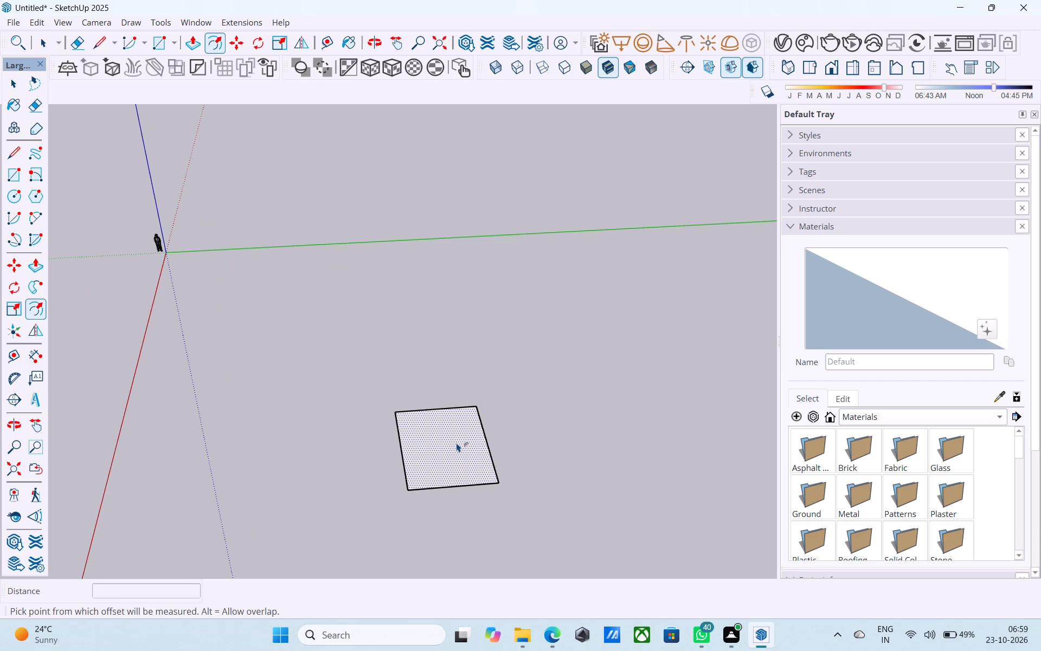
left_click_drag(455, 446, 446, 446)
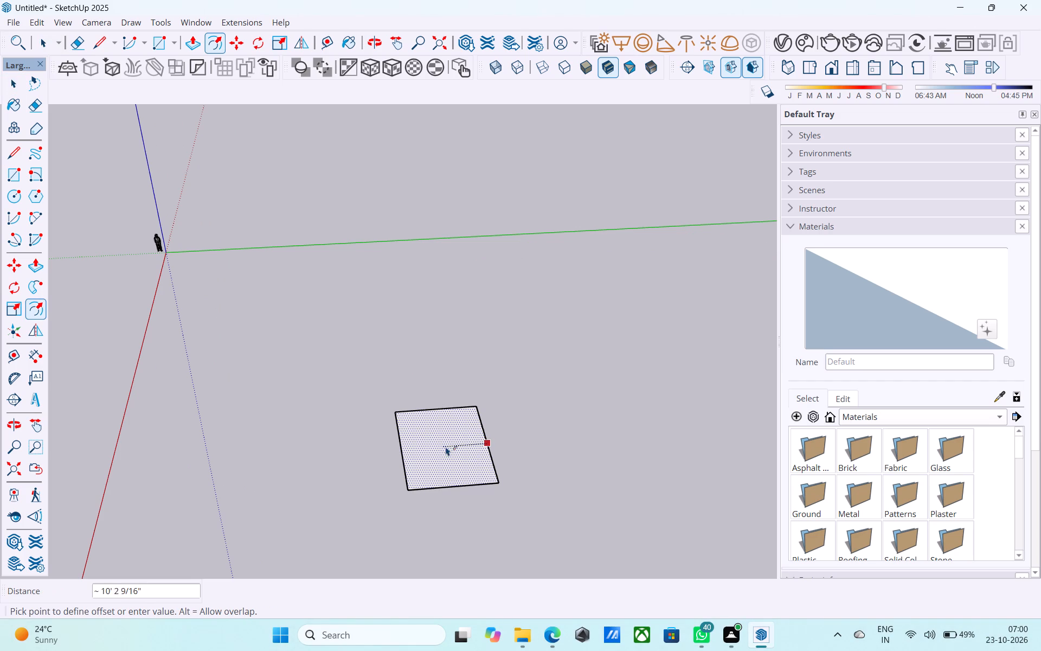
left_click_drag(446, 446, 463, 460)
type("9\"")
key("Return")
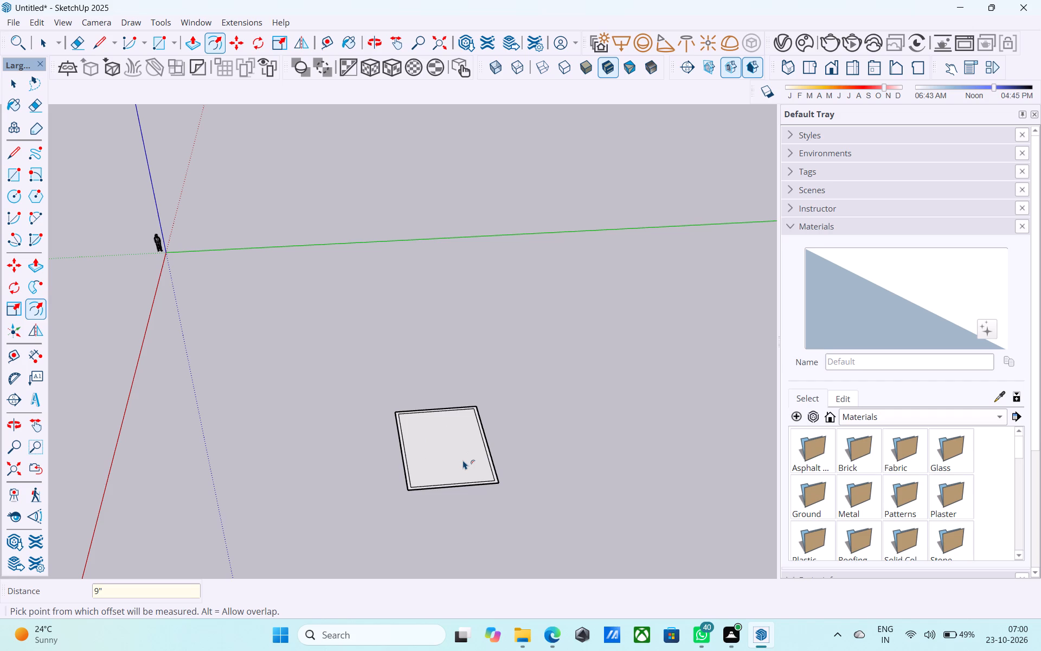
key("space")
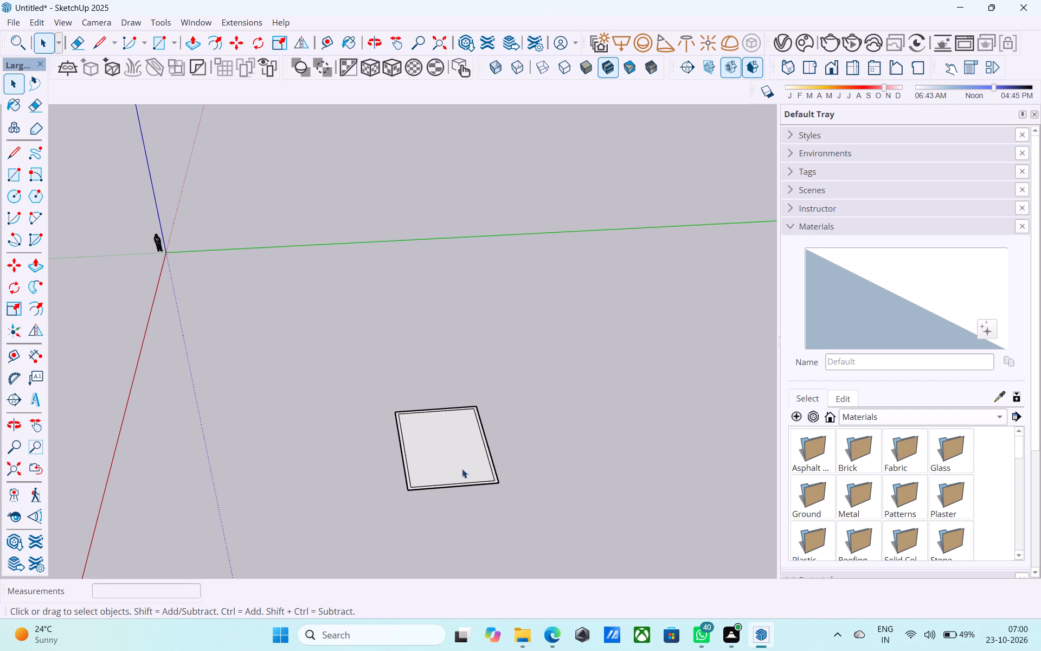
Copy the inner outline's edge farthest from the green axis 6' into the room as a dividing line.
left_click(460, 484)
scroll(460, 484, "up", 7, "ctrl")
key("m")
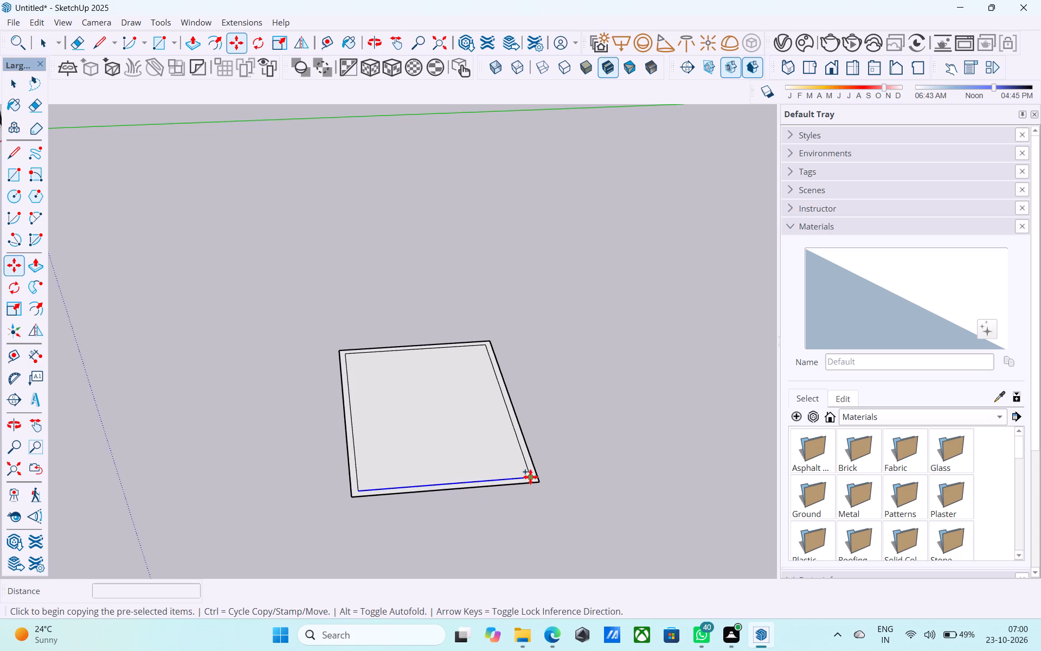
left_click_drag(530, 477, 523, 449)
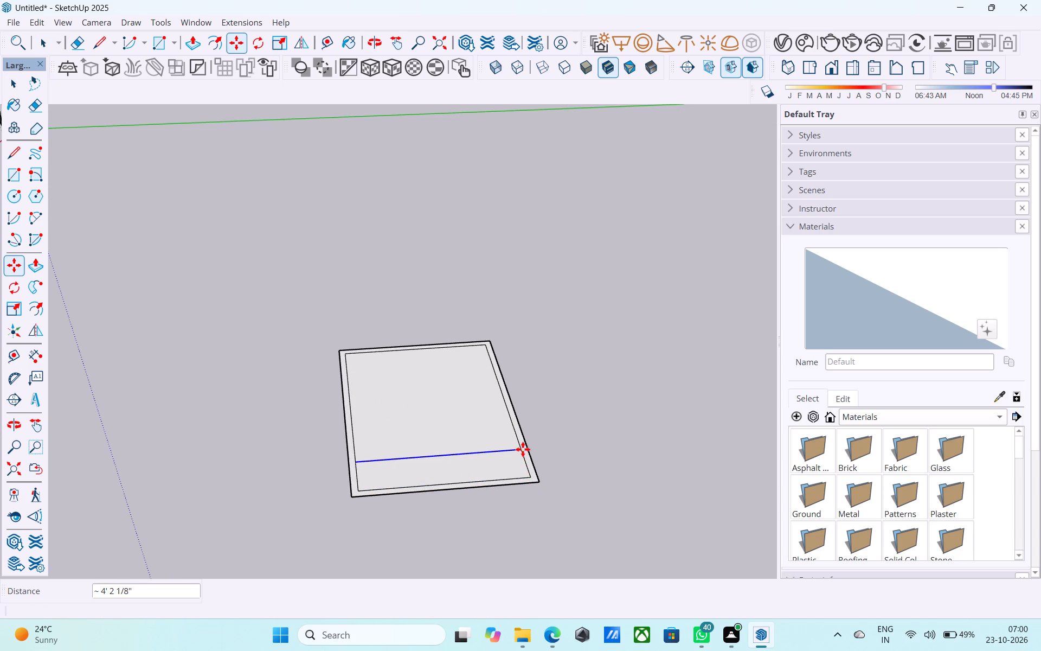
key("8")
key("apostrophe")
key("Return")
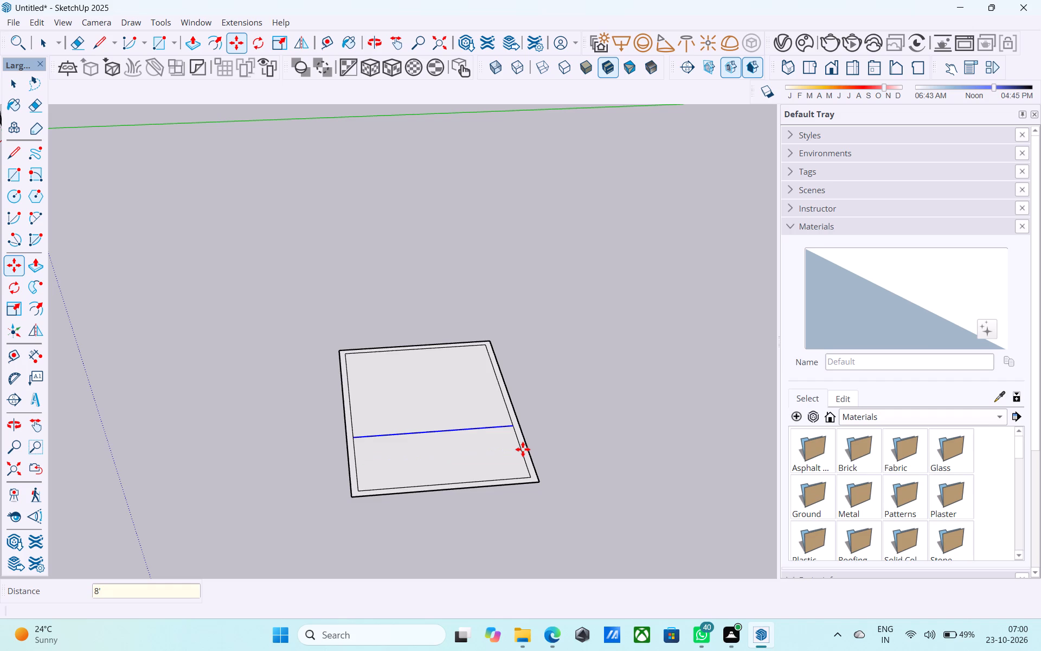
type("6'")
key("Return")
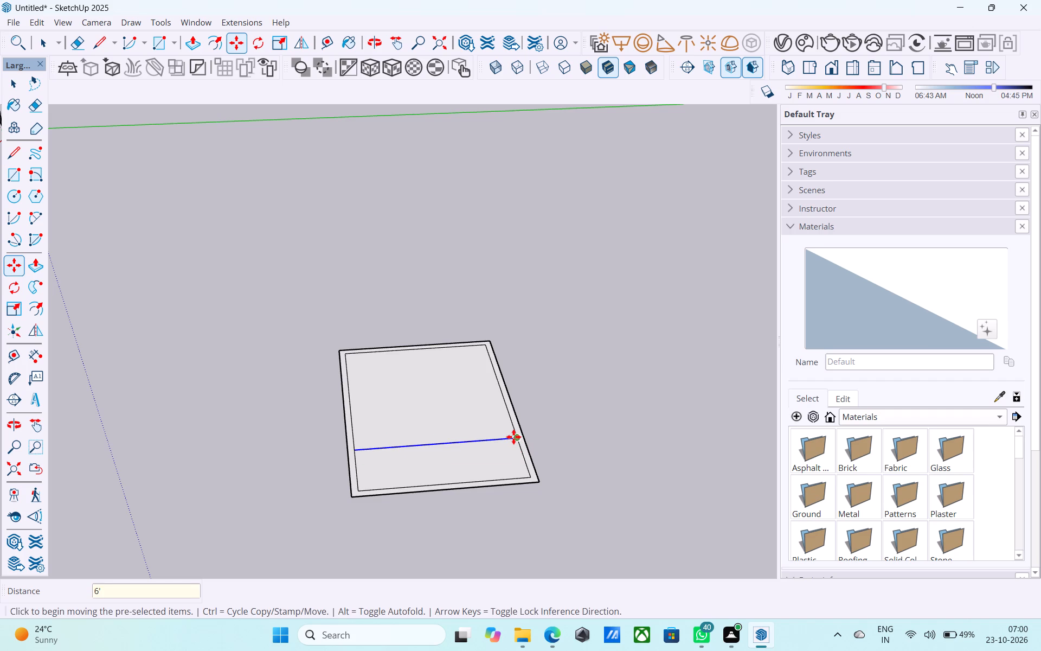
Copy the dividing line 6" further into the larger area to mark the partition wall's thickness.
left_click_drag(513, 437, 512, 428)
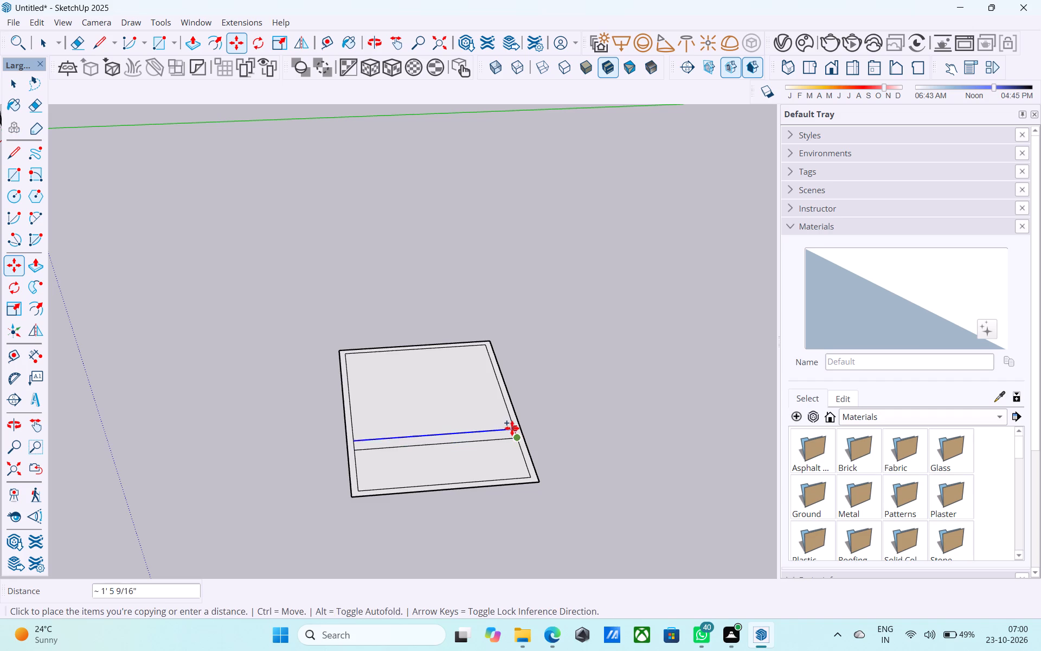
left_click_drag(512, 428, 512, 427)
type("6\"")
key("Return")
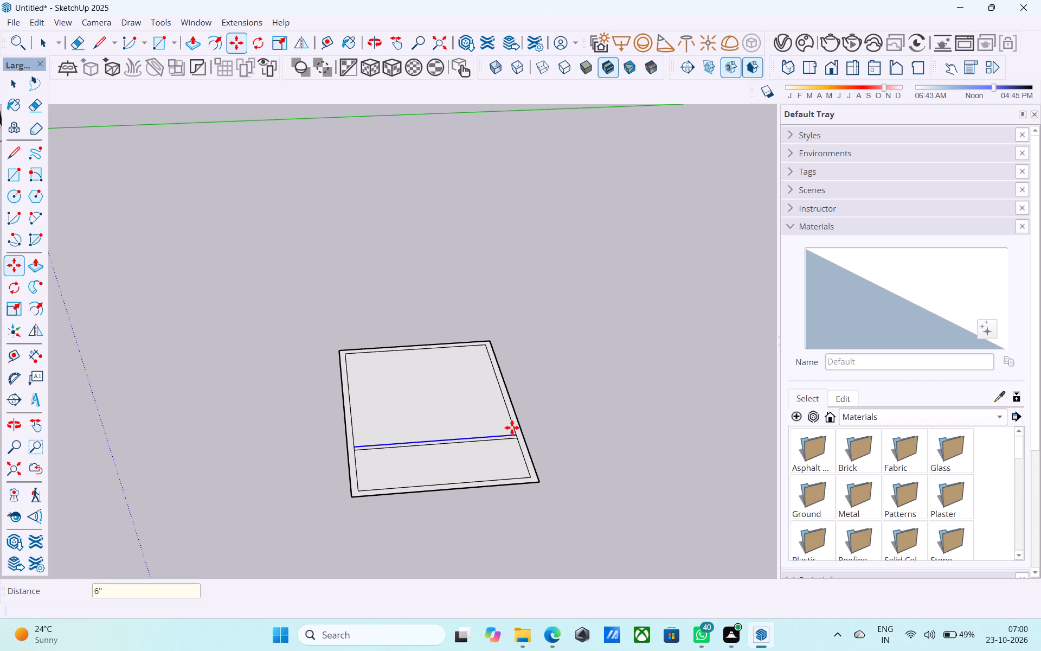
key("space")
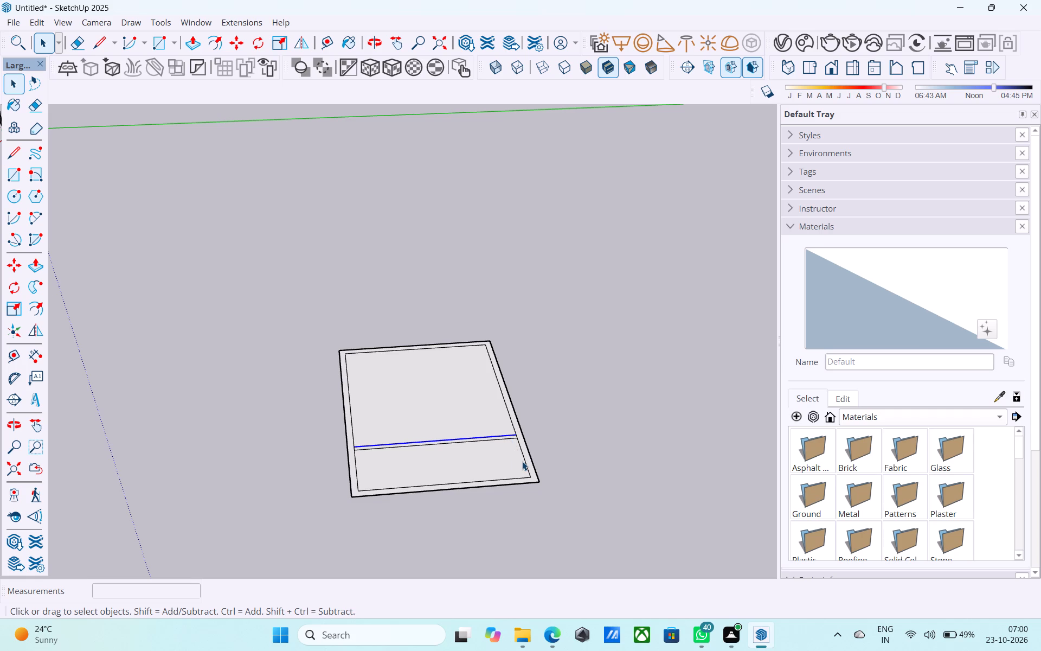
Draw a 6' line along the inner side edge from the first dividing line's endpoint to the inner front corner.
key("l")
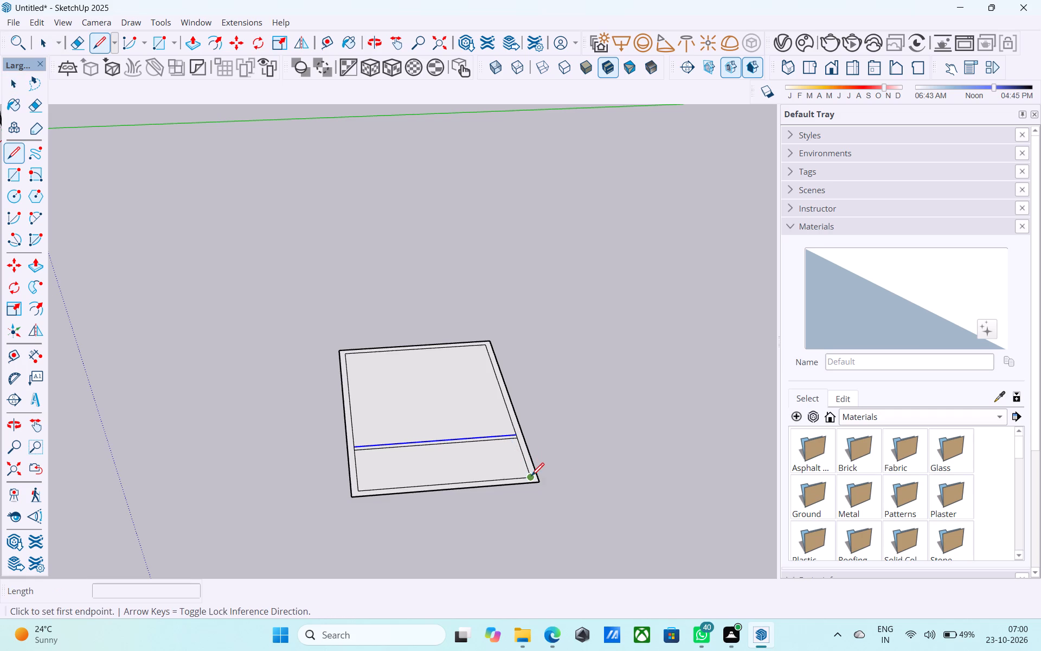
left_click_drag(518, 439, 517, 452)
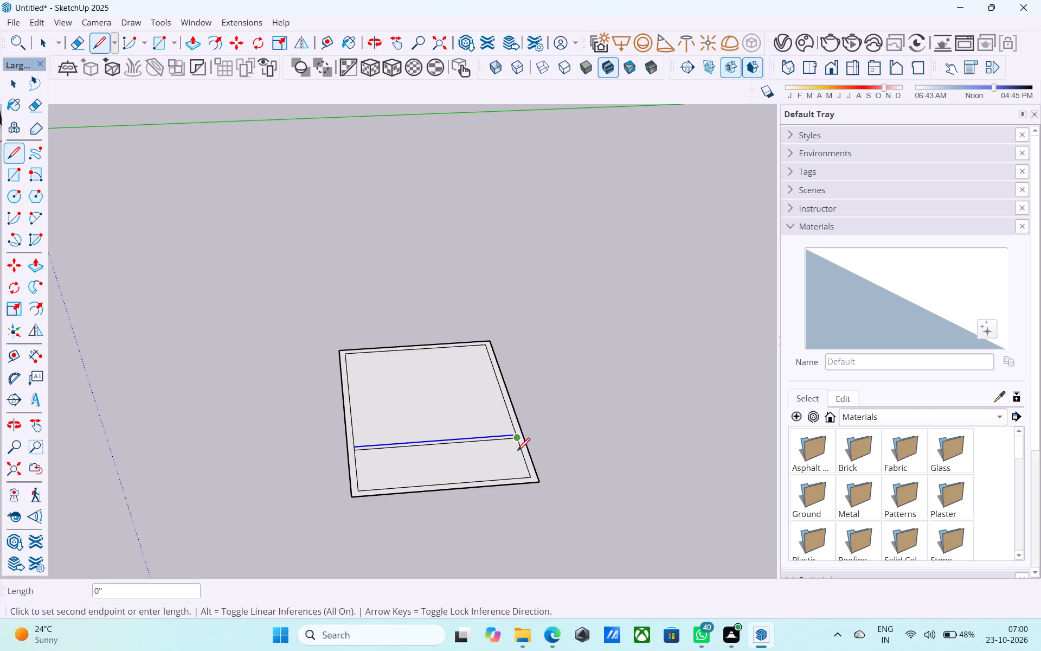
left_click_drag(517, 452, 528, 474)
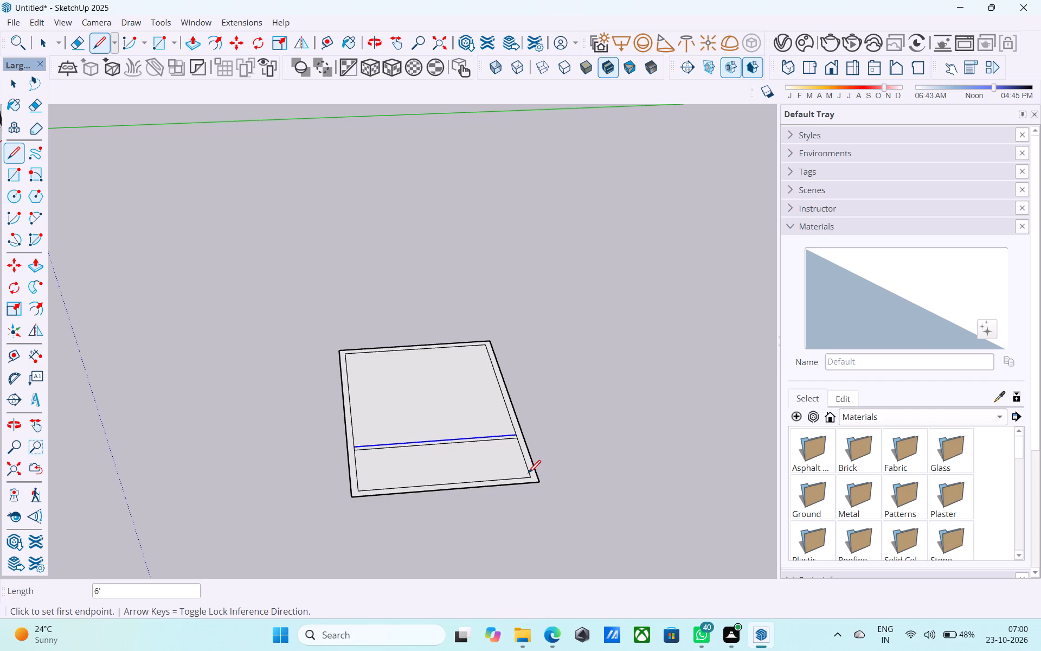
Draw a 10' line from the midpoint of the inner edge nearest the green axis into the larger area.
key("space")
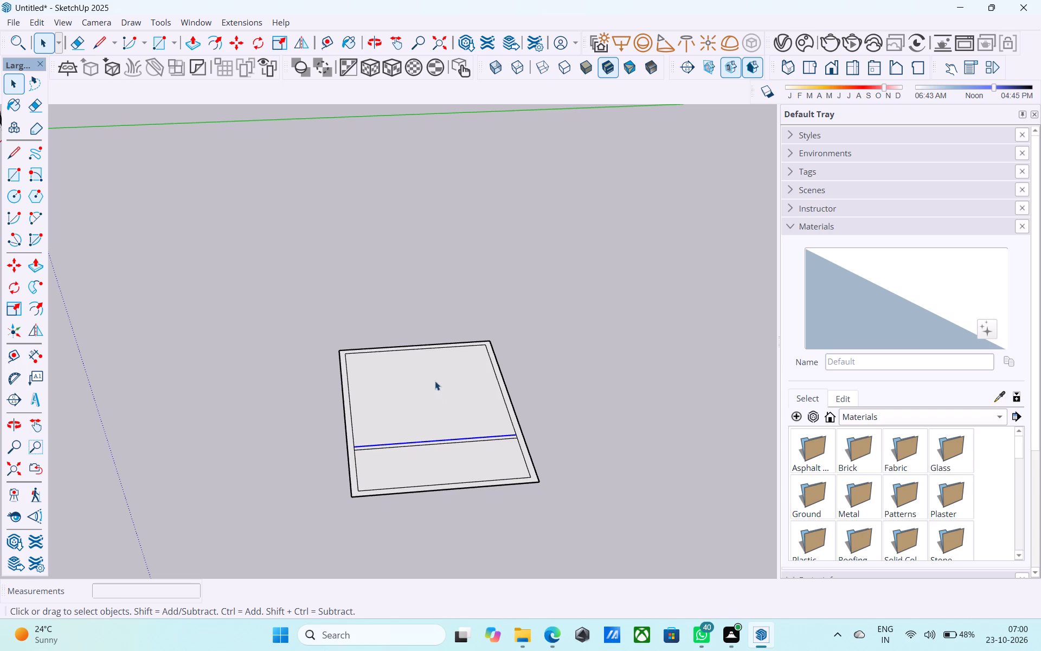
key("l")
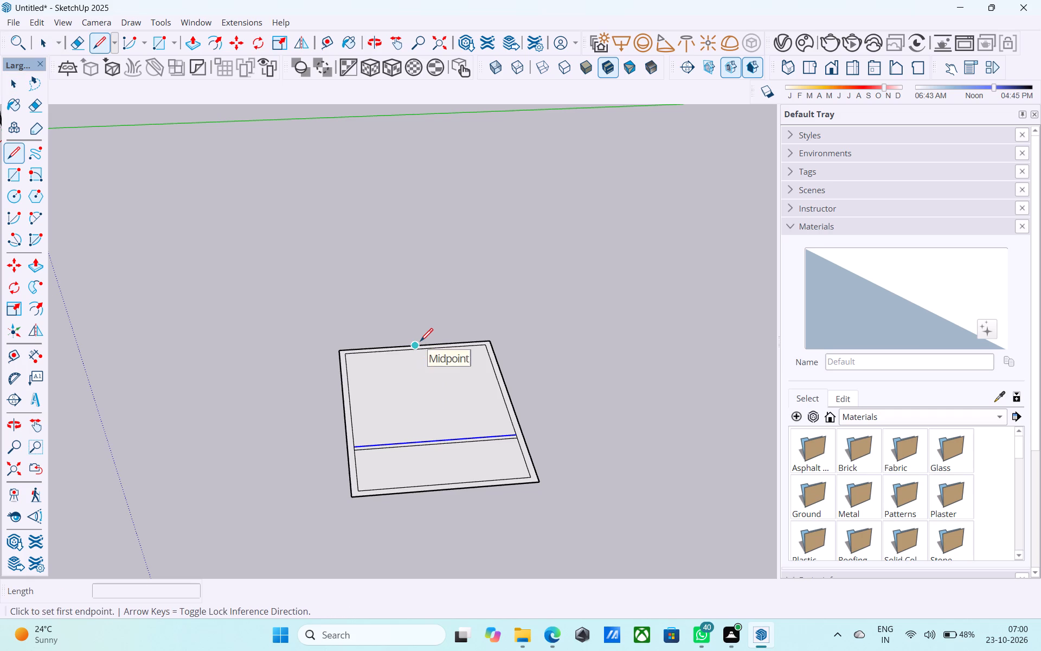
scroll(420, 342, "up", 5, "ctrl")
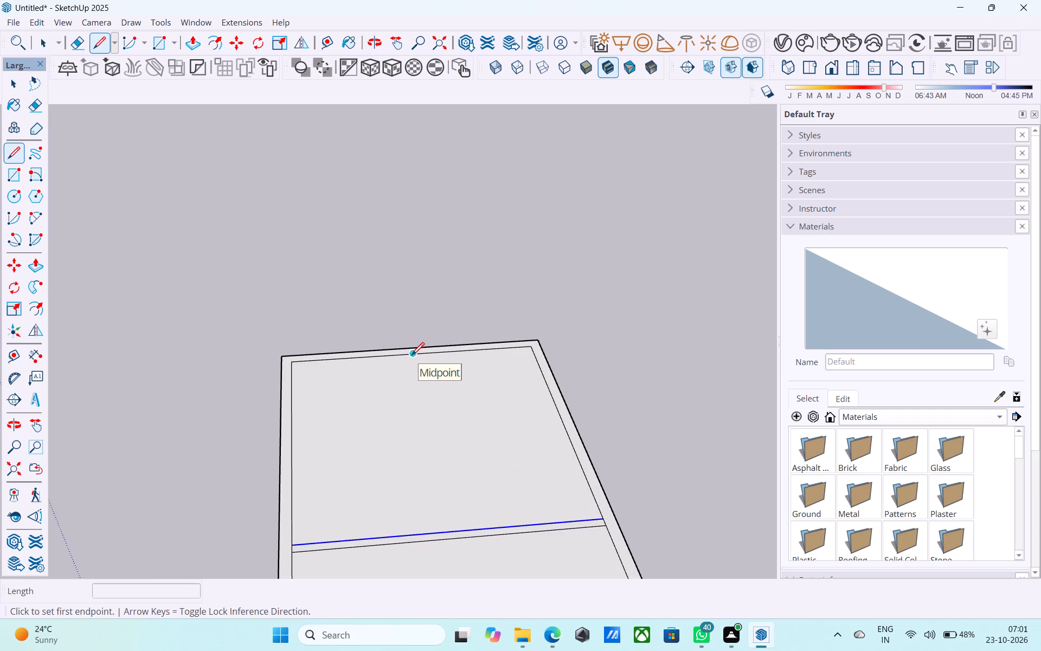
left_click_drag(412, 356, 440, 461)
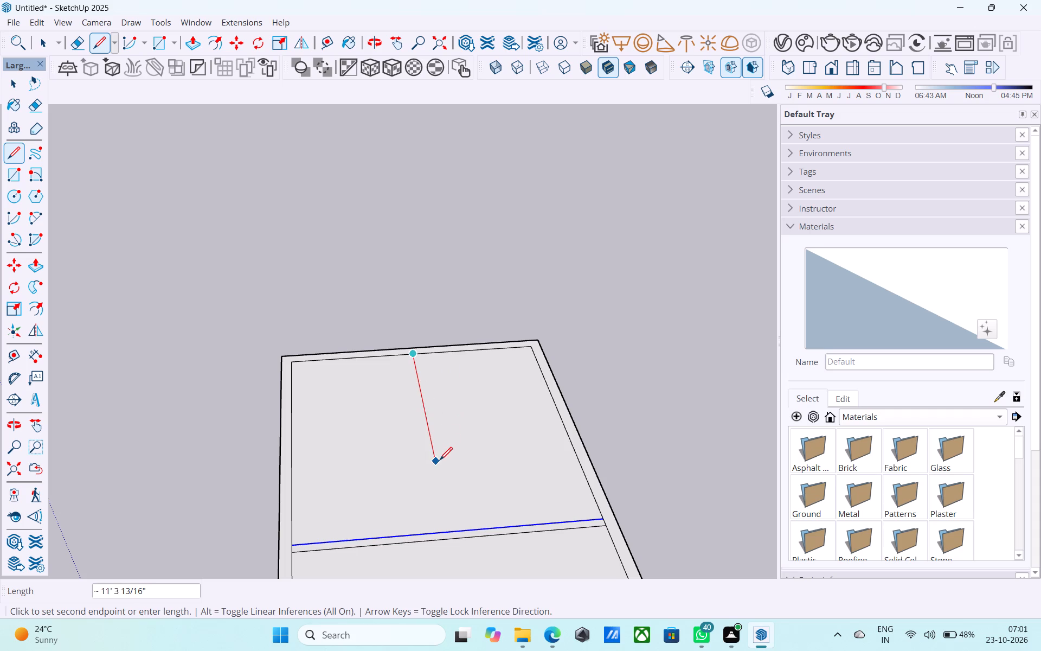
left_click_drag(440, 461, 439, 459)
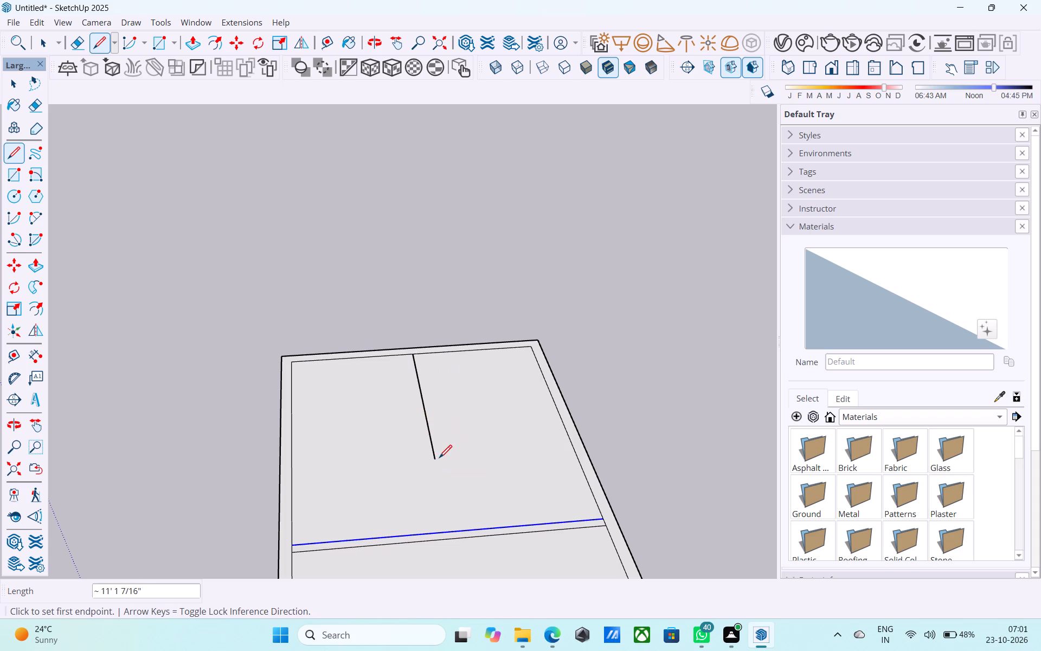
type("10'")
key("Return")
key("8")
key("BackSpace")
key("BackSpace")
key("BackSpace")
Draw a 9' 3" line from the 10' line's free end to each inner side edge, parallel to the green axis.
left_click(436, 444)
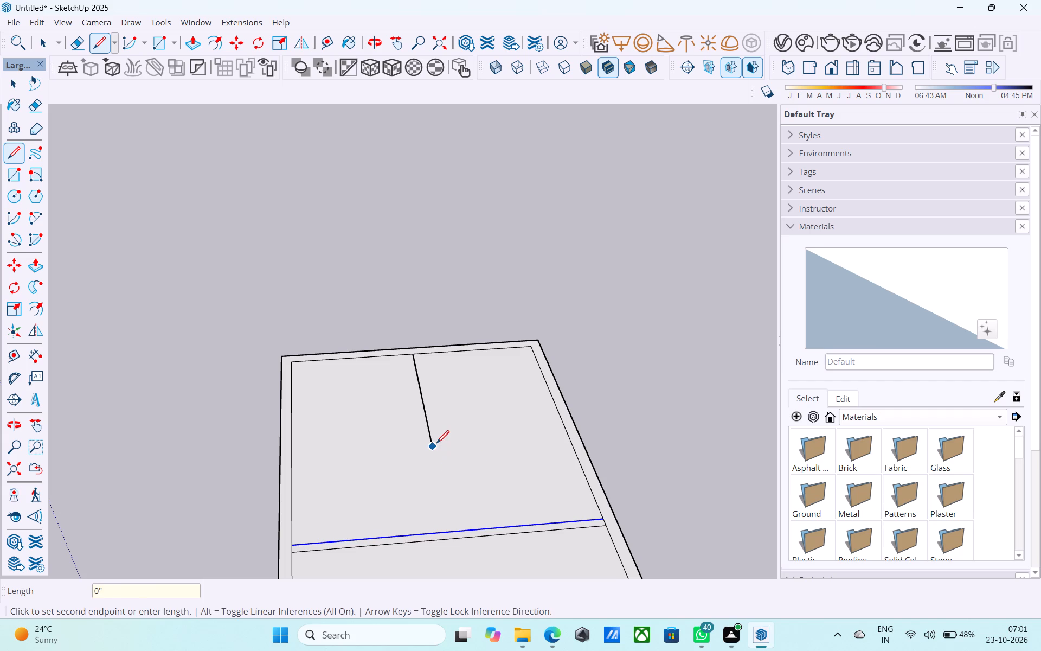
left_click(566, 441)
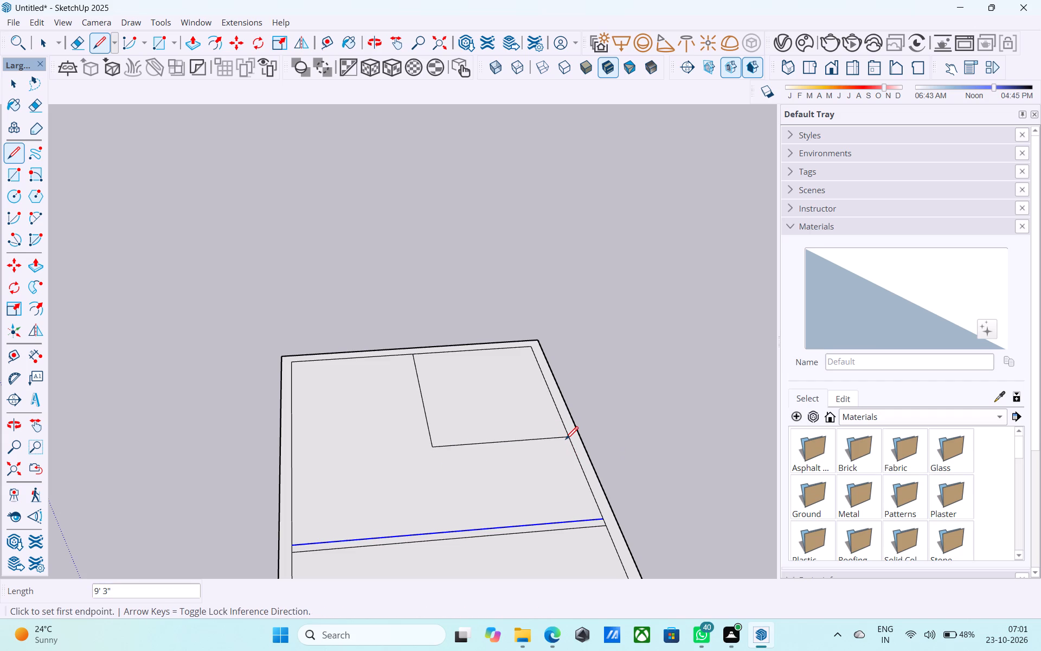
left_click_drag(436, 448, 292, 455)
left_click(292, 455)
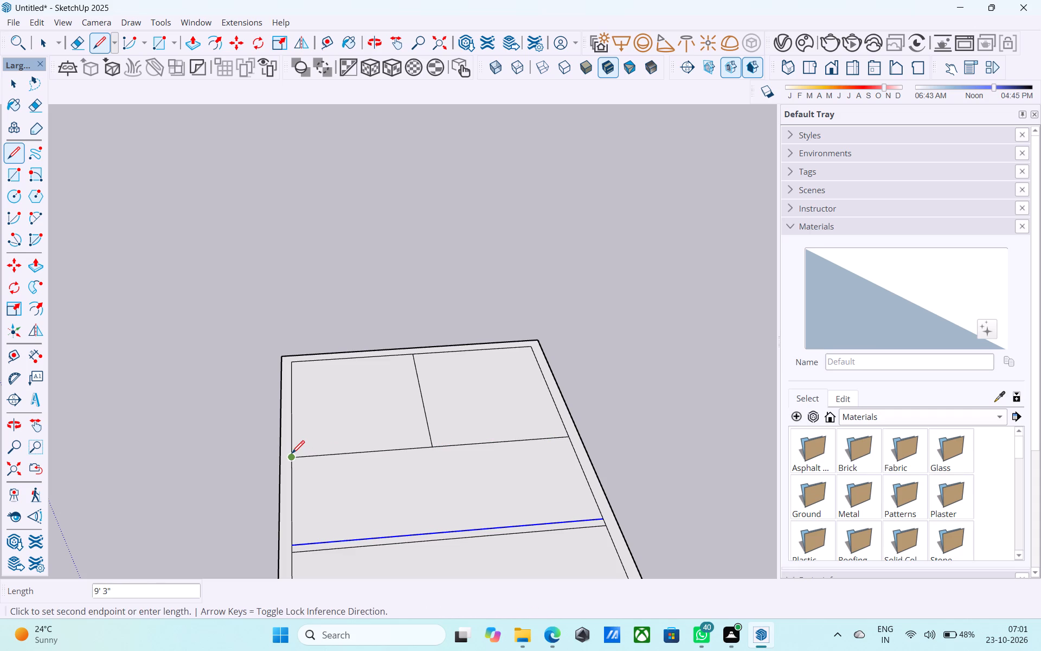
key("space")
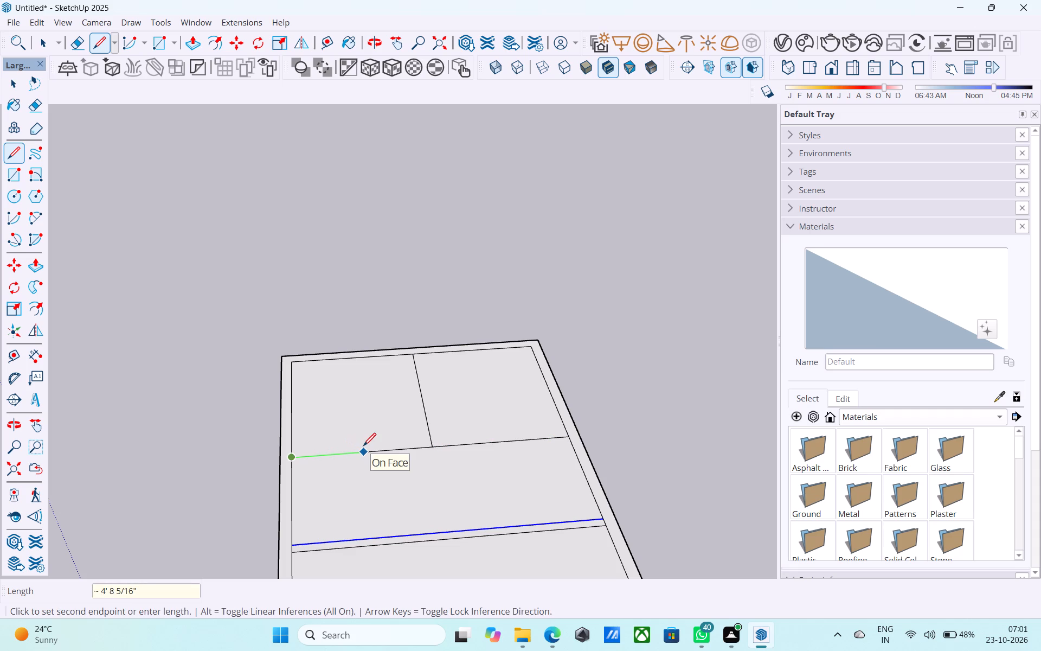
key("Escape")
key("space")
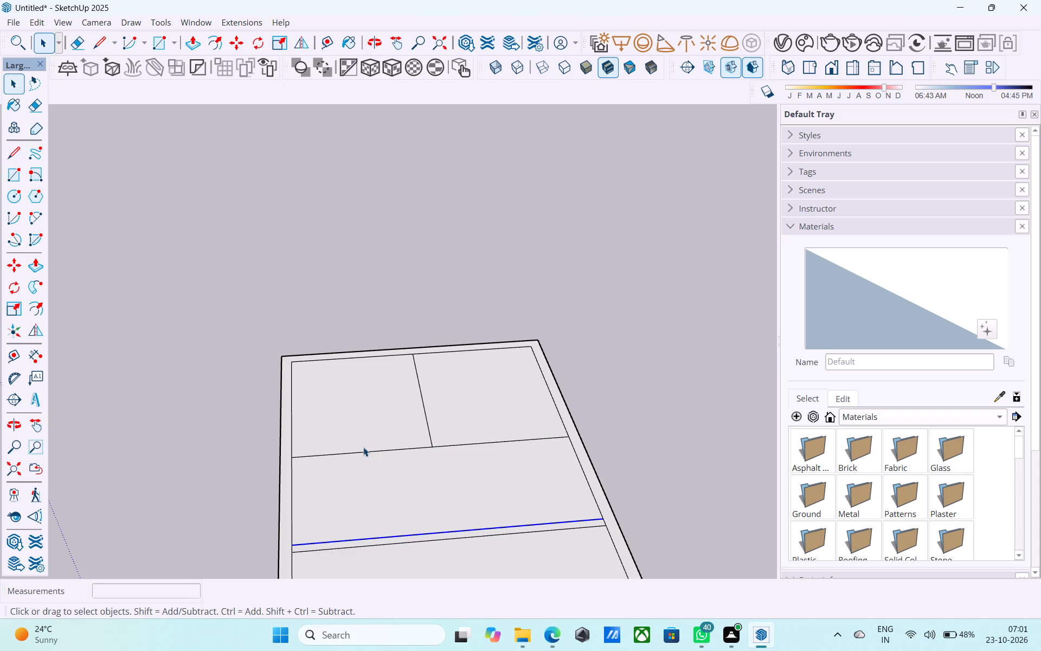
Copy the 10' line 6" sideways toward the dotted axis to mark the central wall's thickness.
left_click(427, 422)
key("m")
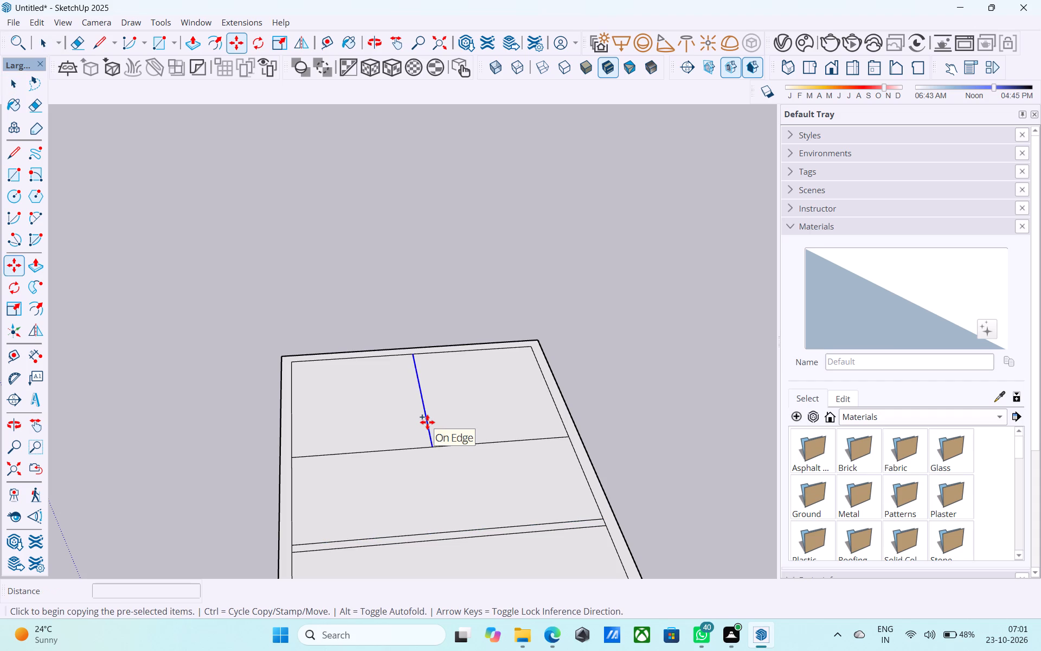
left_click_drag(437, 448, 421, 449)
type("6\"")
key("Return")
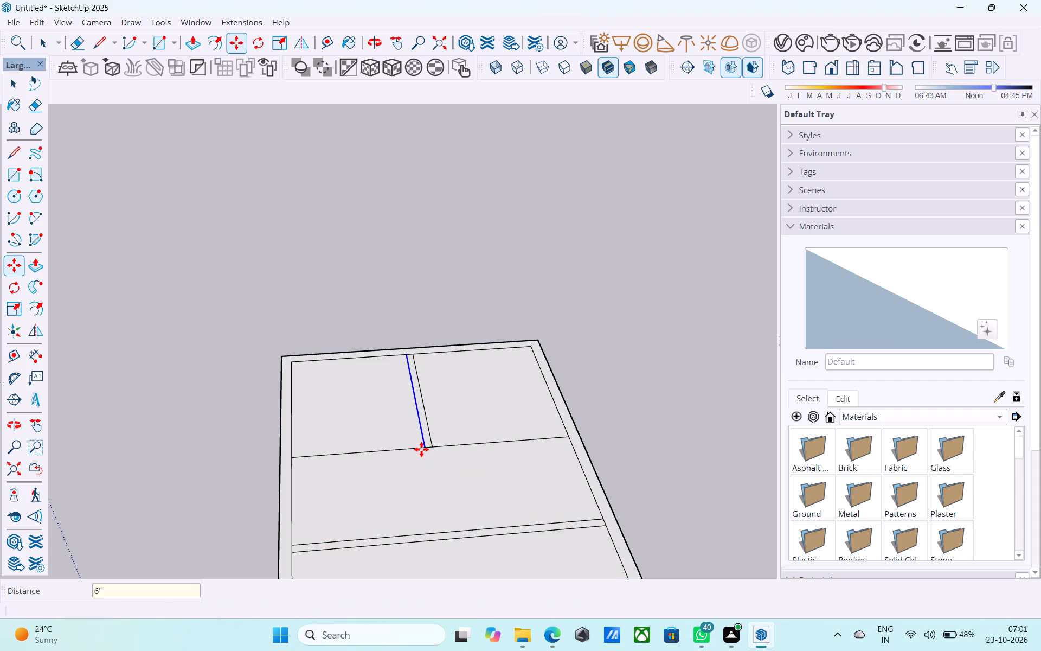
Copy the cross line's half farther from the dotted axis 6" toward the existing partition.
key("space")
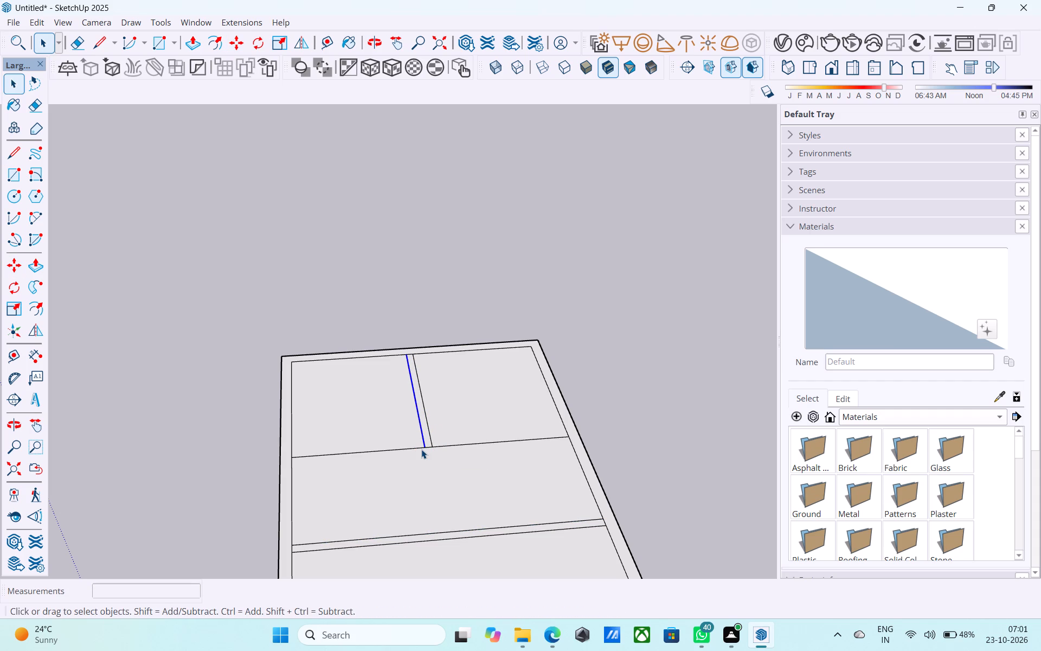
left_click(474, 442)
left_click(474, 443)
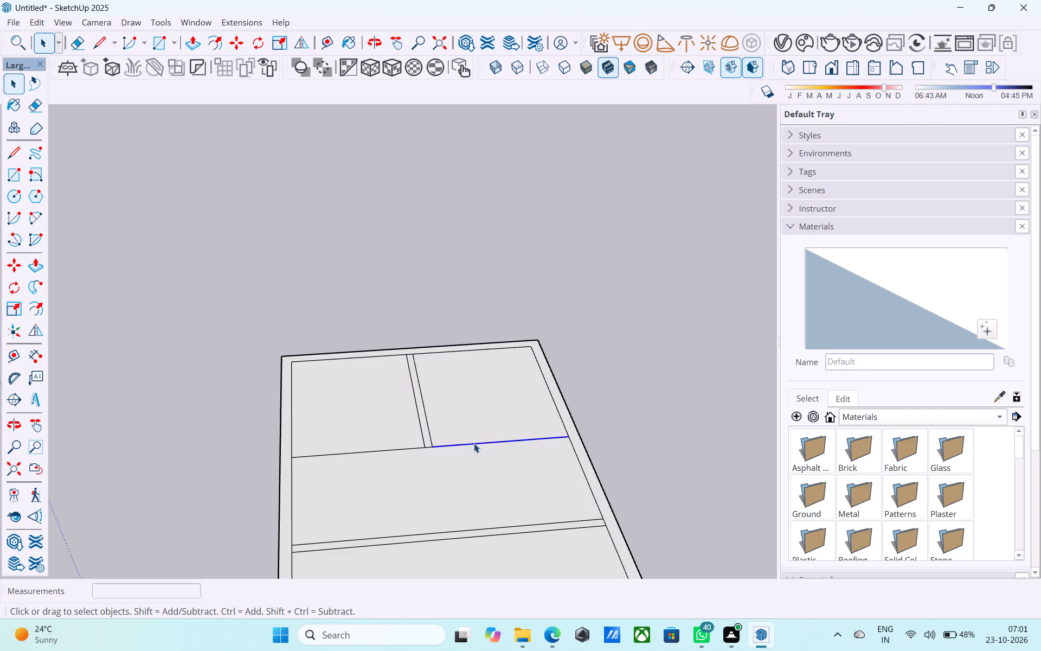
key("m")
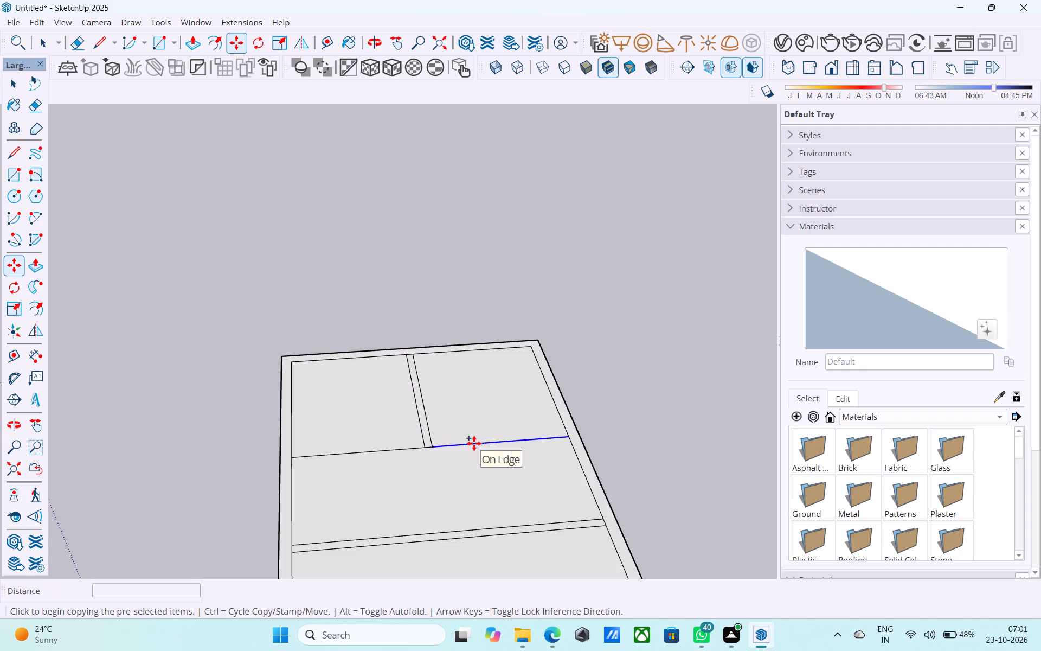
left_click_drag(566, 438, 569, 446)
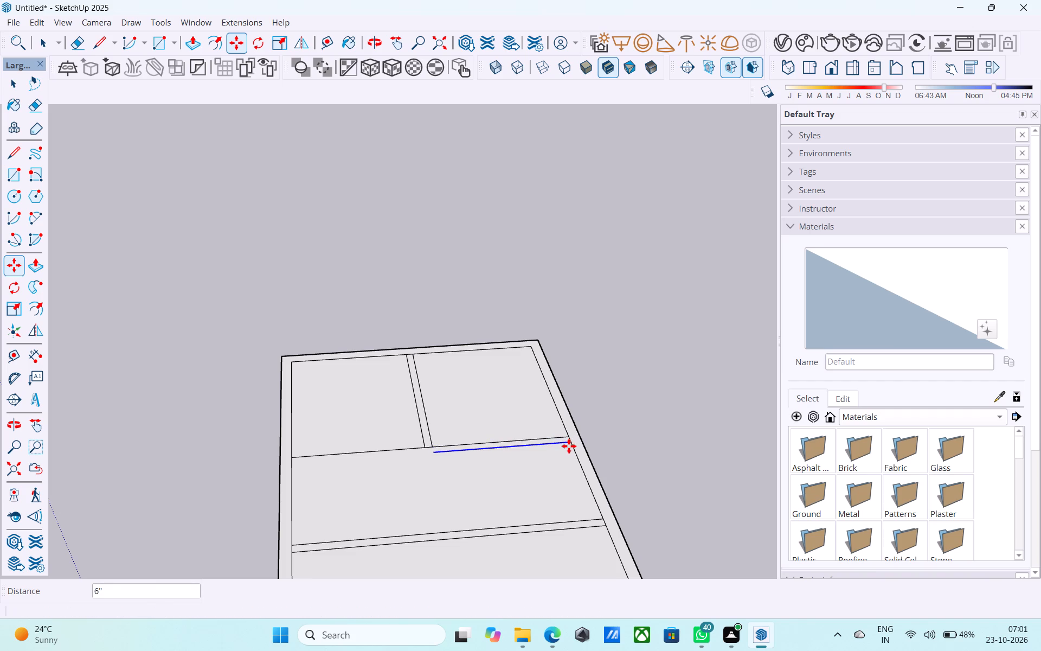
type("6\"")
key("Return")
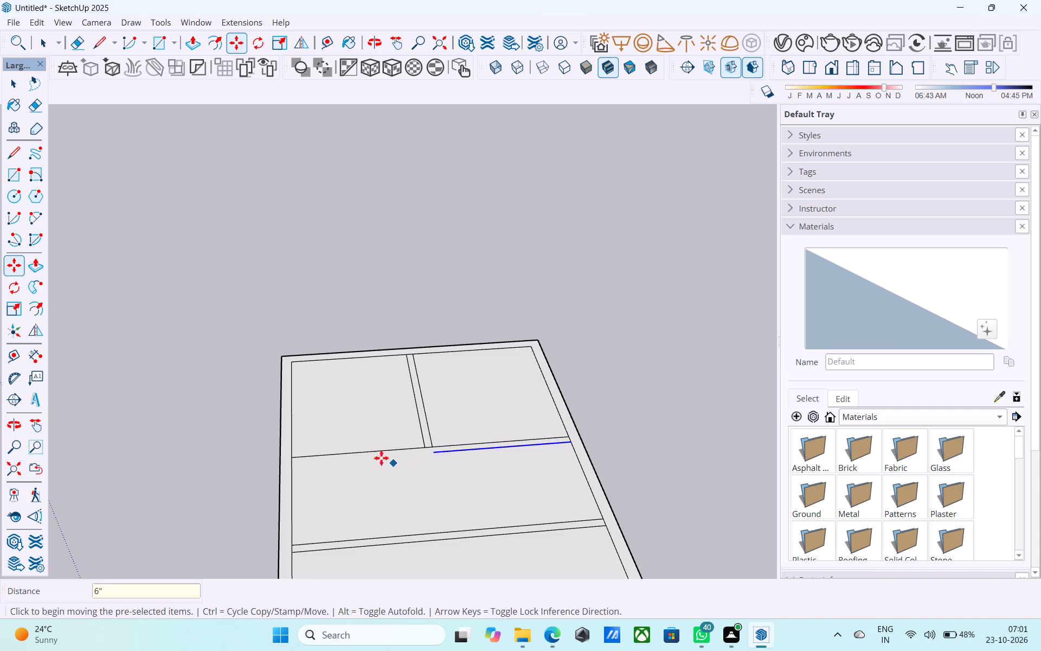
Copy the cross line's half nearer the dotted axis 6" toward the existing partition.
key("space")
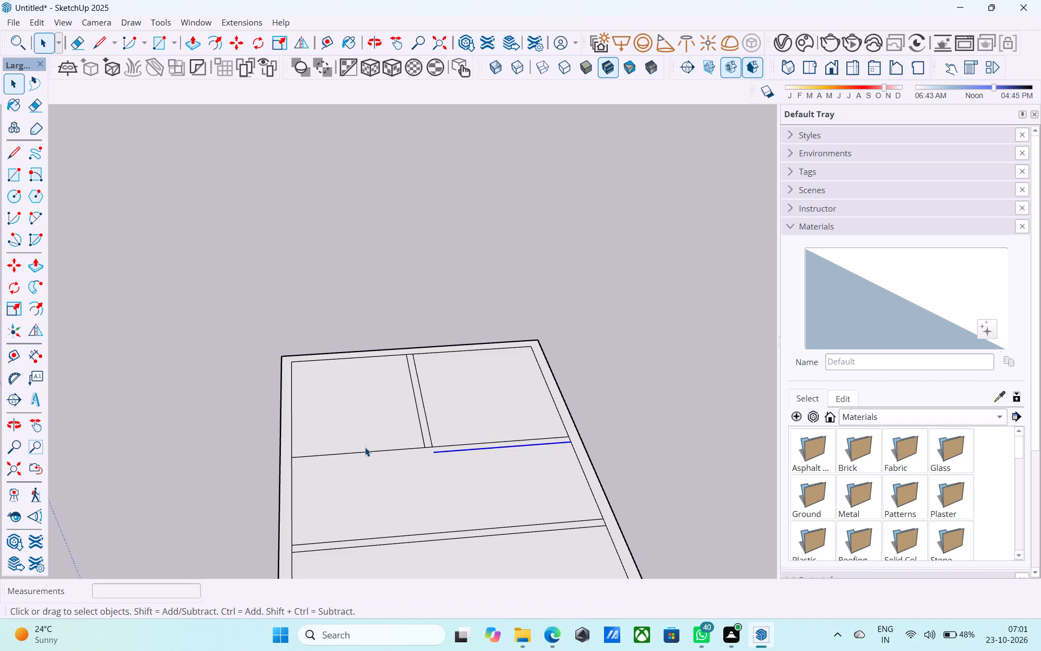
left_click(408, 448)
key("m")
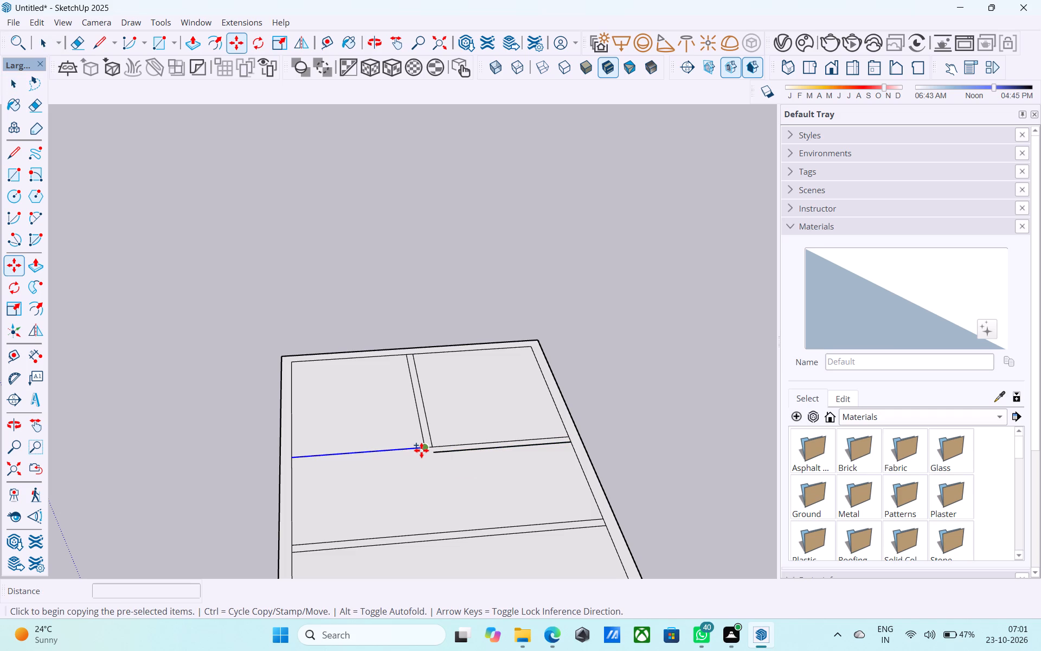
left_click_drag(421, 450, 422, 459)
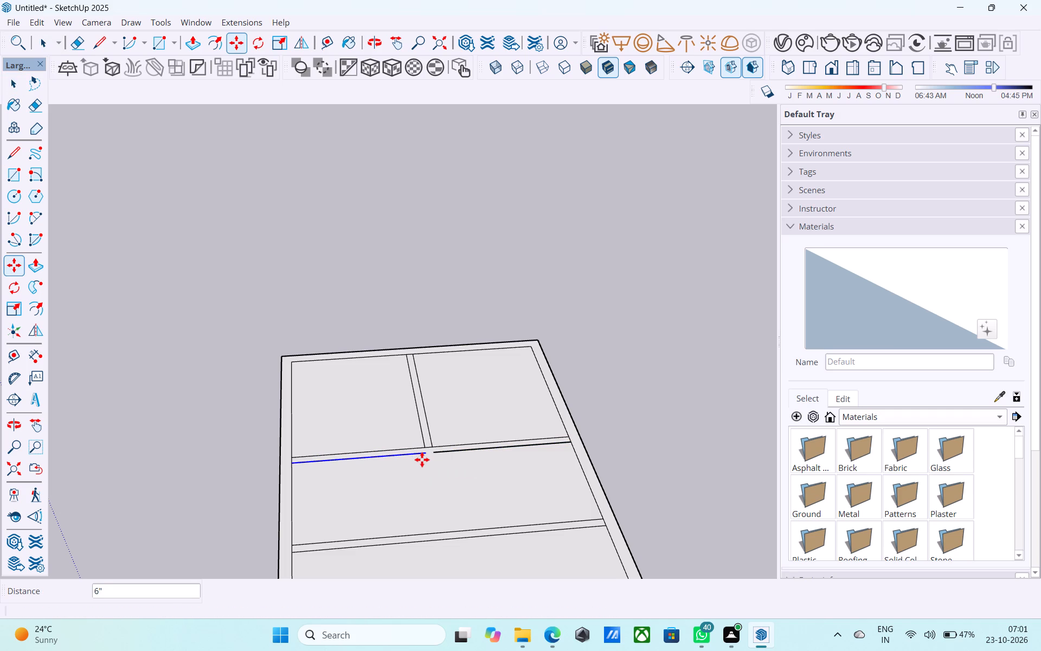
left_click(422, 459)
Join the inner ends of the two copied cross lines with a 6" line, closing the wall's gap.
key("l")
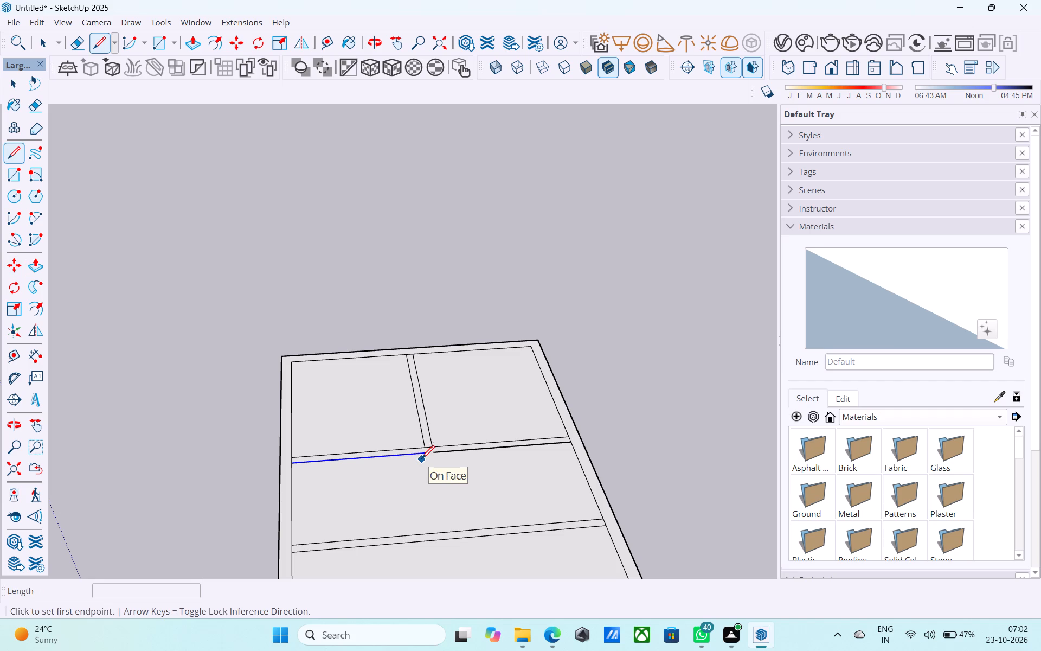
left_click_drag(426, 454, 433, 454)
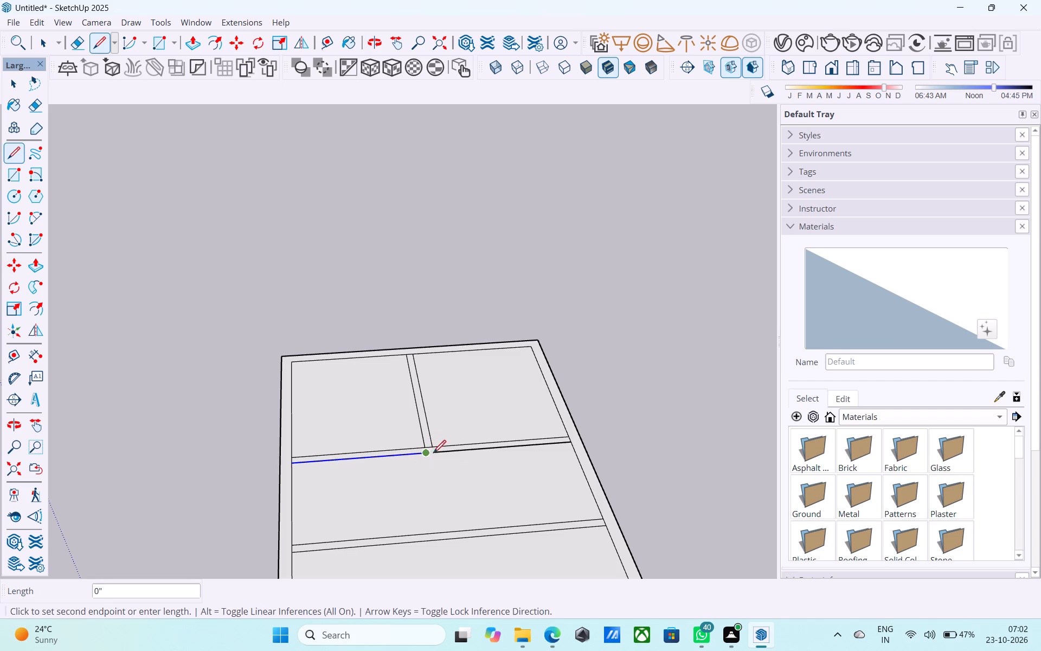
left_click_drag(433, 454, 436, 455)
left_click(436, 455)
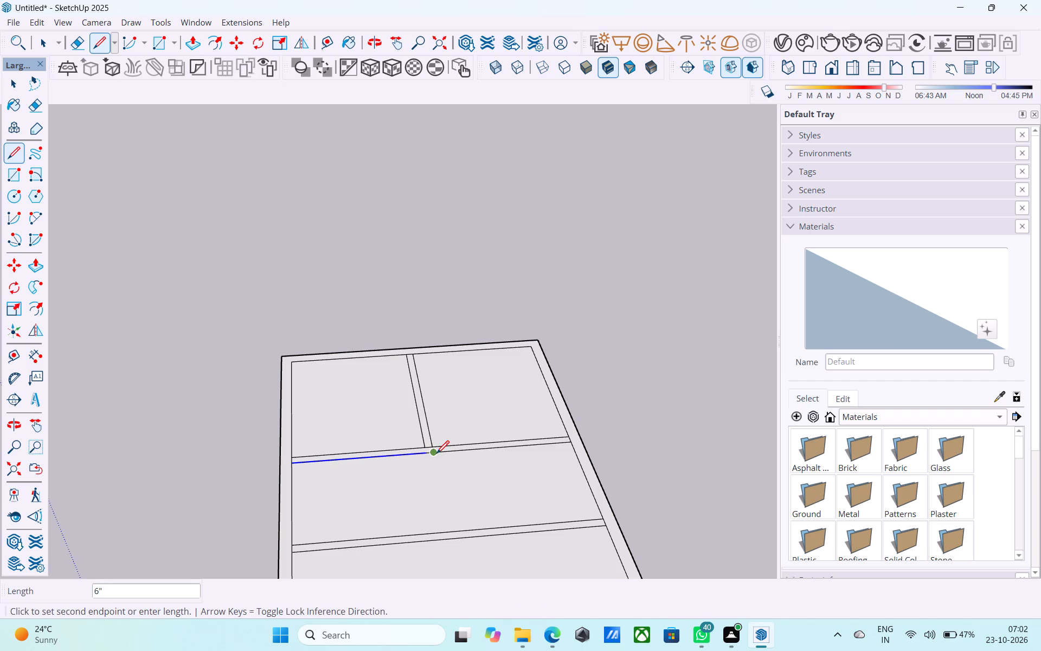
key("Escape")
key("Escape")
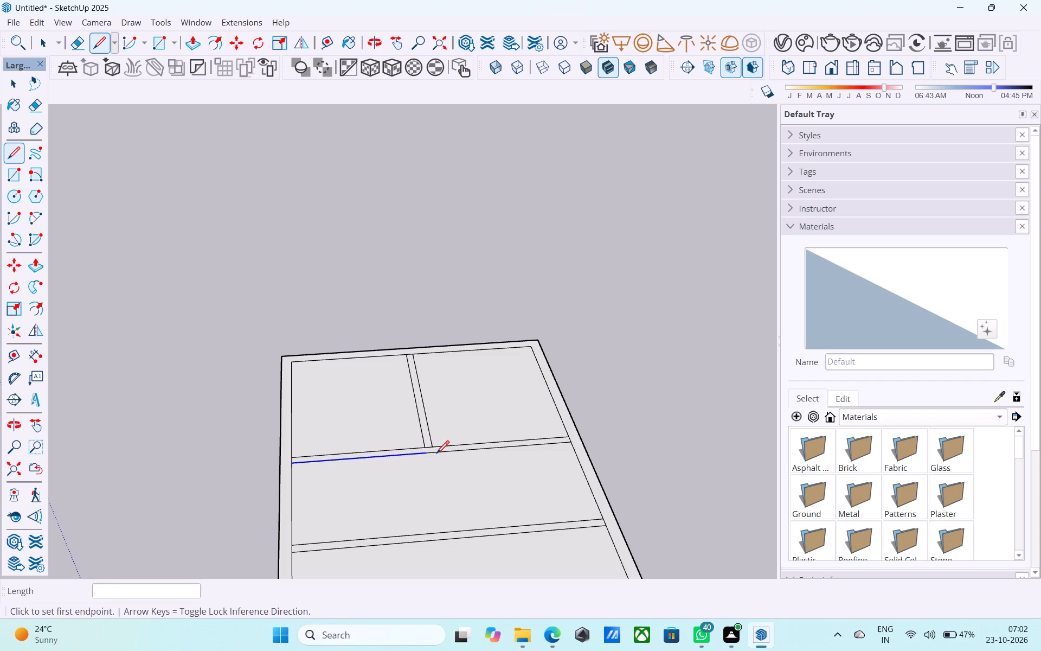
key("space")
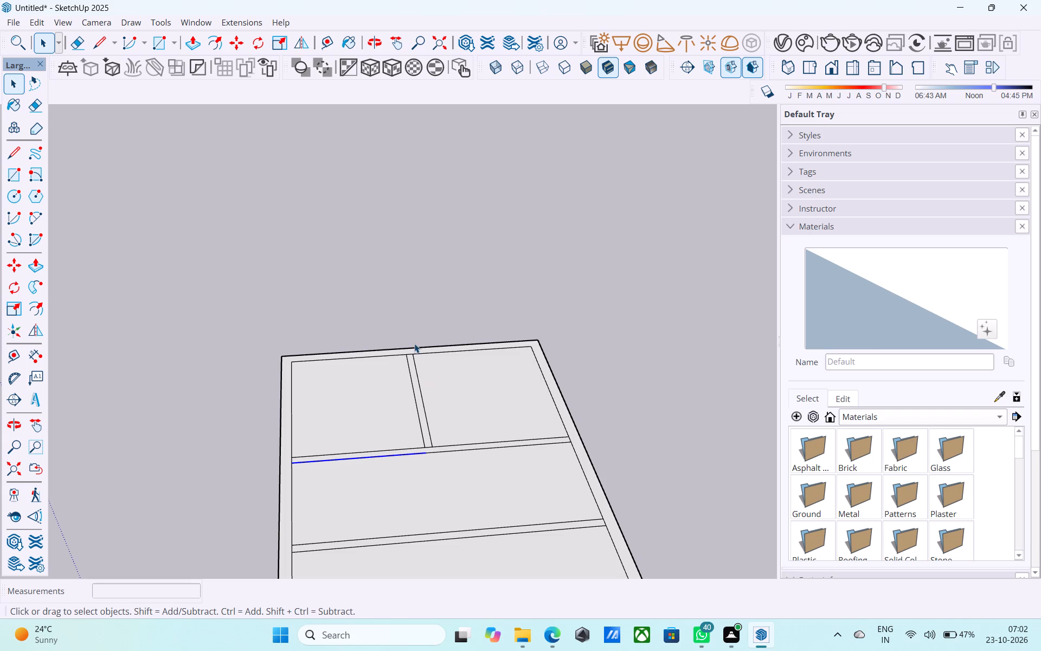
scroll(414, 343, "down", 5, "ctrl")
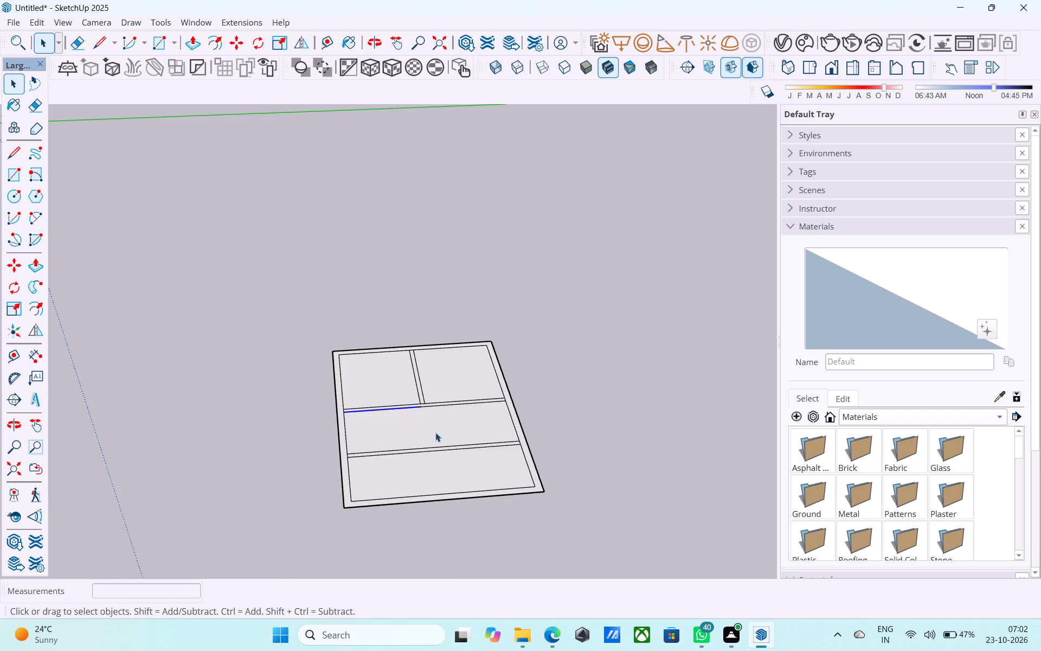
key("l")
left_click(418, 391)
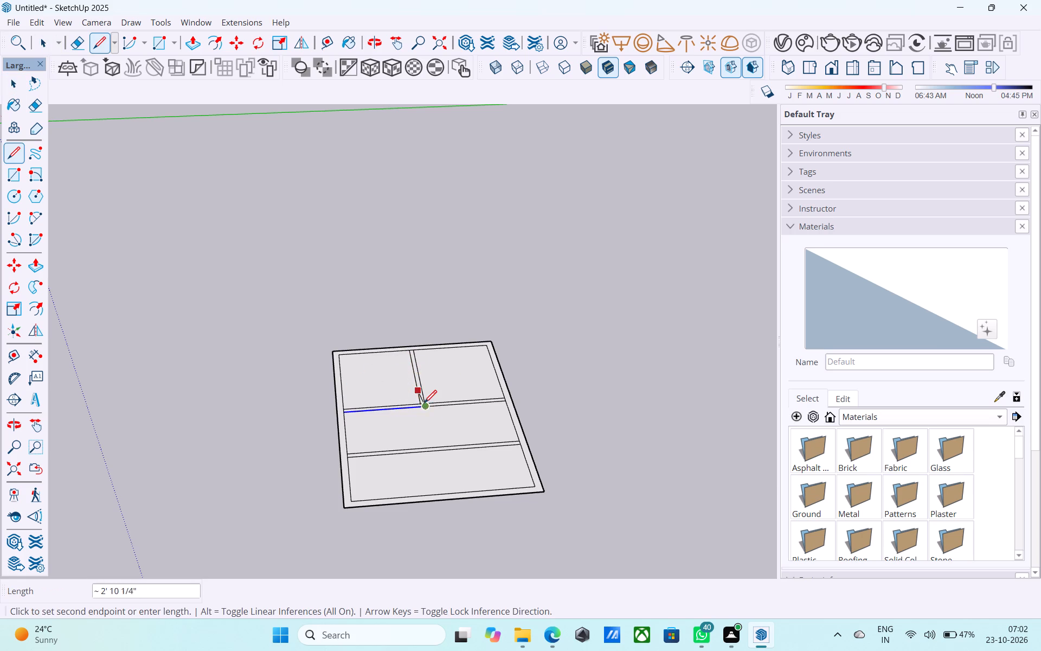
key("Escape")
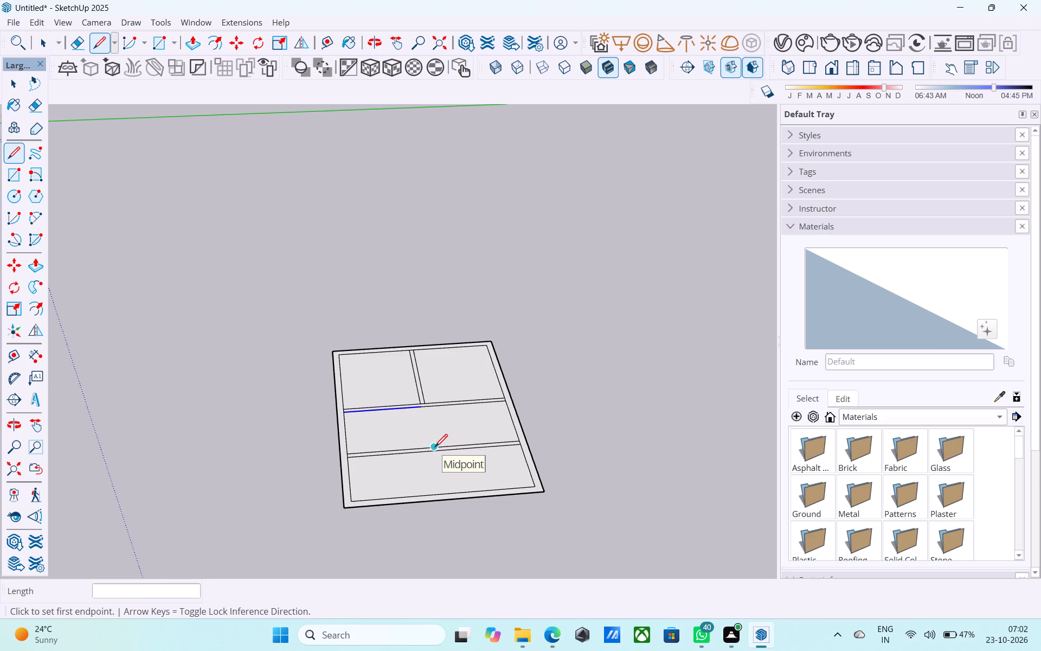
Continue the central wall across the middle area with two lines between the cross wall and the existing partition, the first 6' 6" long.
left_click_drag(435, 448, 432, 429)
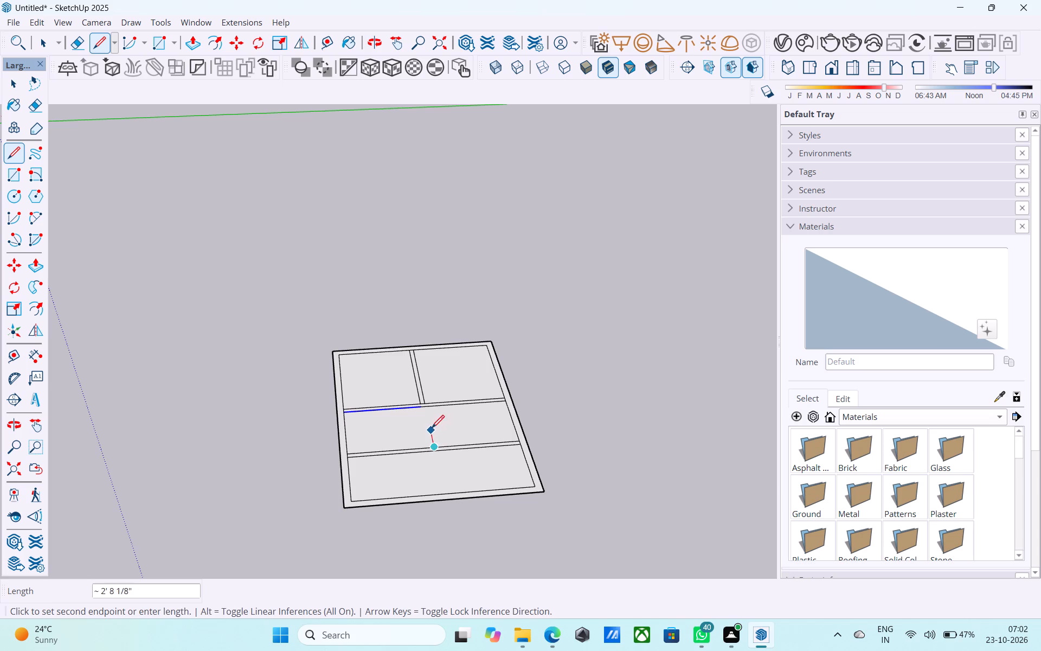
left_click_drag(432, 429, 426, 406)
left_click(426, 406)
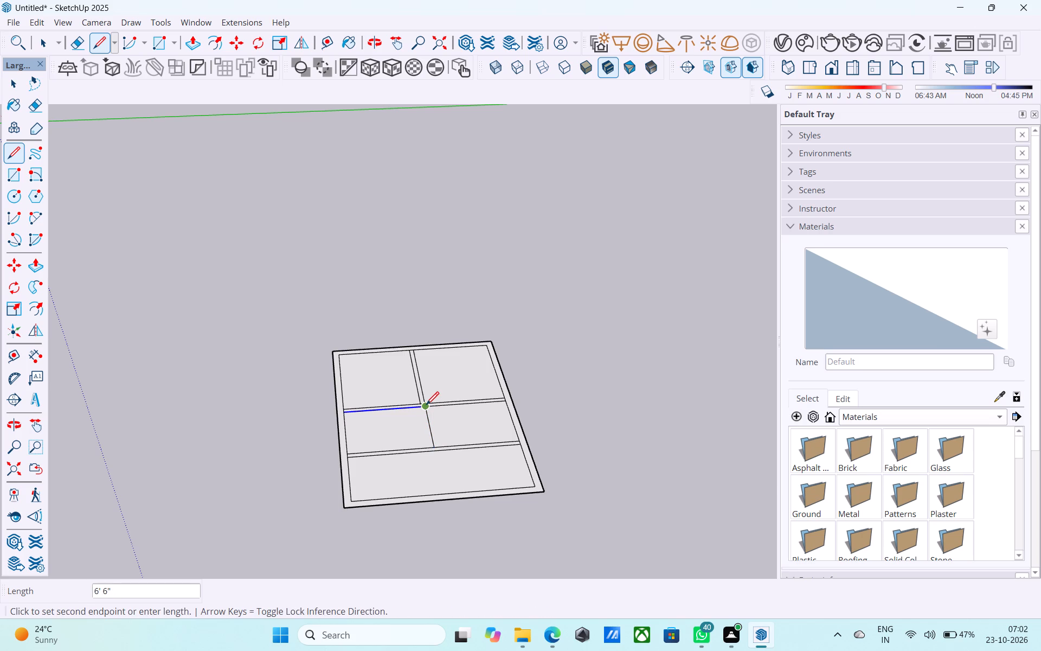
key("l")
left_click(419, 406)
left_click(426, 451)
key("Escape")
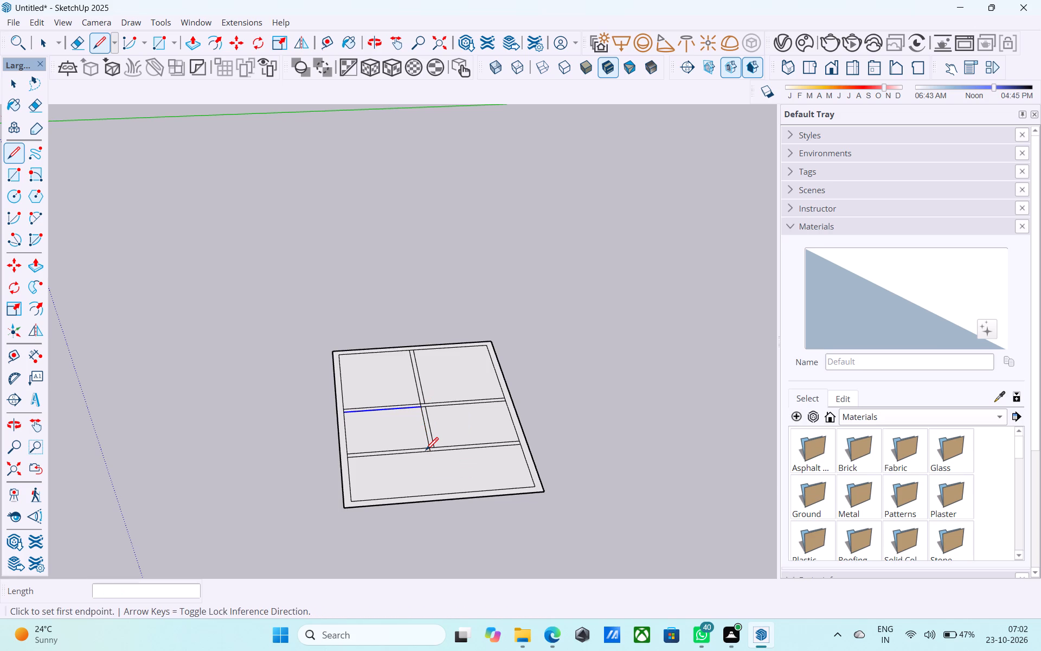
key("space")
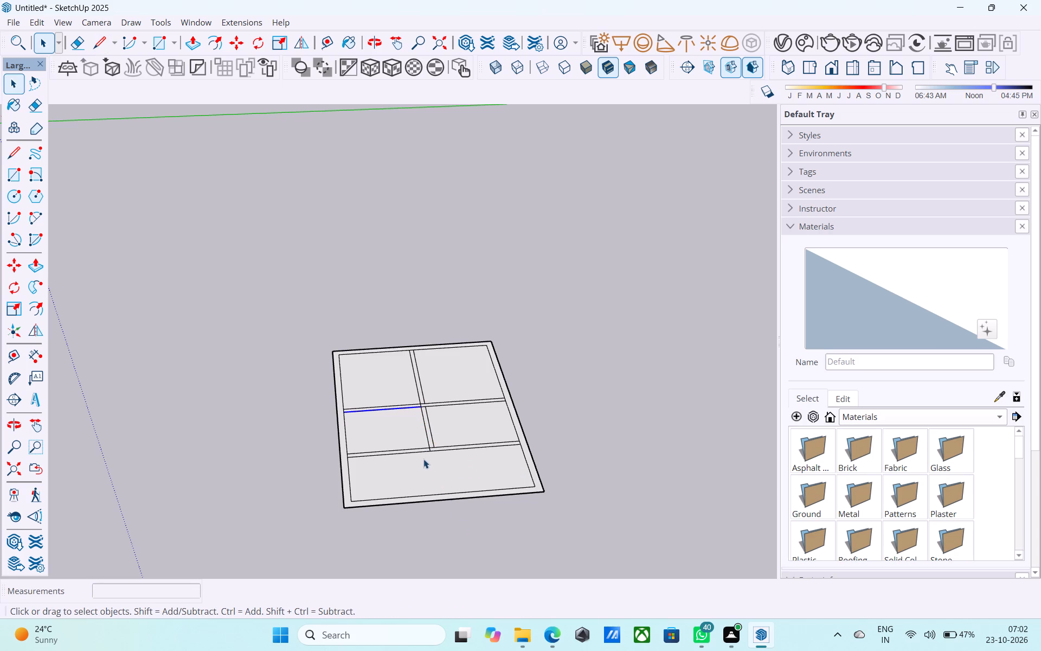
Save the model as "i pro 68f" in the Downloads folder.
key("ctrl+s")
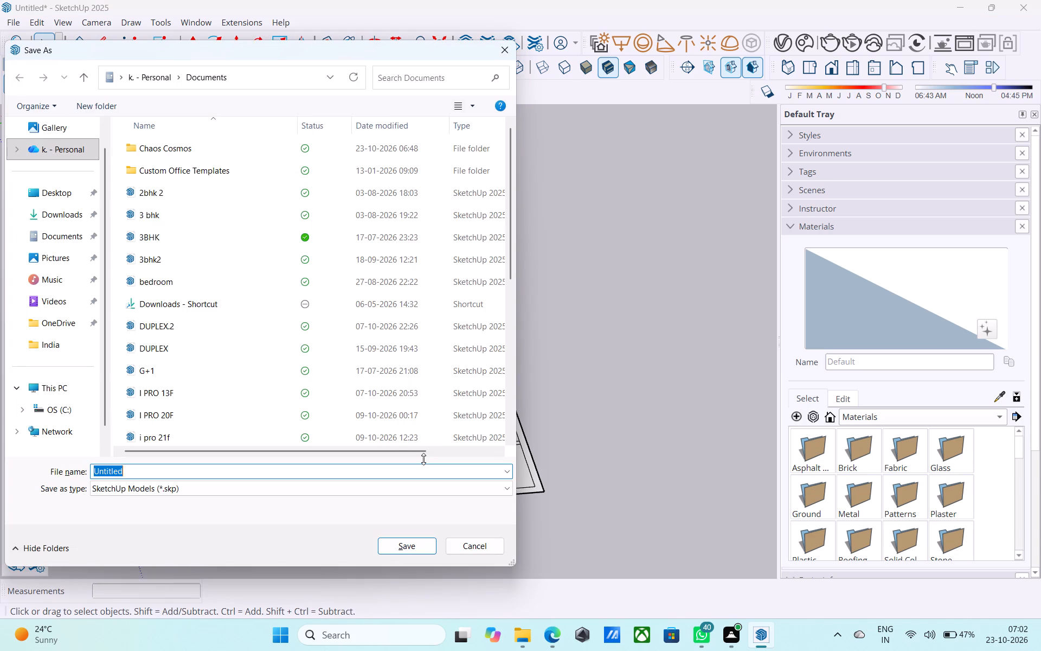
left_click(86, 204)
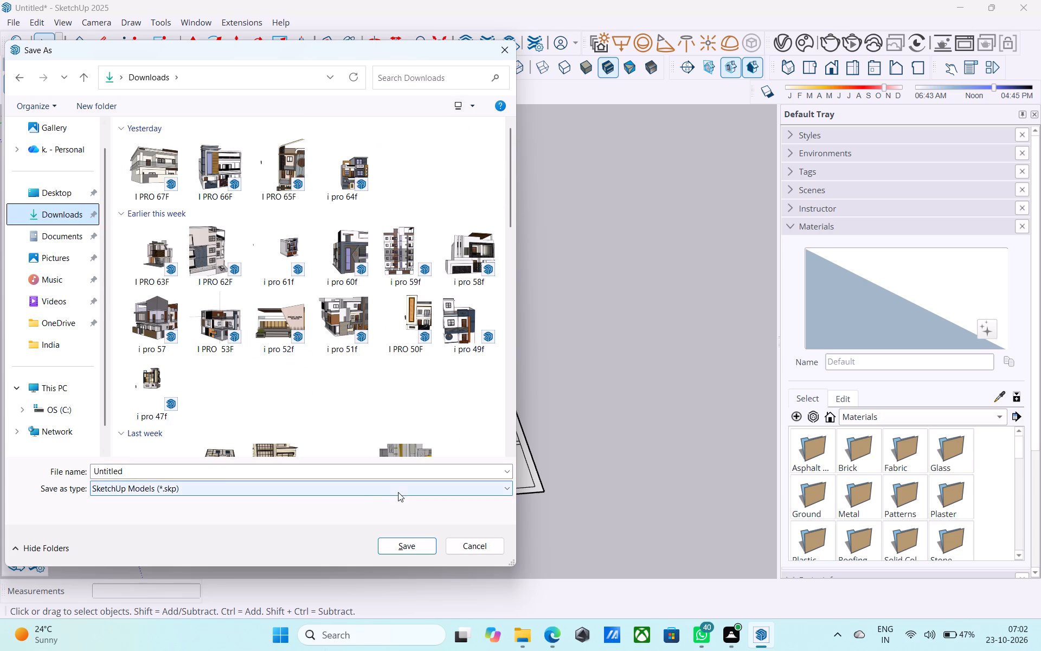
left_click(208, 474)
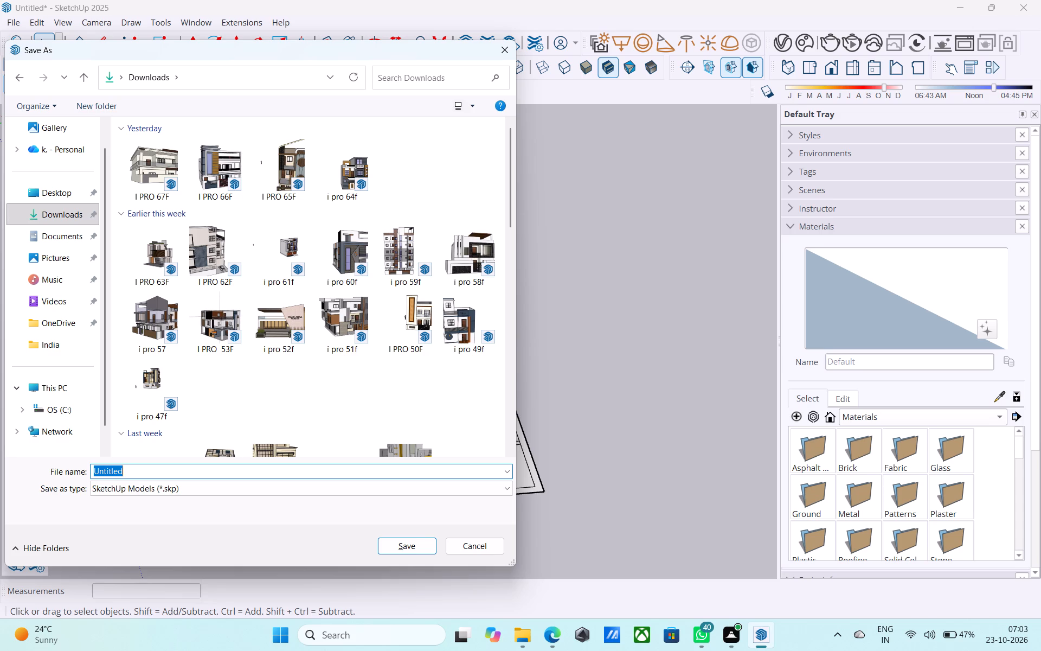
type("i pro")
key("space")
type("68")
key("f")
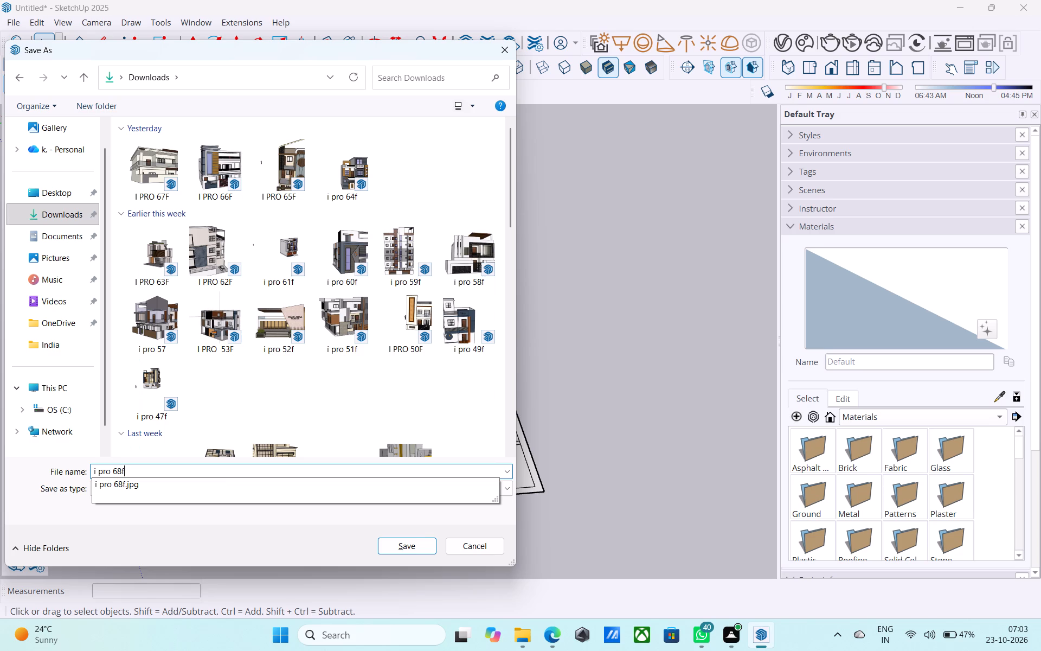
left_click(413, 540)
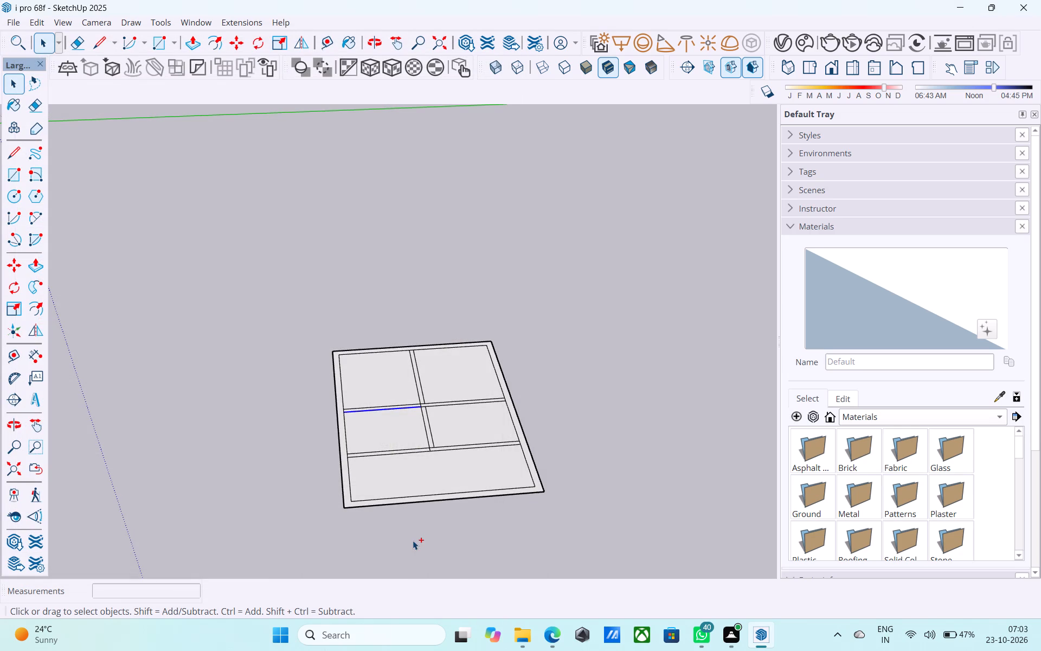
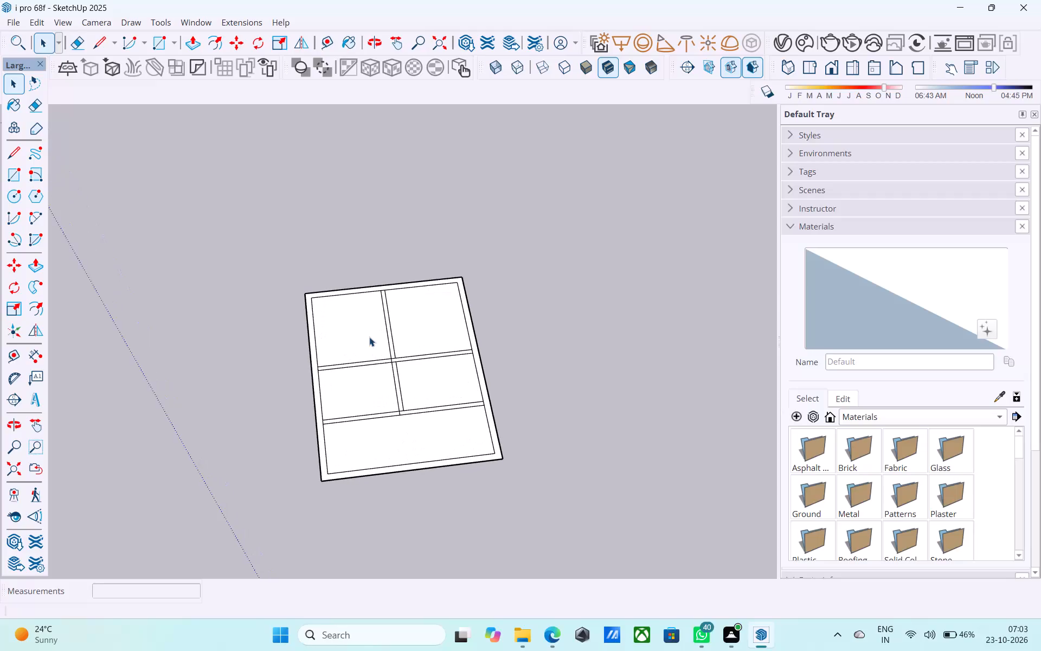
Erase all the interior partition lines, keeping only the outer and inner outlines of the 9" perimeter wall.
scroll(439, 405, "up", 6)
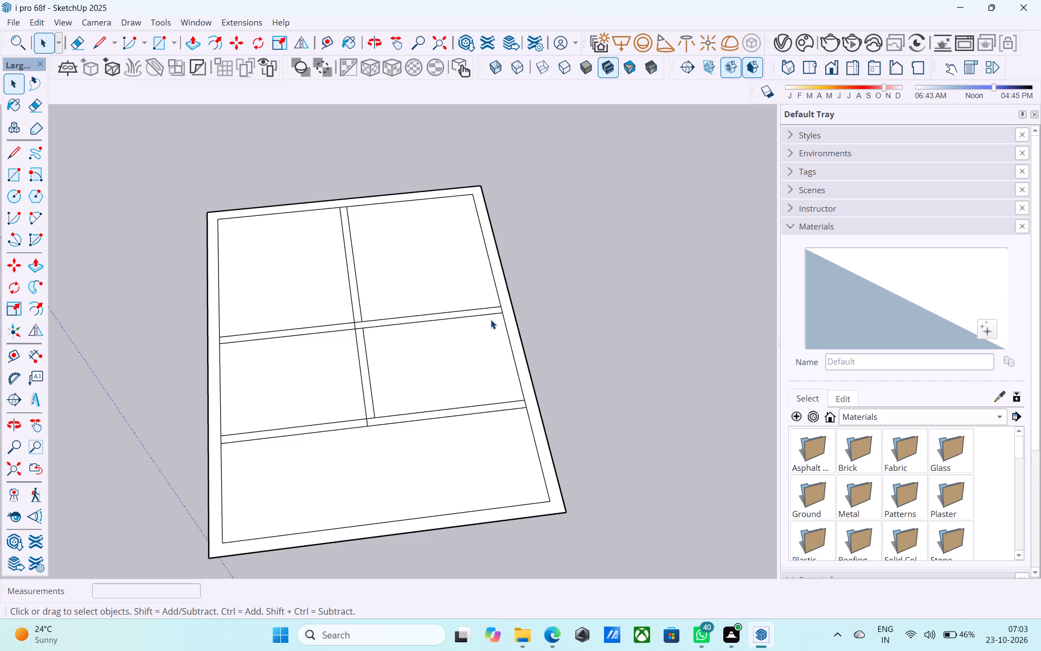
scroll(488, 322, "down", 7)
middle_click_drag(489, 323, 489, 341)
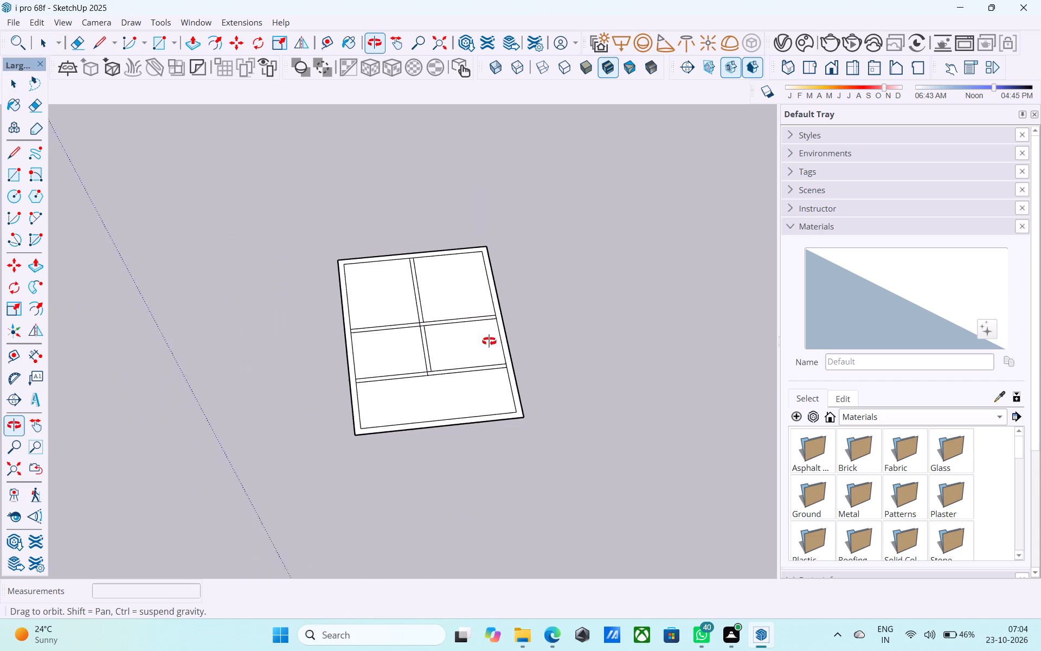
middle_click_drag(489, 341, 492, 349)
scroll(473, 354, "up", 5)
key("e")
left_click_drag(422, 343, 410, 340)
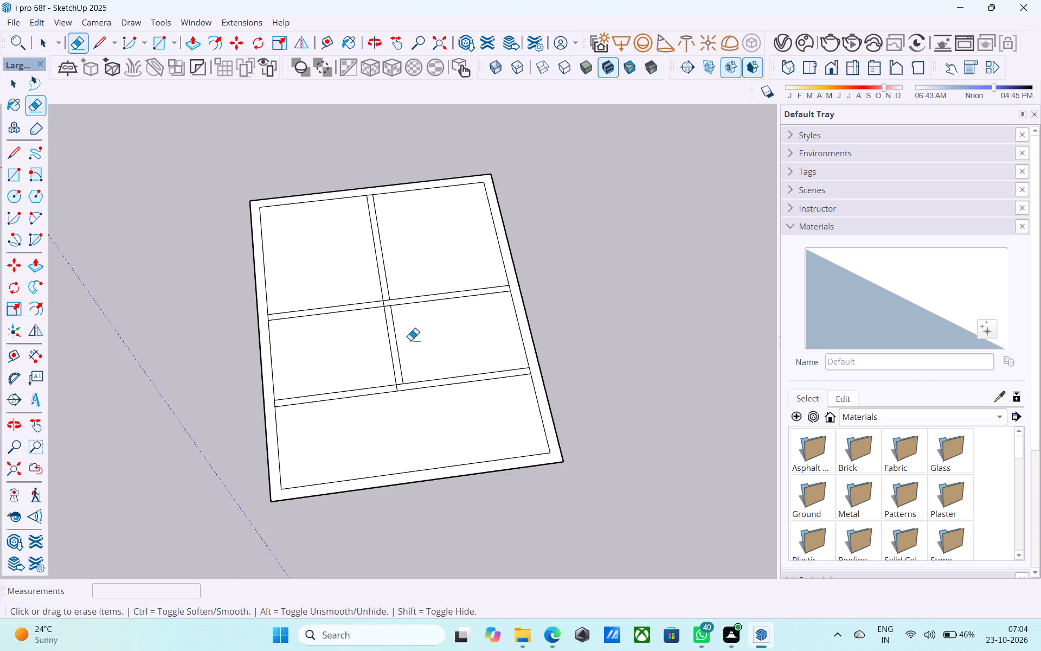
left_click_drag(410, 340, 376, 348)
left_click_drag(388, 291, 372, 314)
left_click_drag(386, 295, 390, 299)
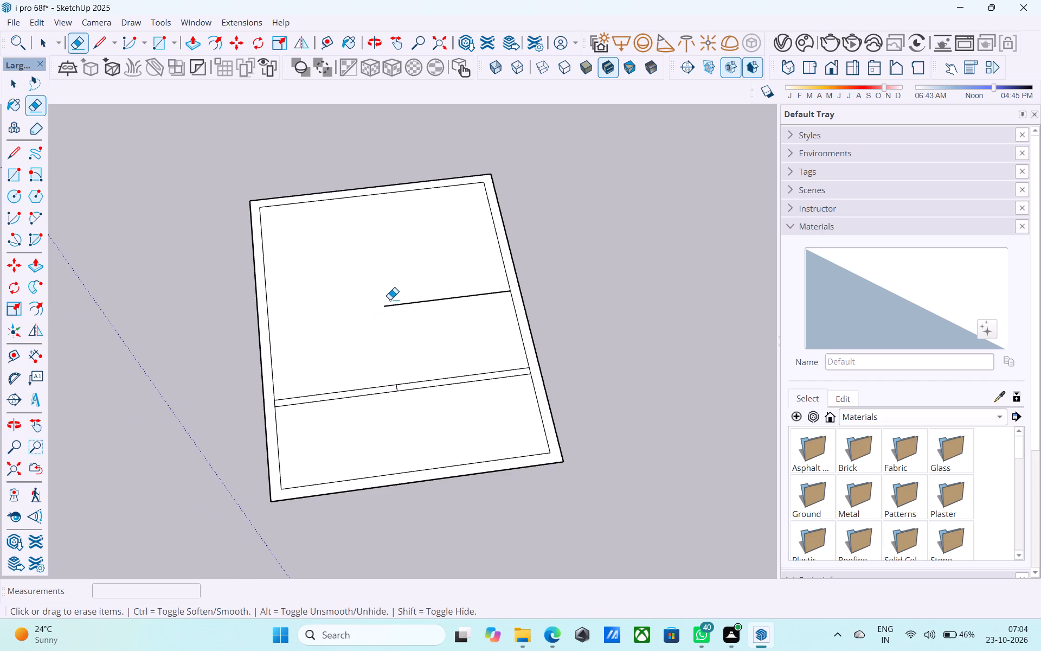
left_click_drag(390, 299, 394, 309)
left_click_drag(413, 389, 393, 387)
left_click_drag(390, 385, 394, 397)
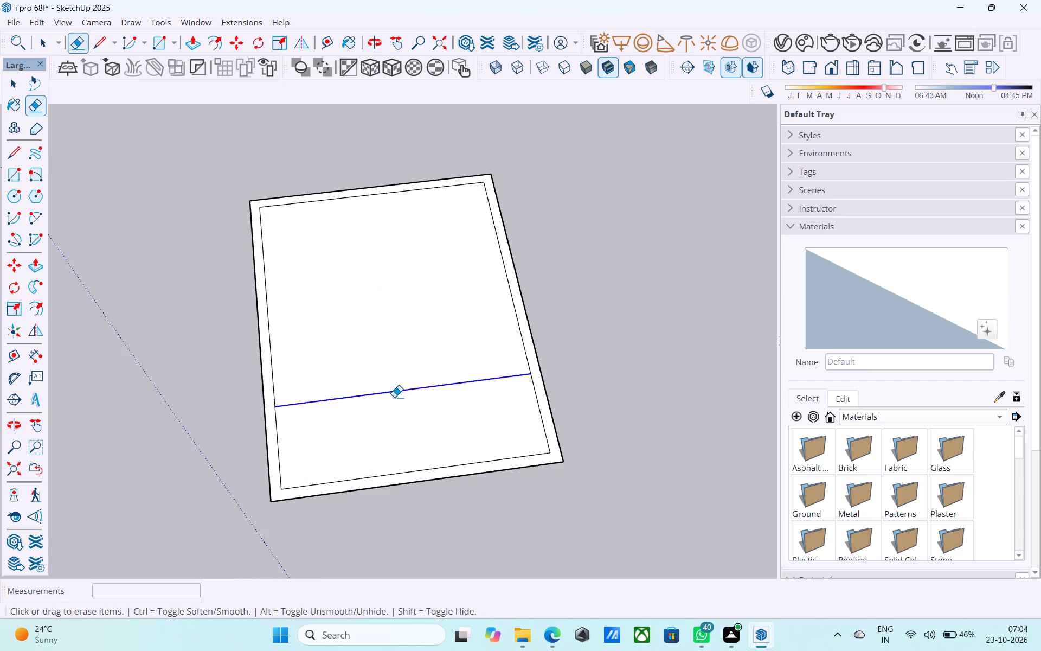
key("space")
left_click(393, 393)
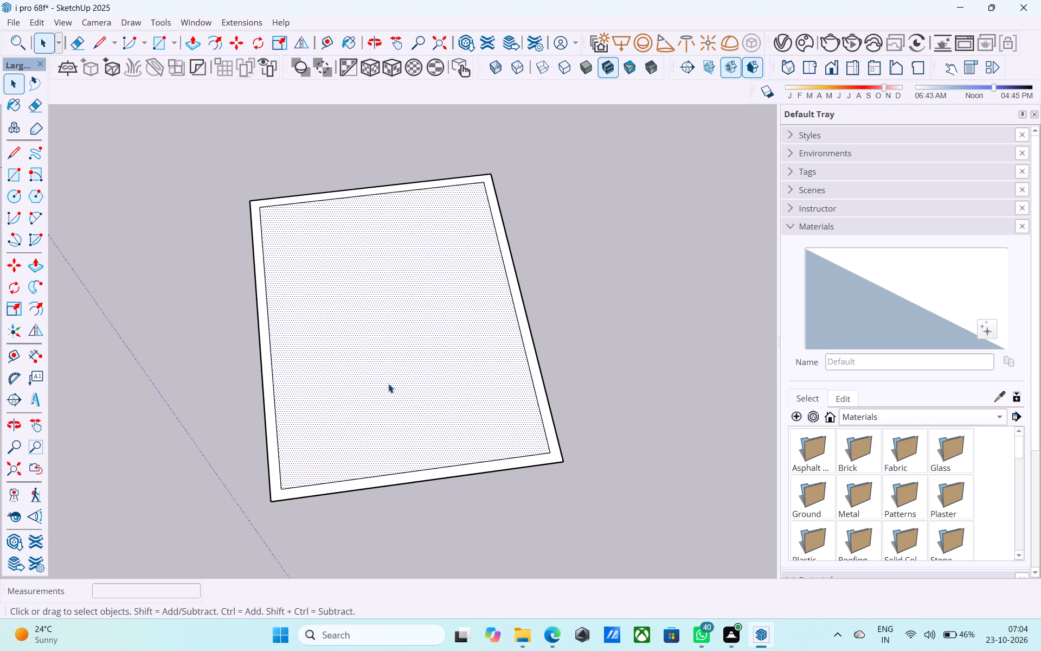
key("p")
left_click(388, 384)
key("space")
Make the whole plan, with all its connected faces and edges, into a group.
triple_click(387, 378)
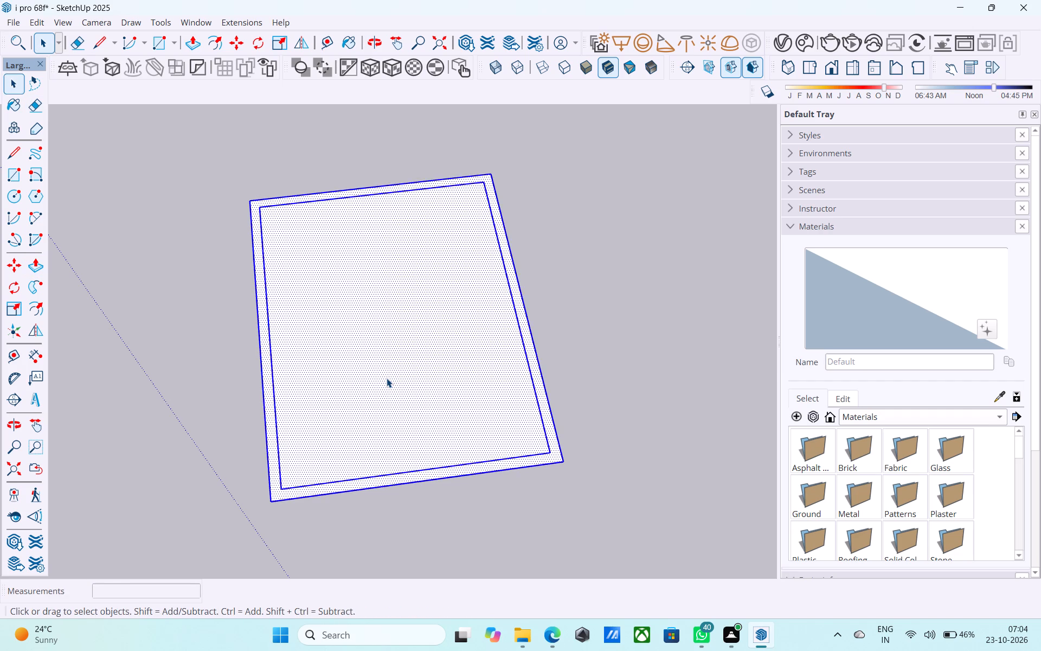
right_click(387, 378)
left_click(446, 205)
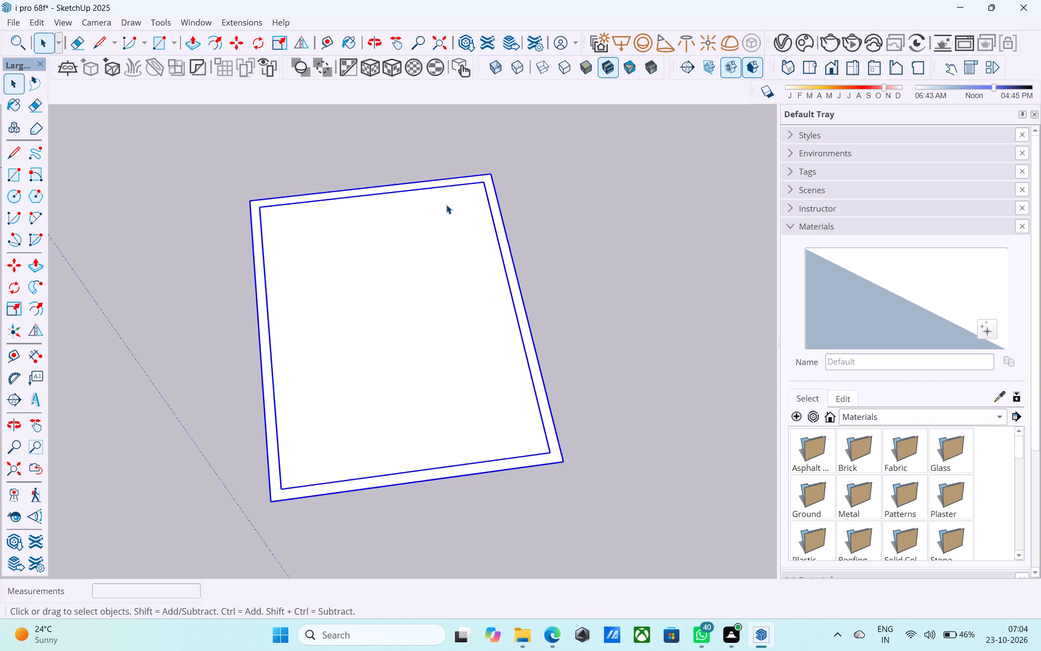
Open the group for editing and extrude the inner floor face up by 2'.
double_click(388, 334)
left_click(389, 333)
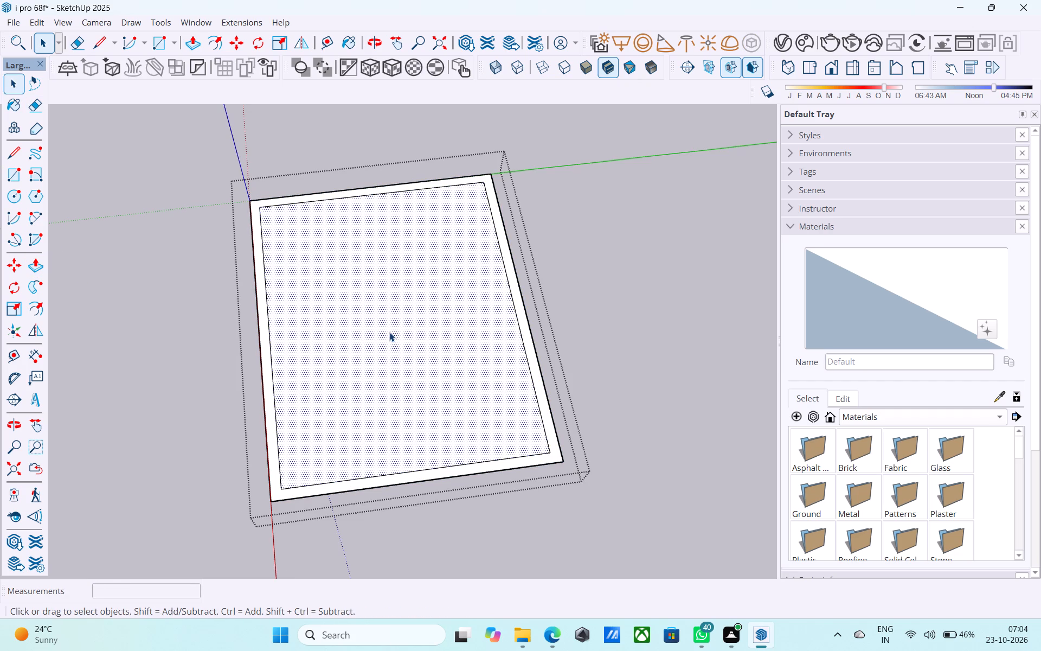
key("p")
left_click(389, 332)
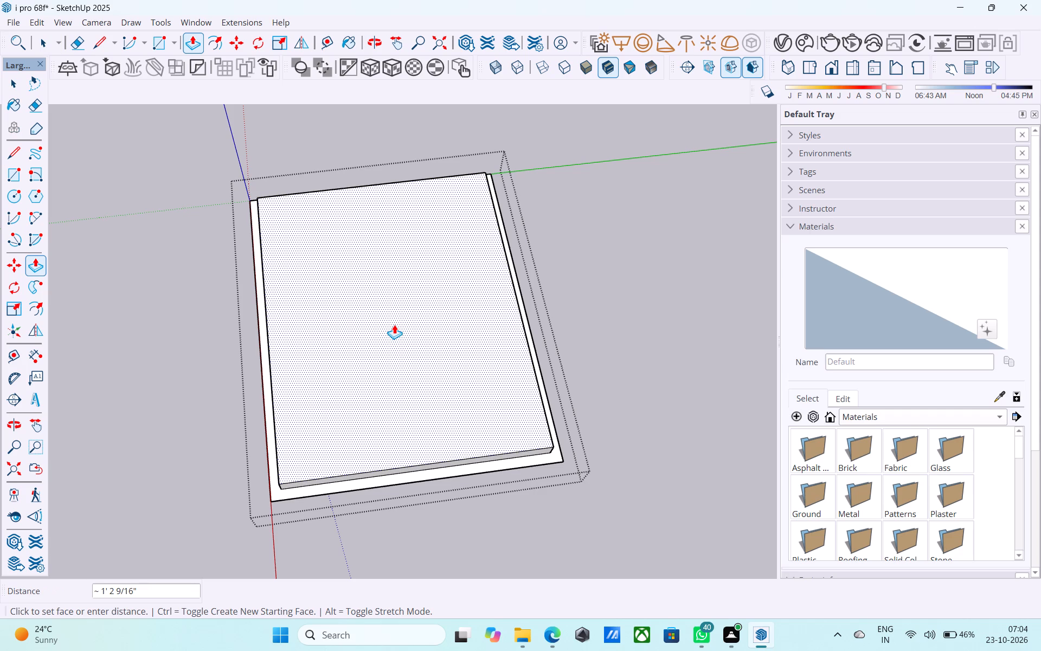
type("2'")
key("Return")
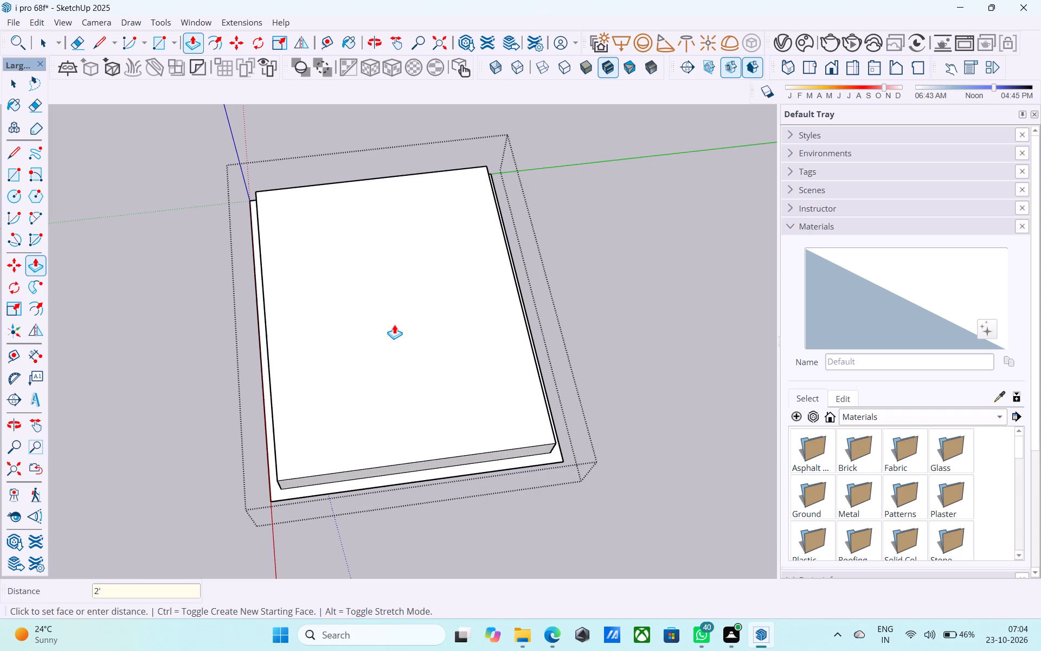
Raise the surrounding perimeter wall strip by the same 2' as the floor face.
scroll(400, 364, "up", 1)
middle_click_drag(400, 364, 391, 214)
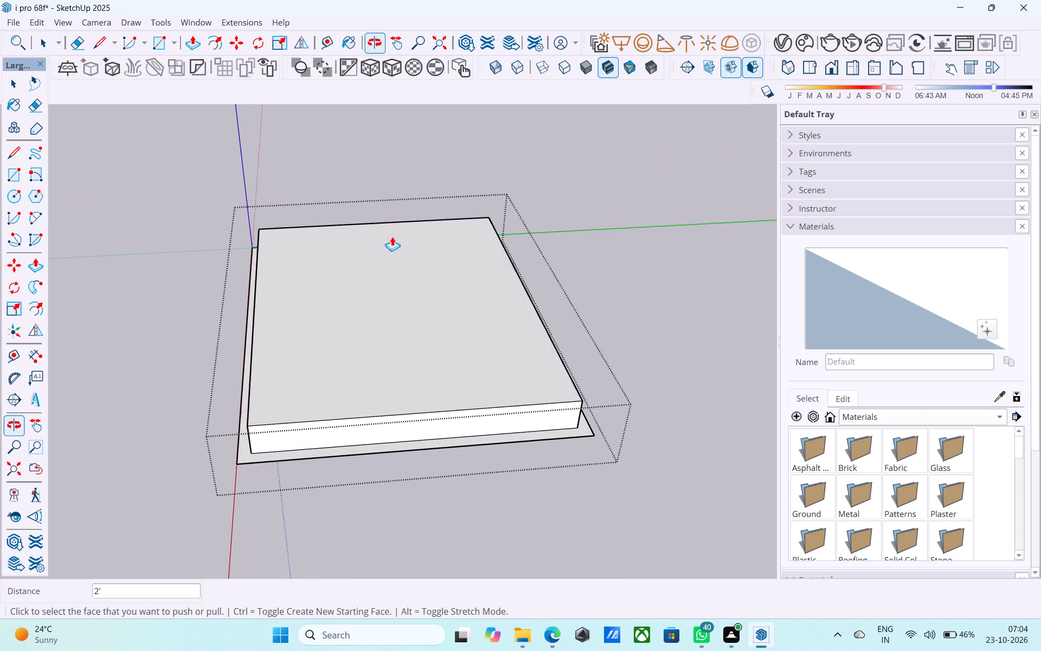
middle_click_drag(398, 307, 481, 309)
scroll(385, 451, "up", 7)
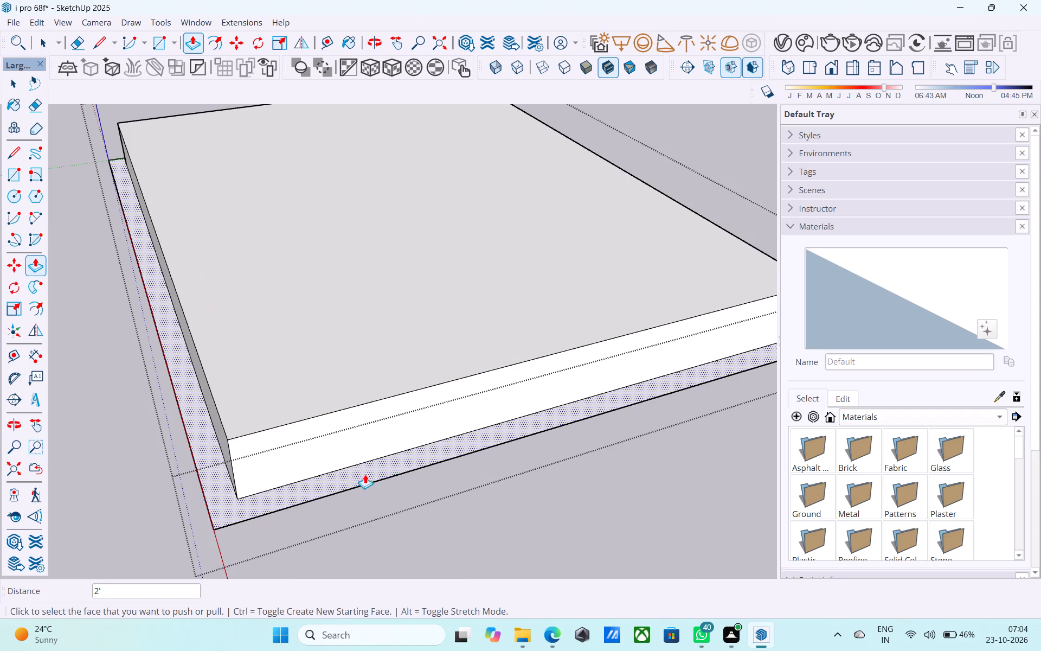
double_click(356, 470)
Copy the inner outline's short edge opposite the green axis 7' inward across the top face.
scroll(355, 459, "down", 11)
middle_click_drag(354, 464, 336, 502)
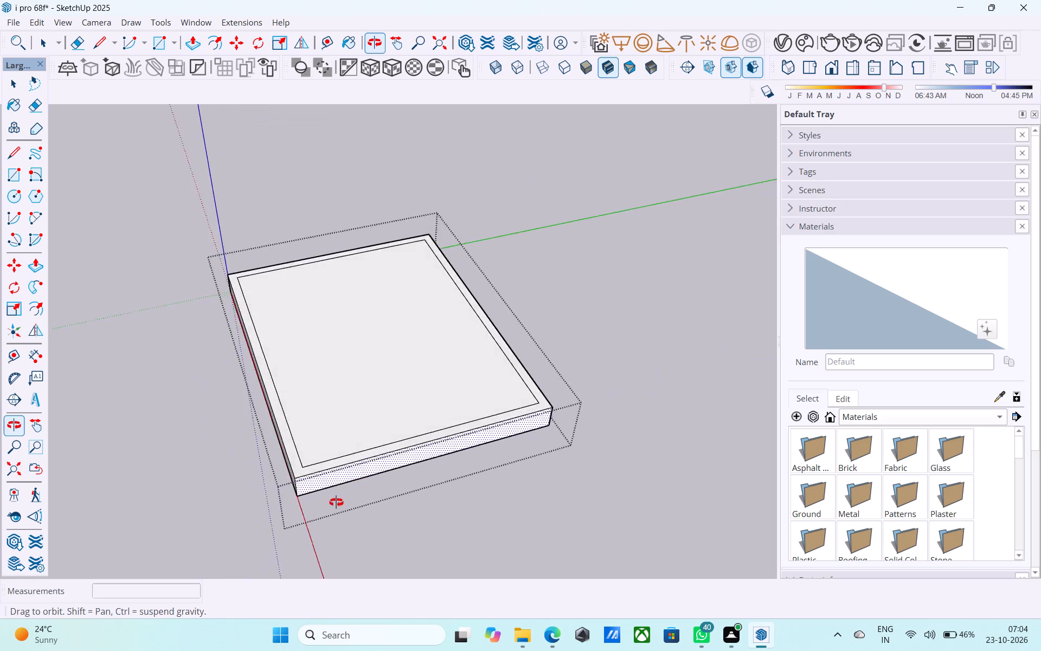
middle_click_drag(336, 502, 308, 496)
scroll(308, 488, "down", 1)
middle_click_drag(327, 379, 307, 435)
scroll(257, 253, "up", 5)
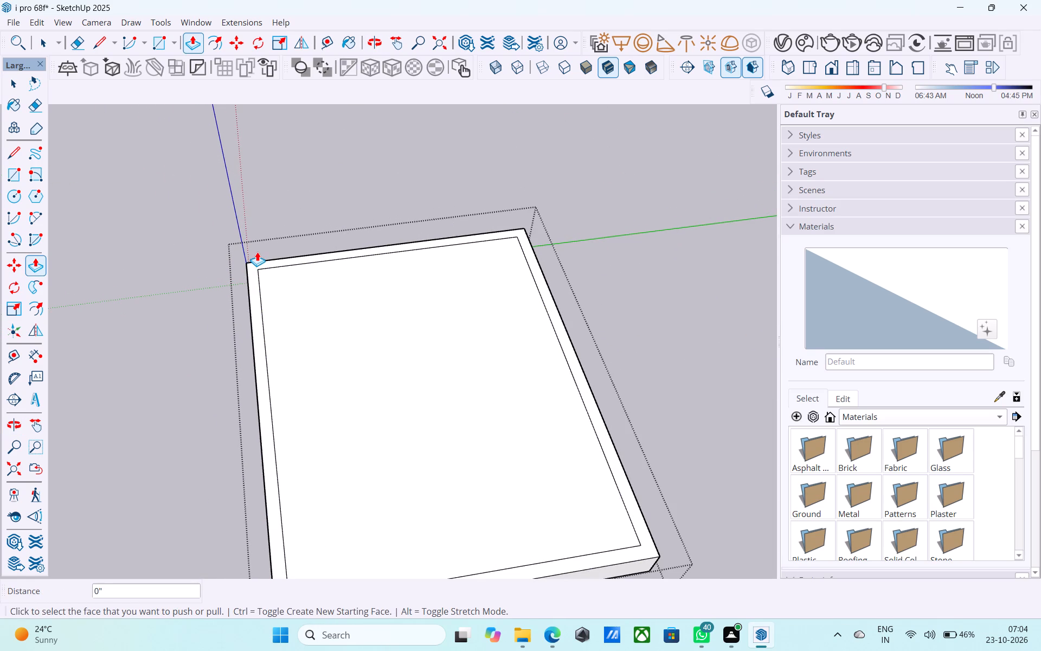
scroll(257, 252, "down", 2)
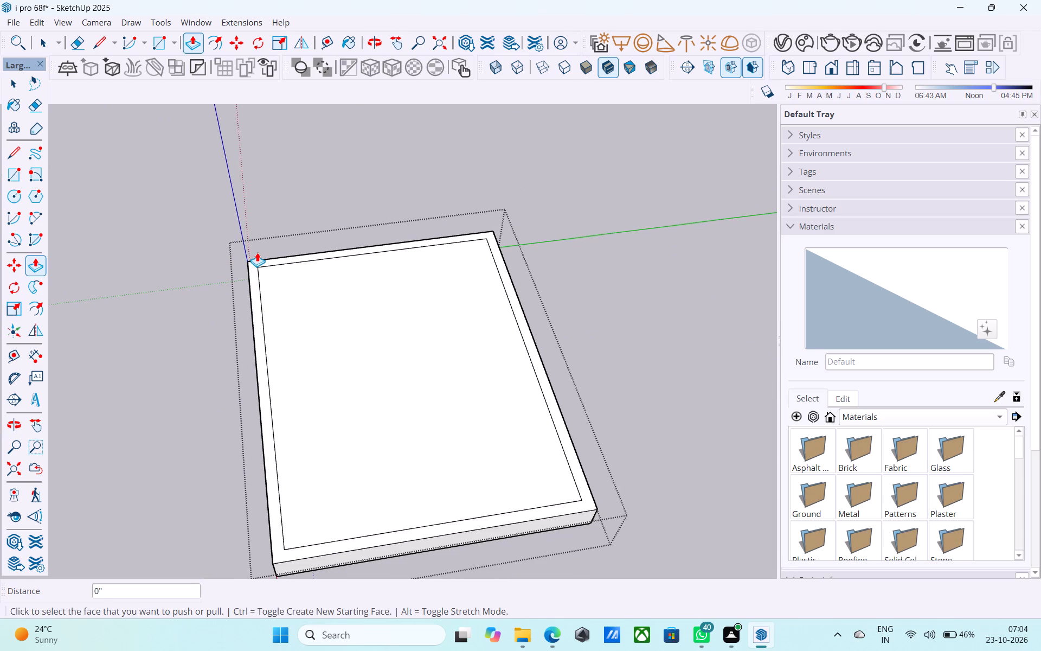
scroll(259, 251, "down", 2)
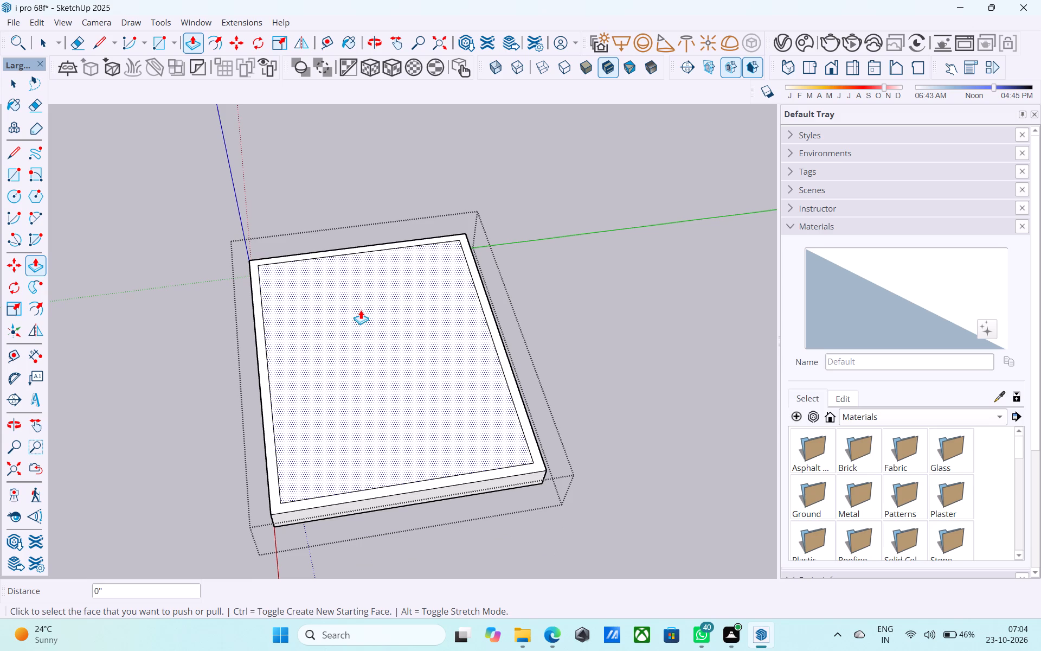
middle_click(361, 309)
middle_click_drag(351, 326, 399, 356)
key("space")
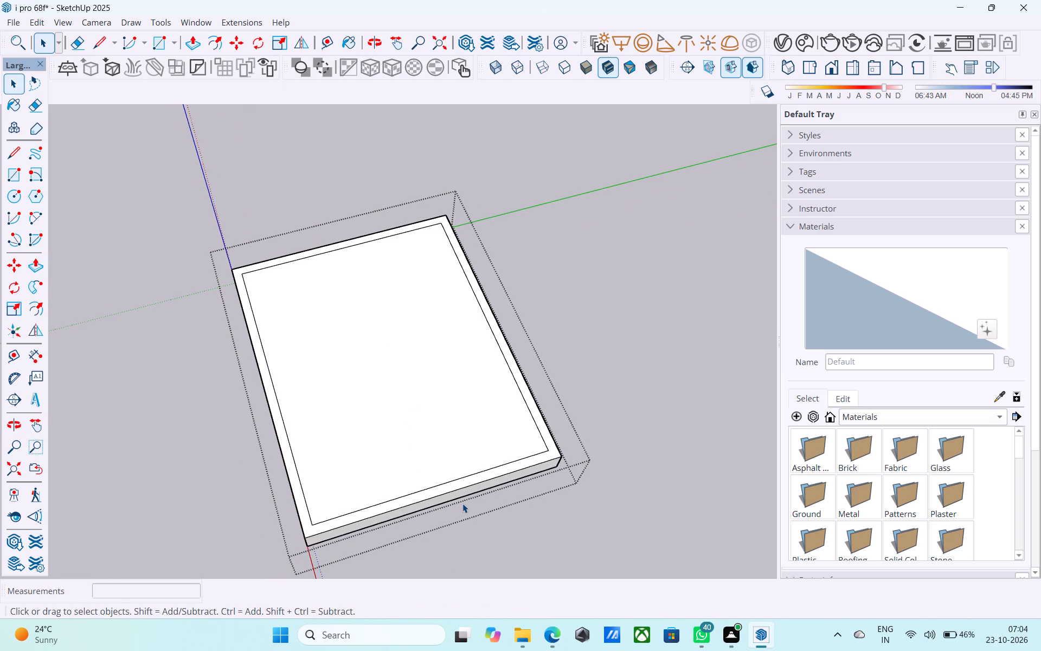
left_click(458, 479)
key("m")
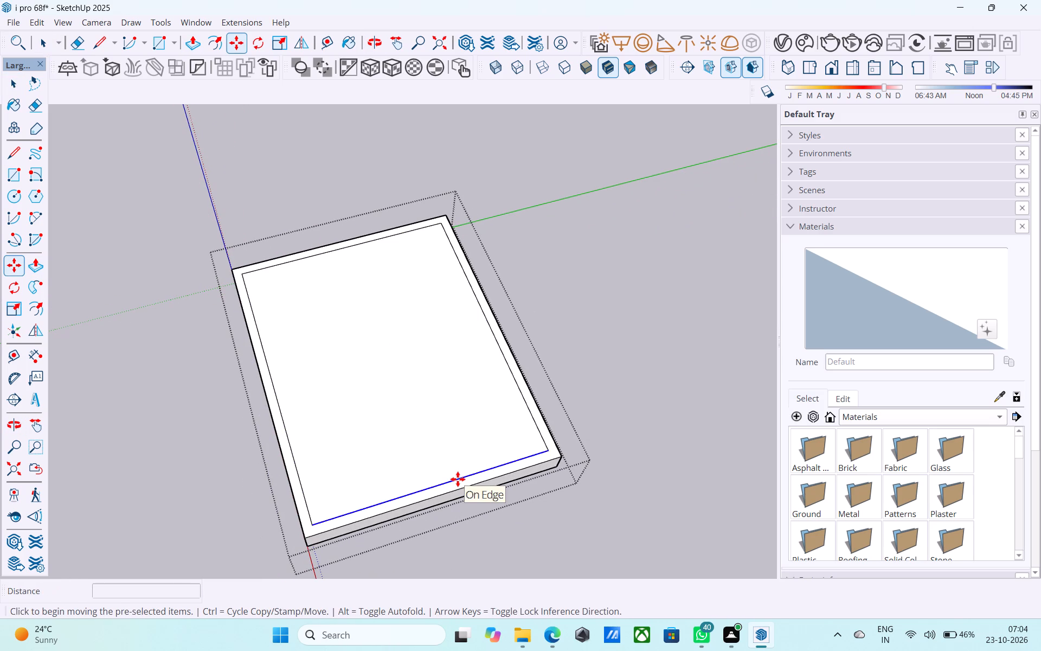
left_click(543, 454)
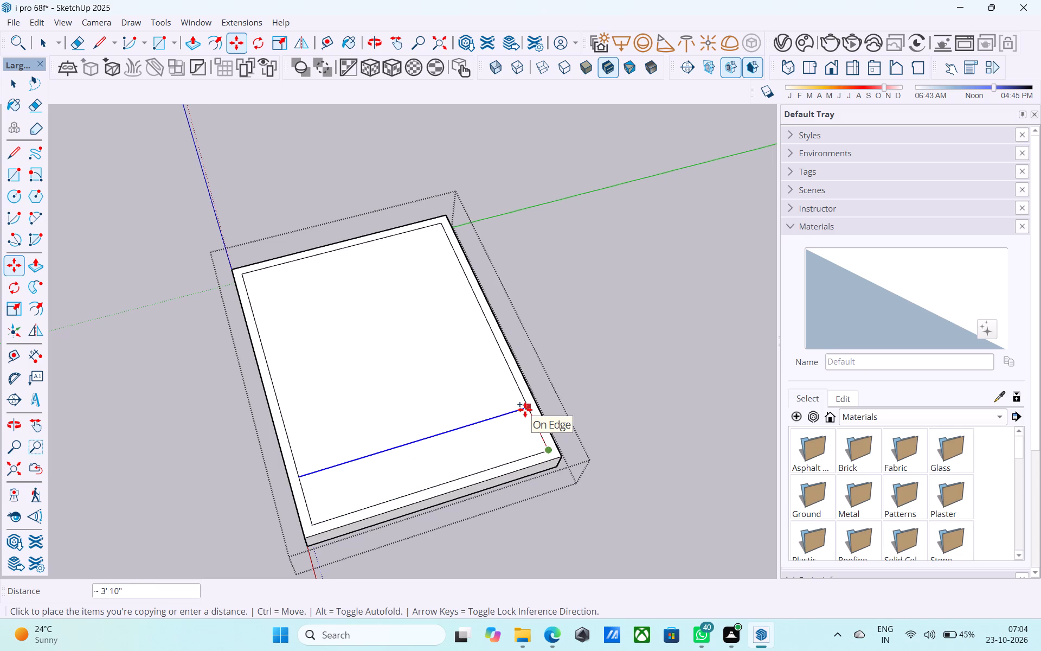
type("7'")
key("Return")
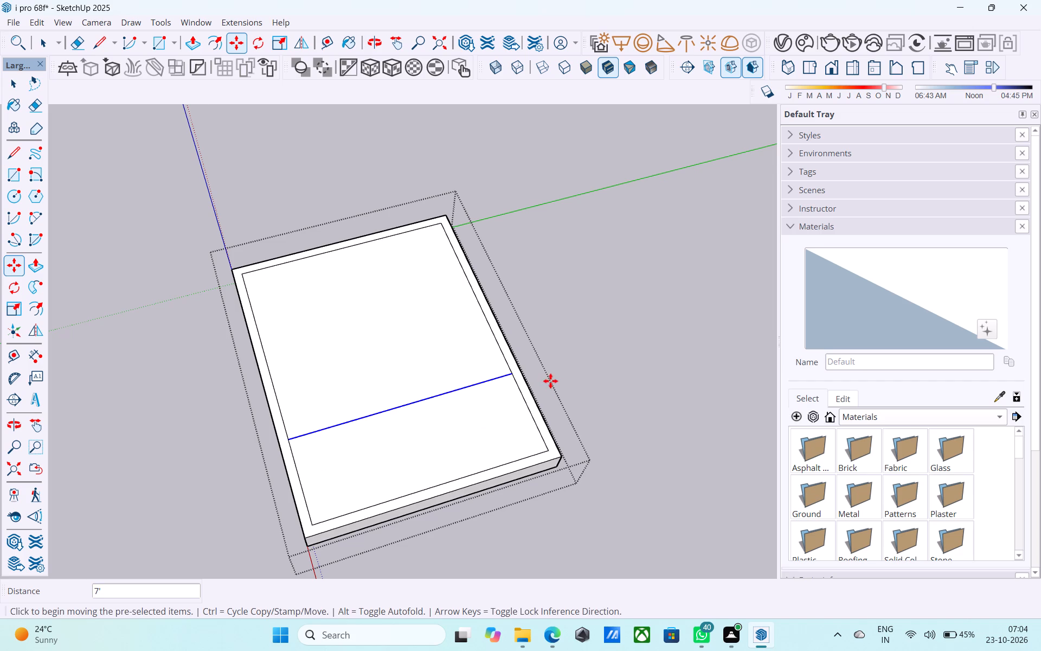
Copy the new cross line 6" back toward the short edge it came from, forming a partition.
middle_click_drag(549, 380, 534, 385)
scroll(518, 384, "up", 4)
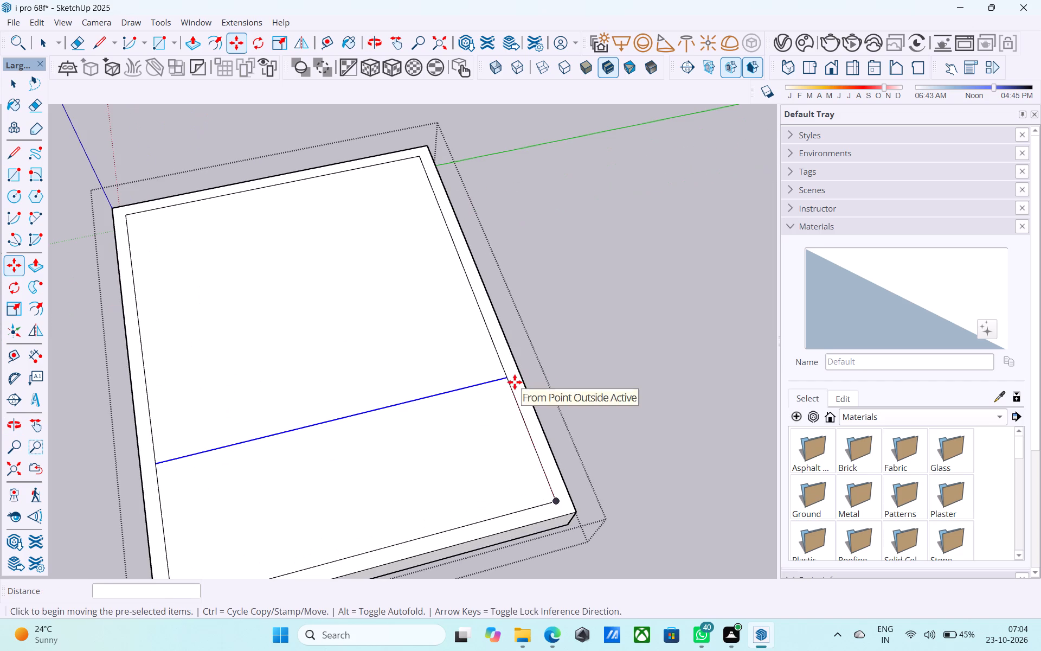
left_click(509, 379)
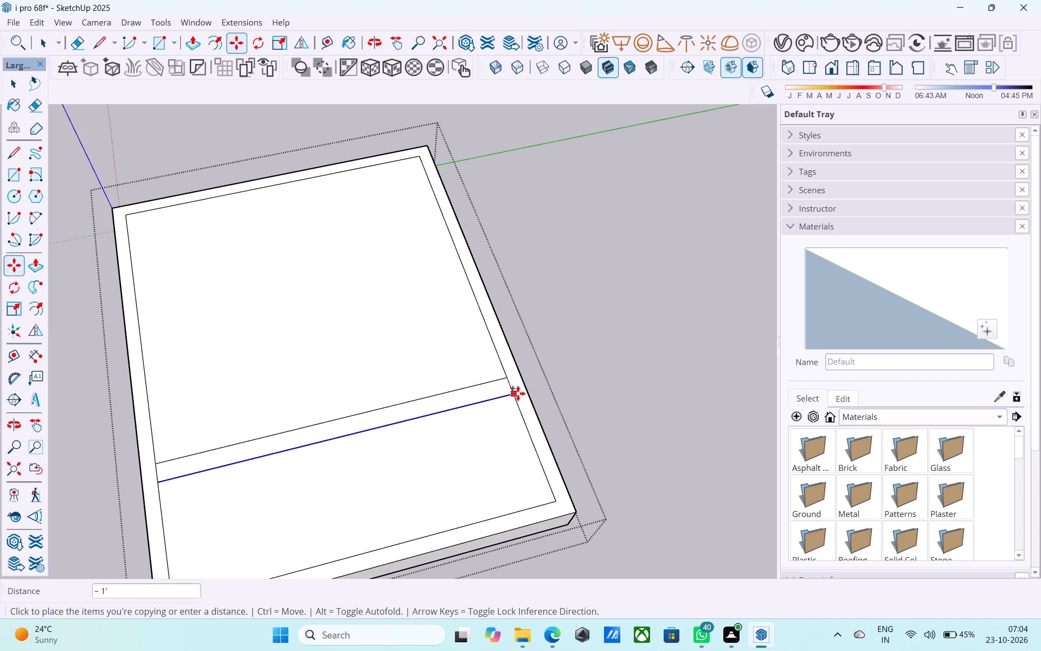
key("6")
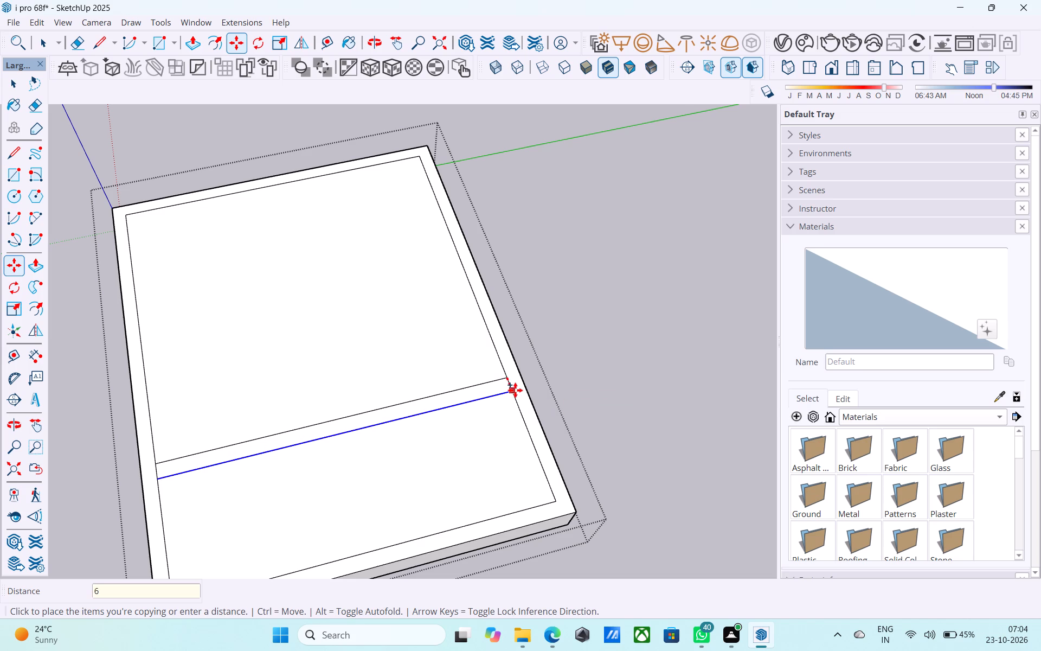
key("shift+quotedbl")
key("Return")
key("space")
Draw a 10' line from the midpoint of the inner edge beside the green axis, running straight toward the cross partition.
scroll(584, 362, "down", 1)
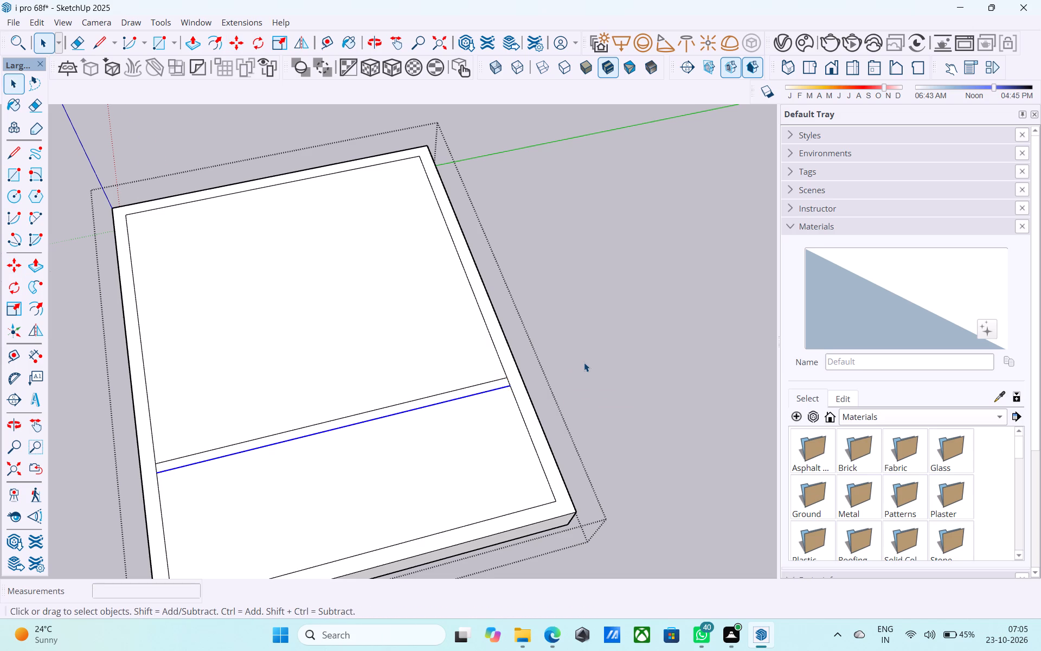
scroll(584, 362, "down", 4)
middle_click_drag(517, 391, 515, 397)
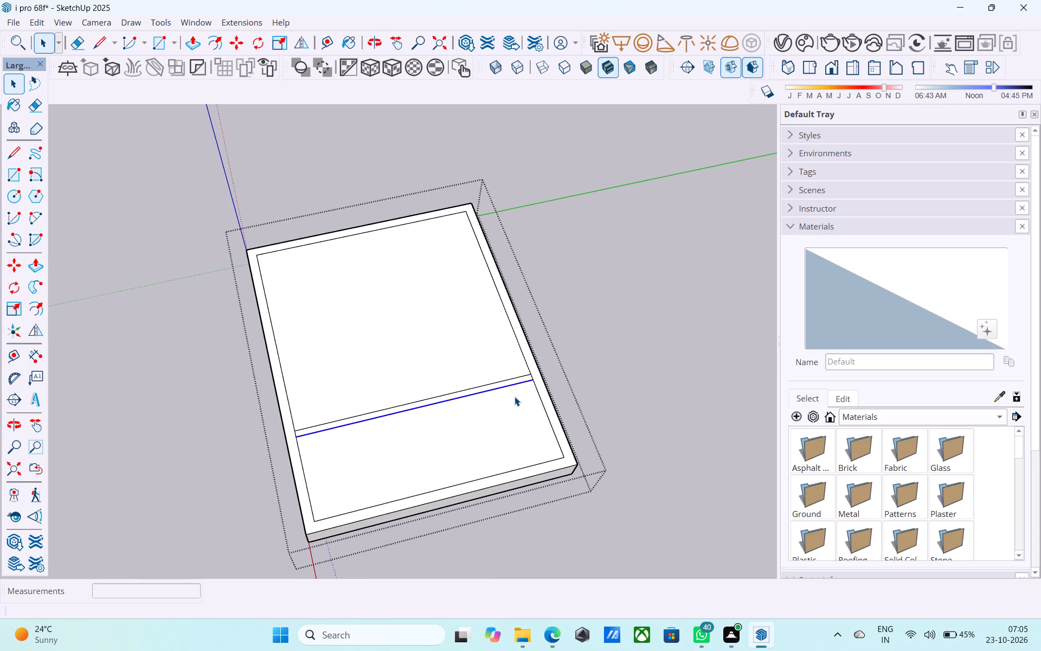
key("l")
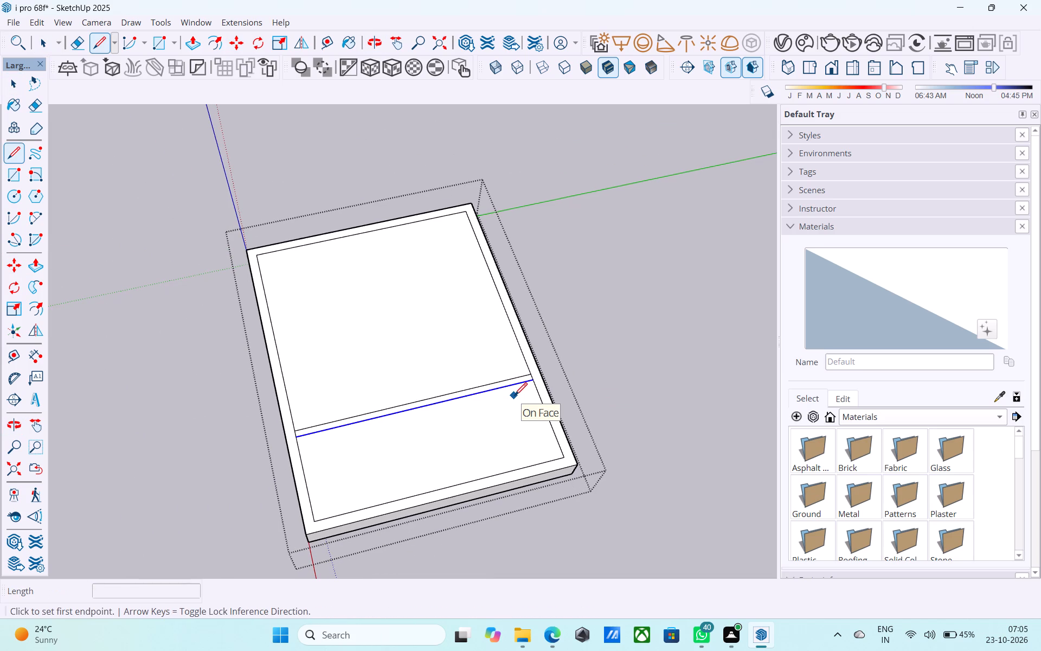
left_click(367, 231)
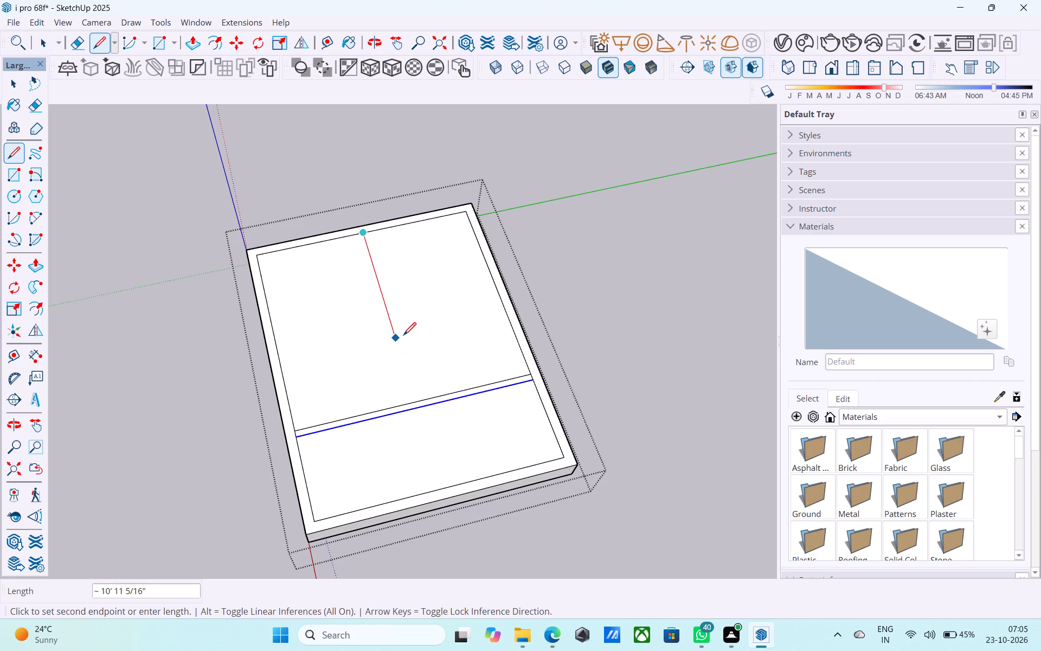
type("10'")
key("Return")
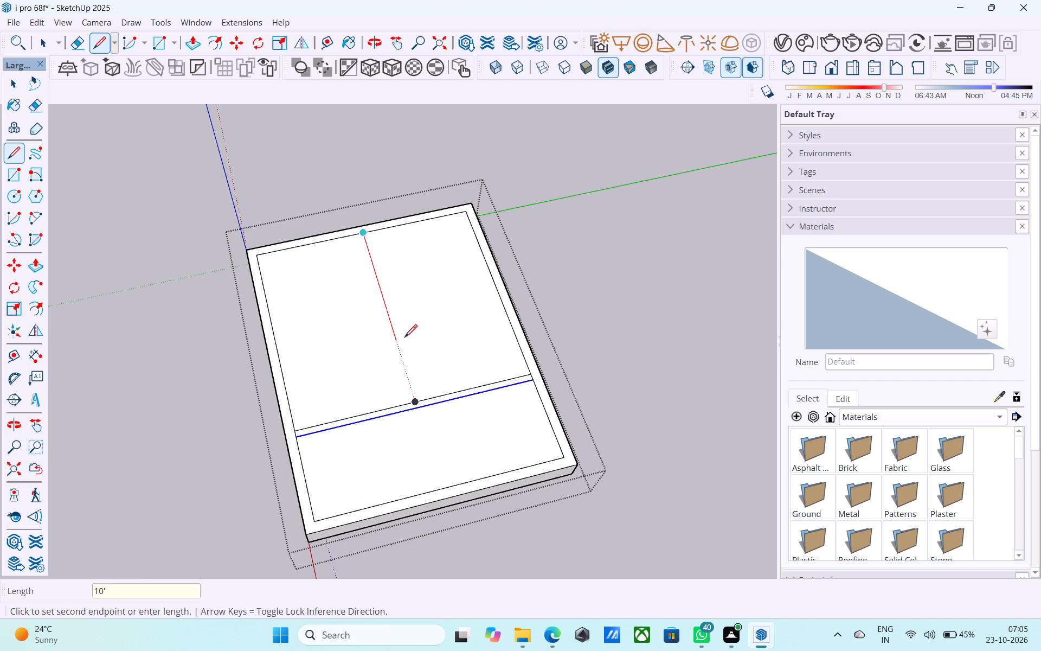
scroll(404, 324, "up", 1)
key("l")
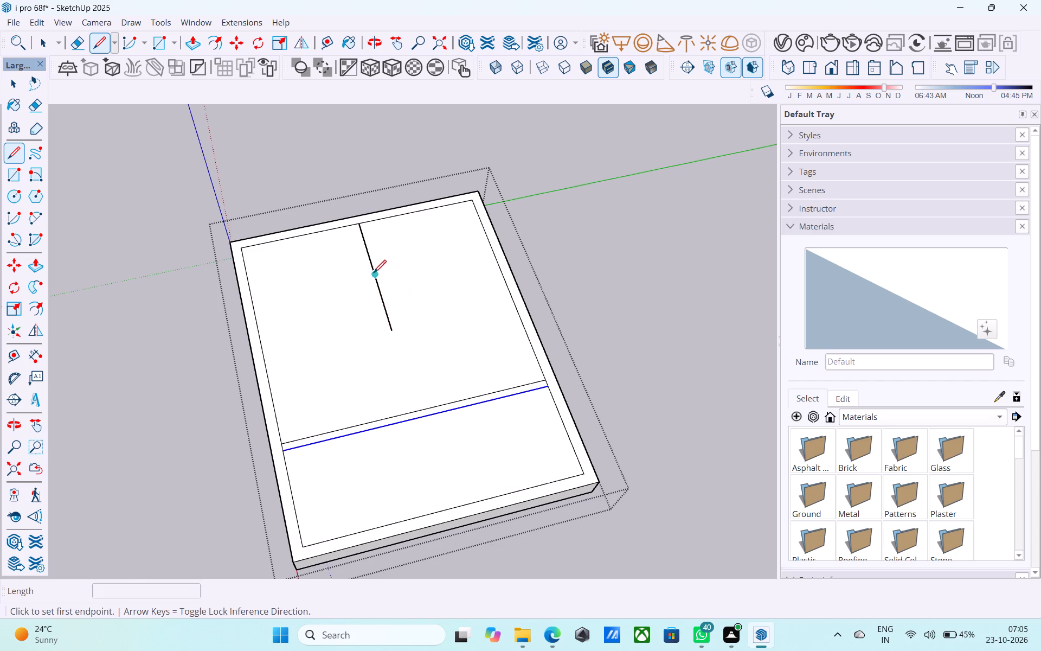
Copy the 10' central line 6" toward the red-axis side to give the central partition its thickness.
key("space")
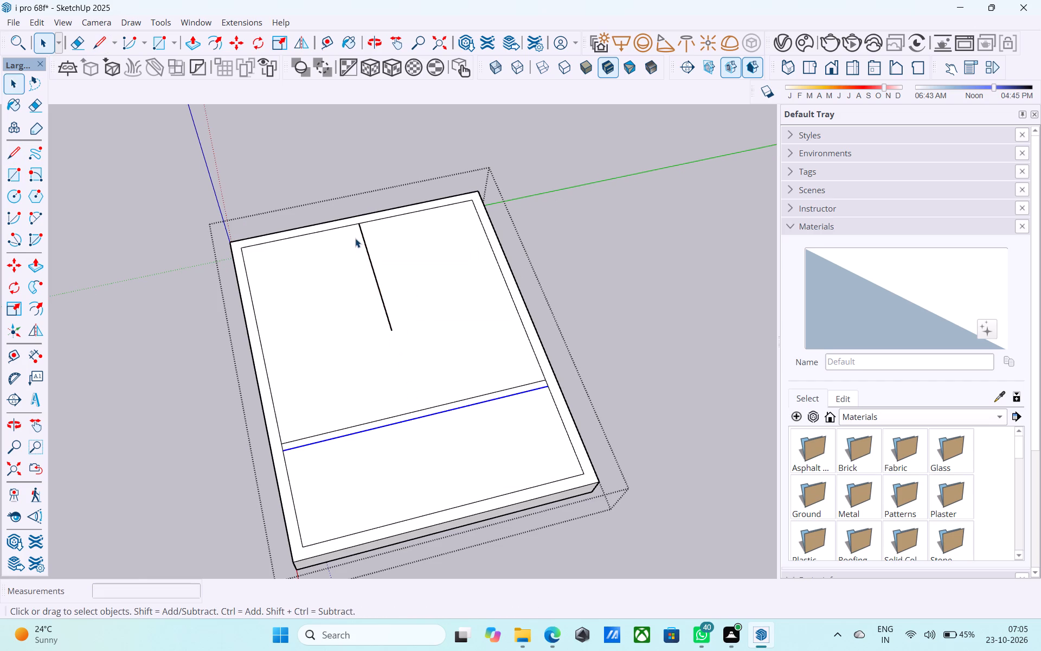
left_click(370, 261)
key("m")
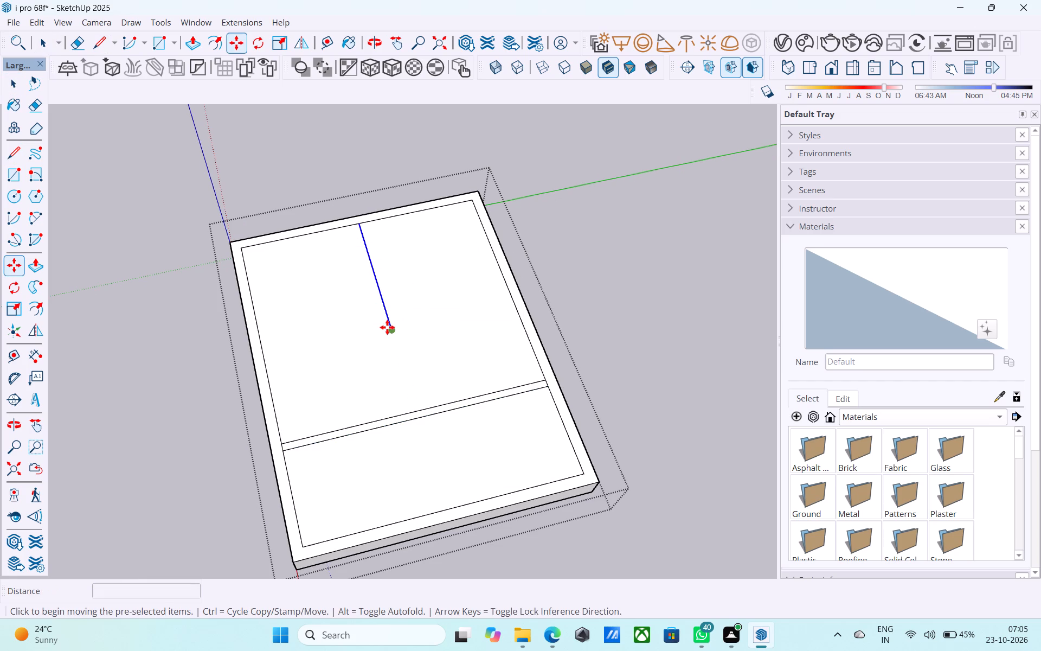
left_click(393, 331)
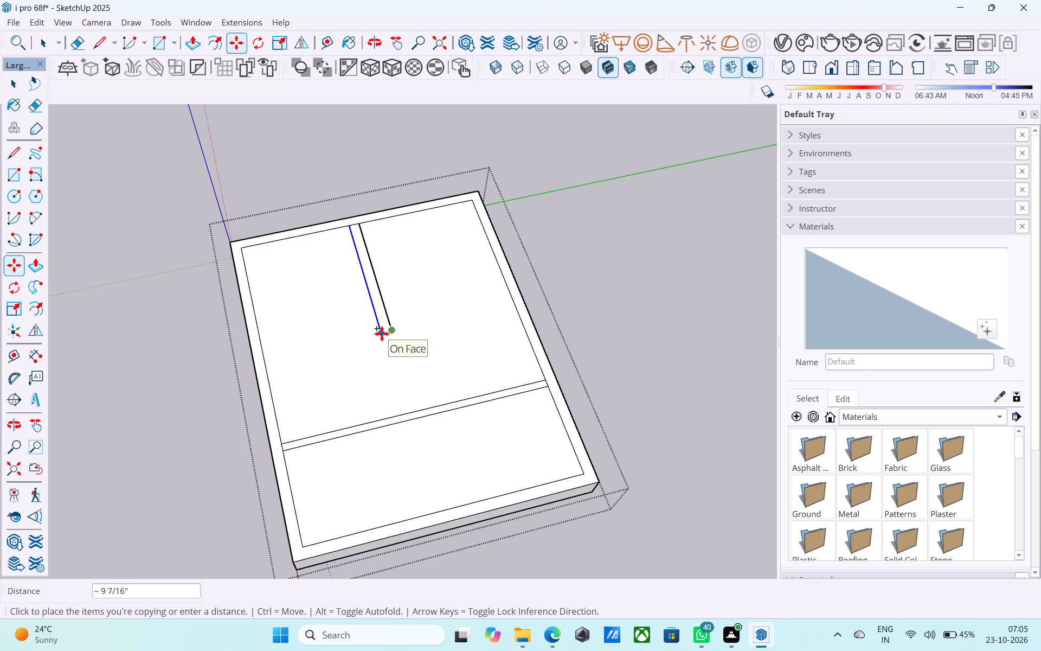
key("6")
key("shift+quotedbl")
key("Return")
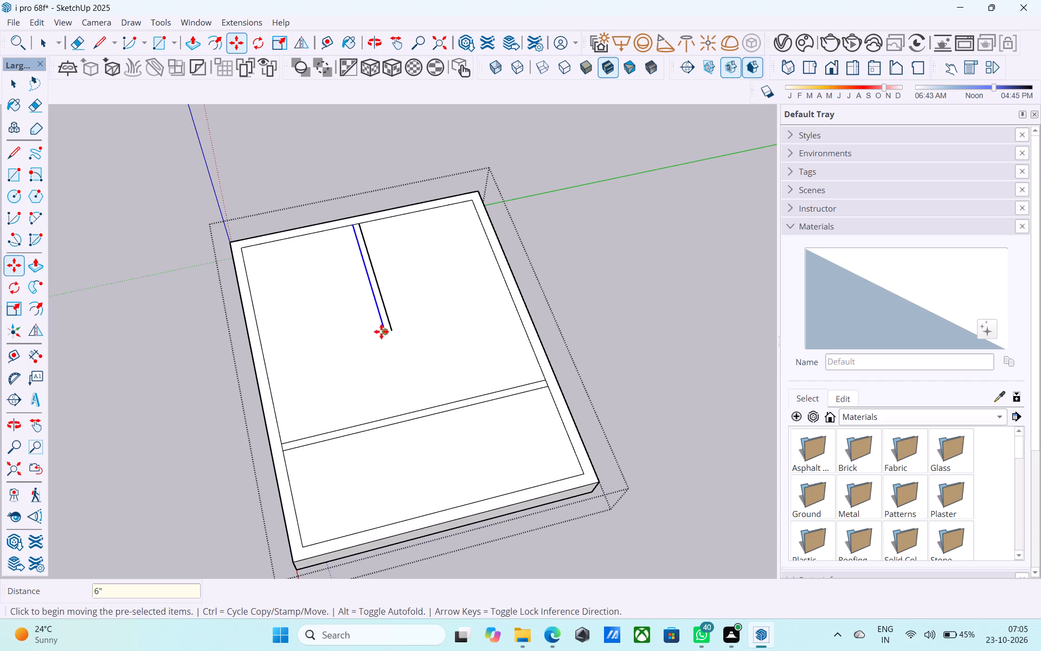
Draw cross lines from both free ends of the central partition to the long inner edges, 8' 9" toward the red axis and 9' 3" opposite.
key("l")
left_click(384, 331)
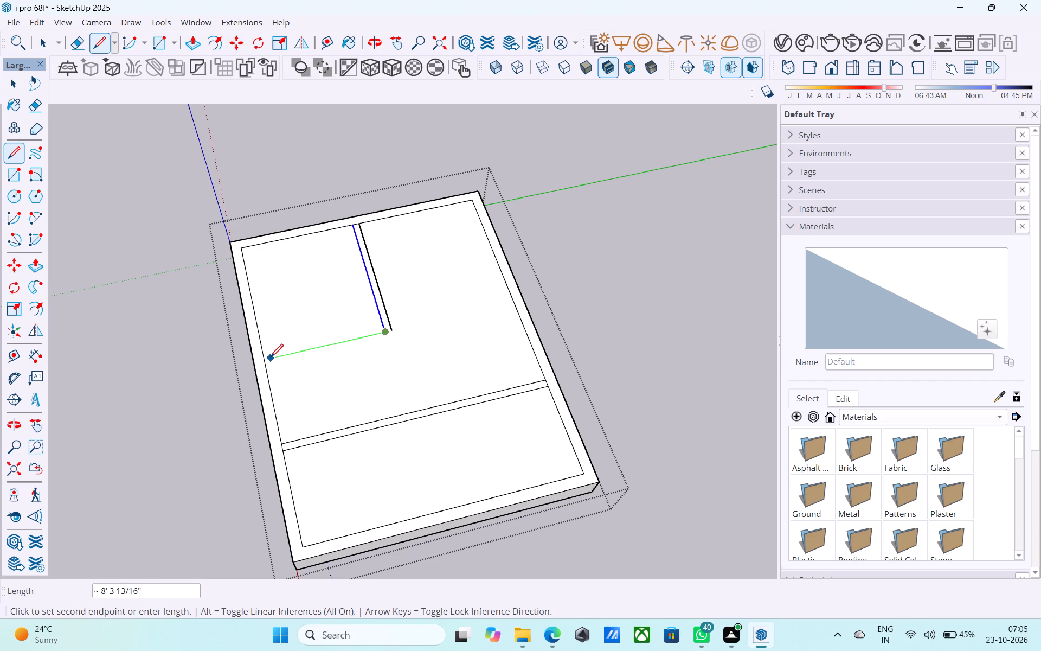
left_click(267, 359)
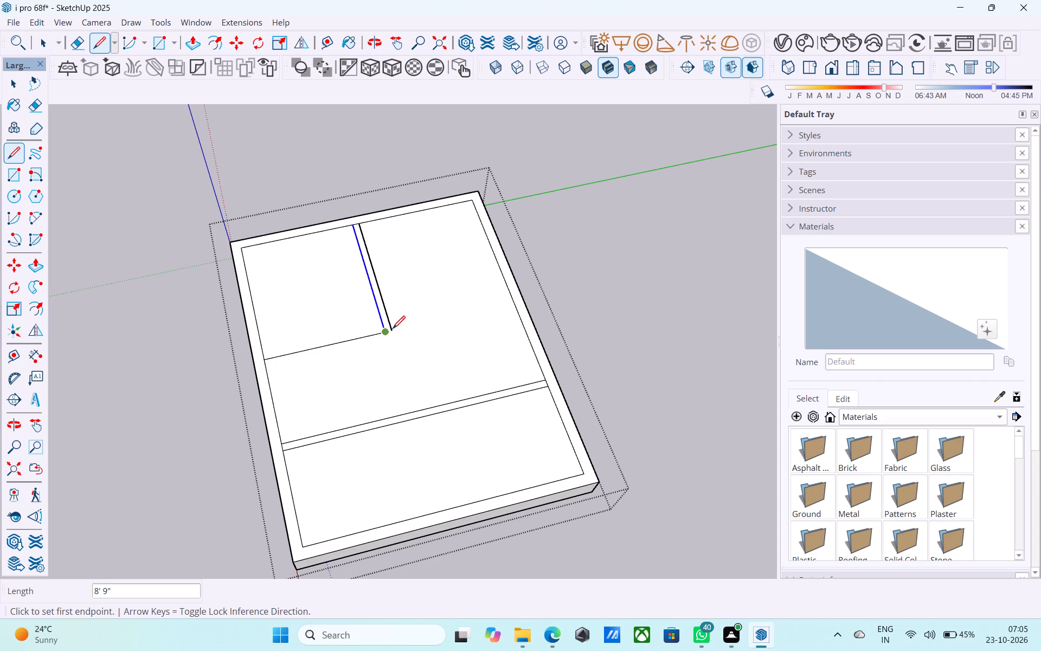
scroll(393, 330, "up", 3)
left_click(394, 330)
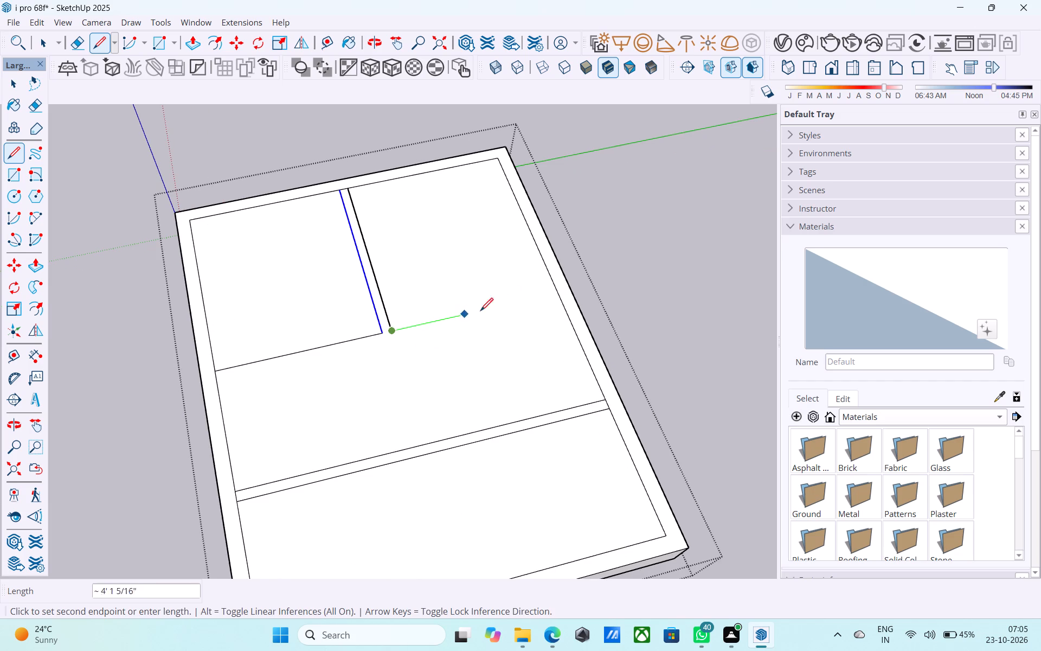
left_click(556, 298)
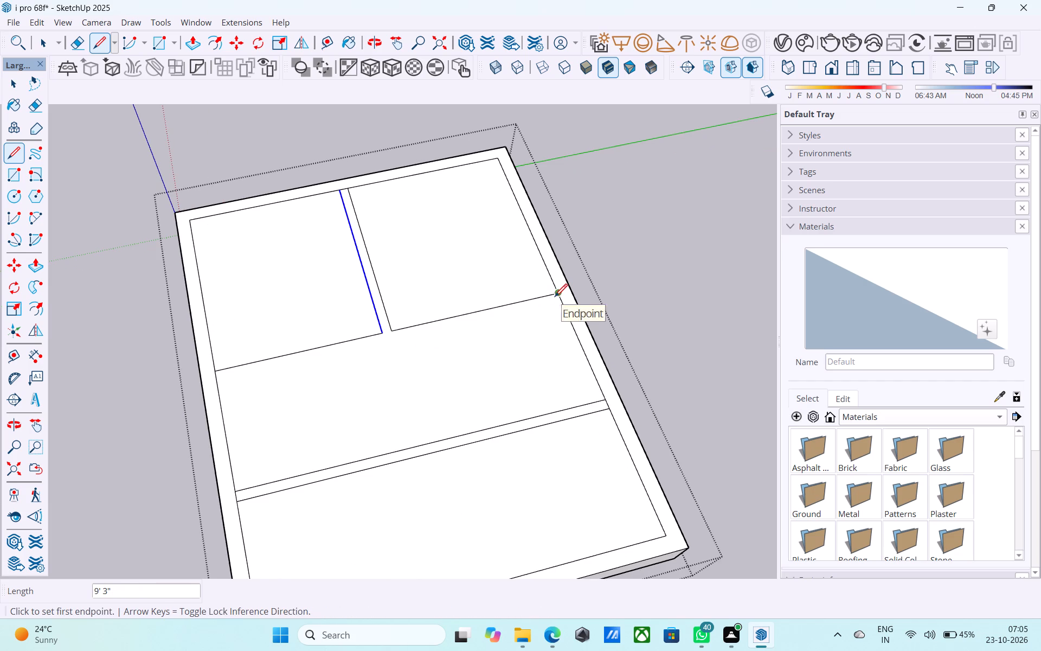
Copy both new cross lines together toward the existing cross partition to give the second cross partition its thickness.
key("space")
left_click(552, 296)
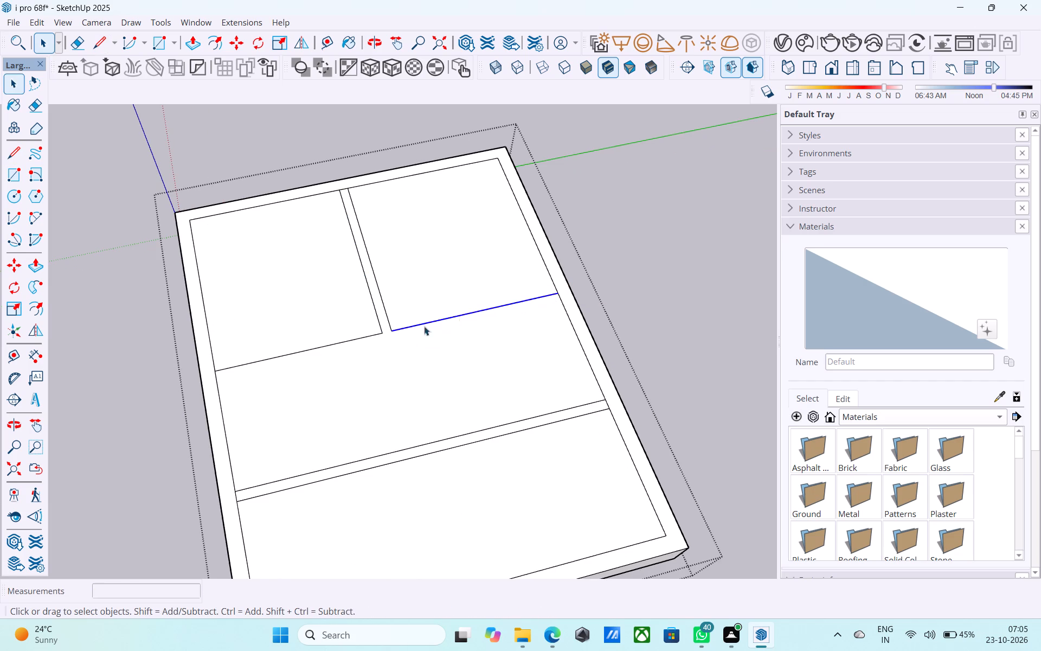
left_click(331, 346, "shift")
key("m")
left_click(557, 296)
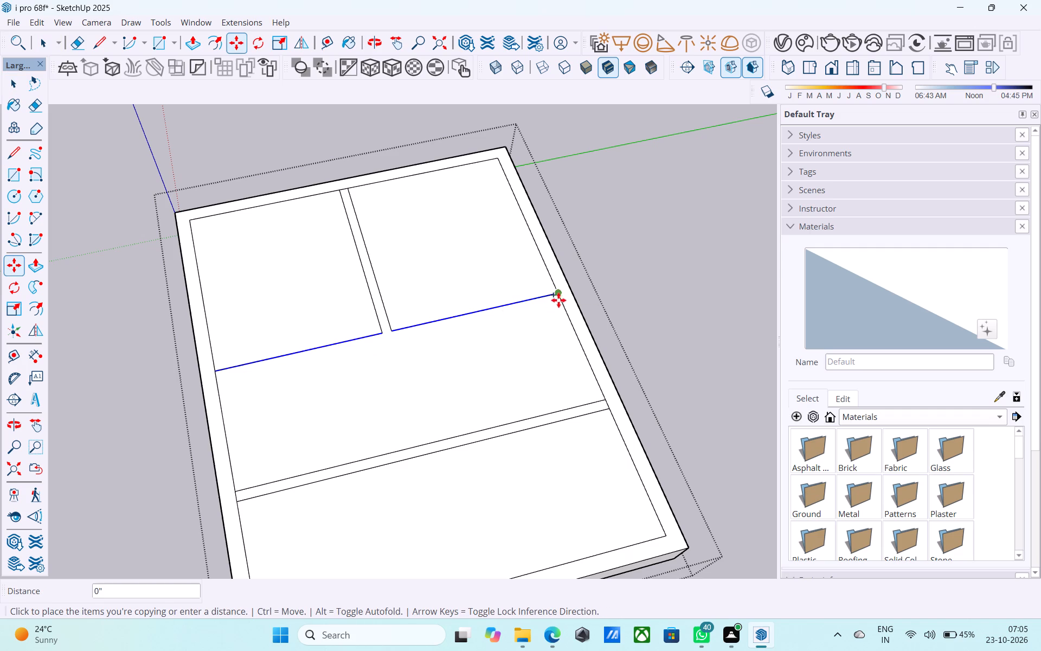
left_click(561, 308)
Draw a short line bridging the gap between the two copied cross lines below the central partition.
key("l")
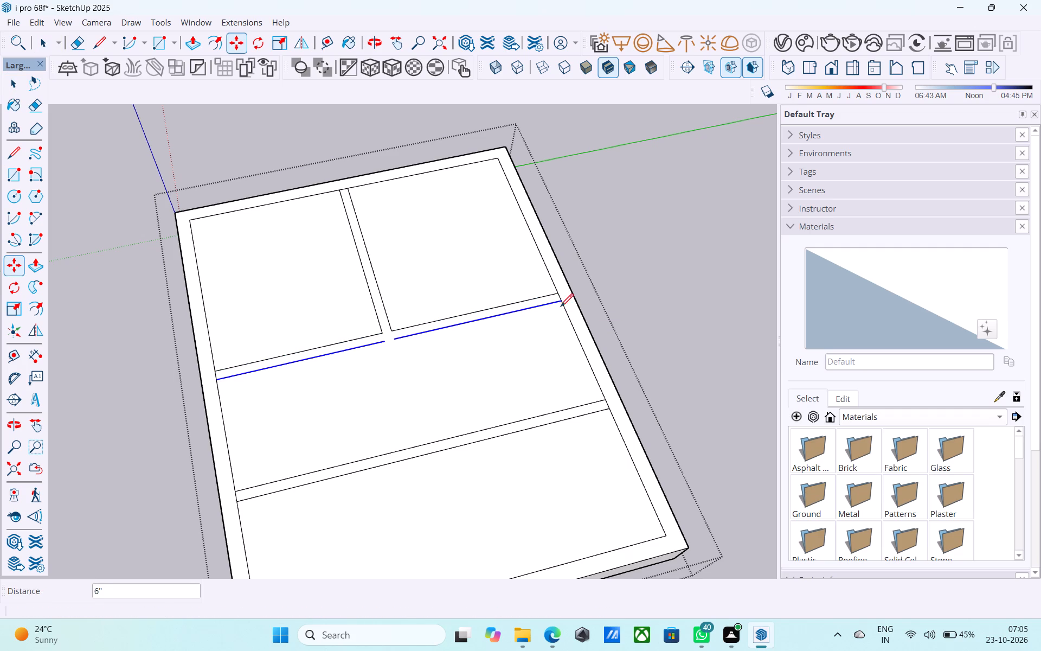
left_click(395, 340)
left_click(385, 342)
key("space")
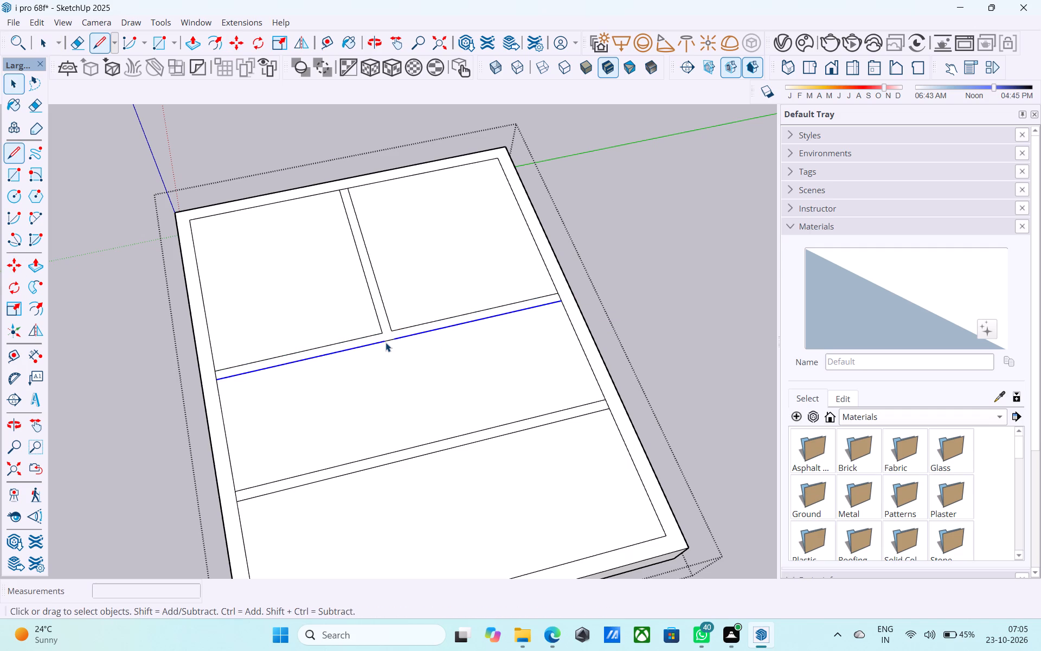
key("space")
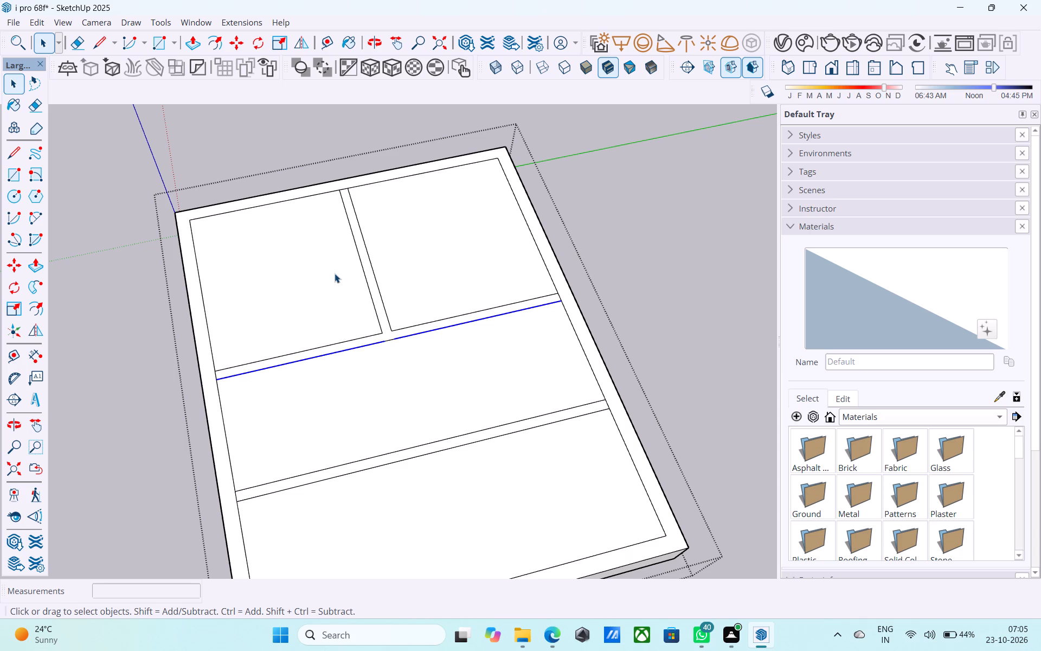
Draw a 4' line from the midpoint of the first cross partition's inner edge toward the second cross partition.
scroll(338, 262, "down", 7)
middle_click_drag(339, 258, 338, 318)
scroll(338, 318, "up", 5)
middle_click_drag(338, 317, 331, 311)
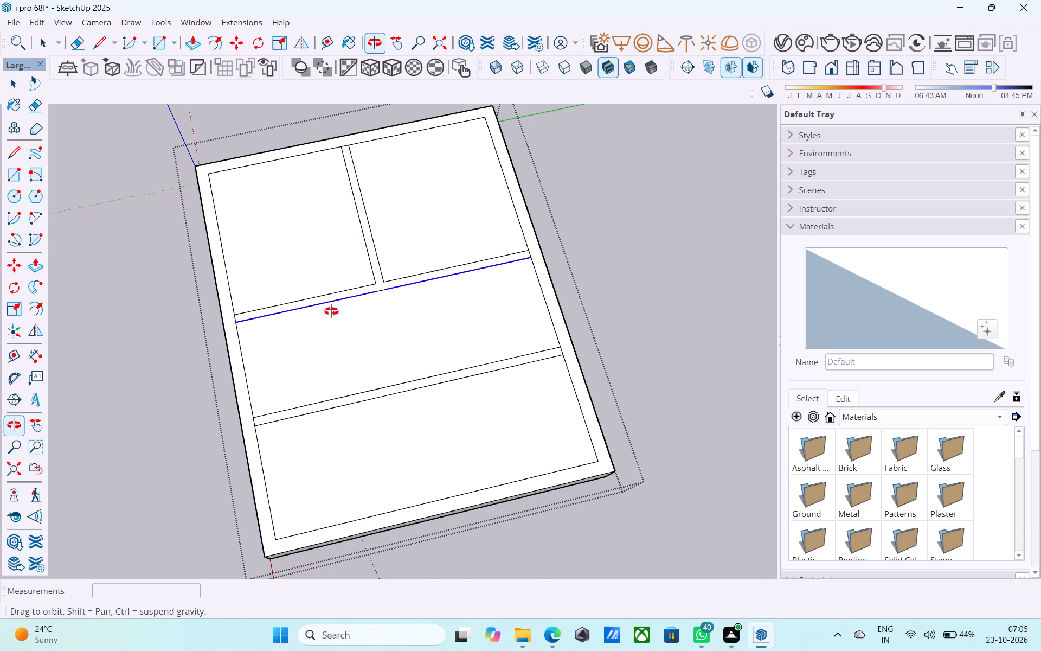
middle_click_drag(331, 311, 324, 300)
middle_click_drag(433, 340, 411, 335)
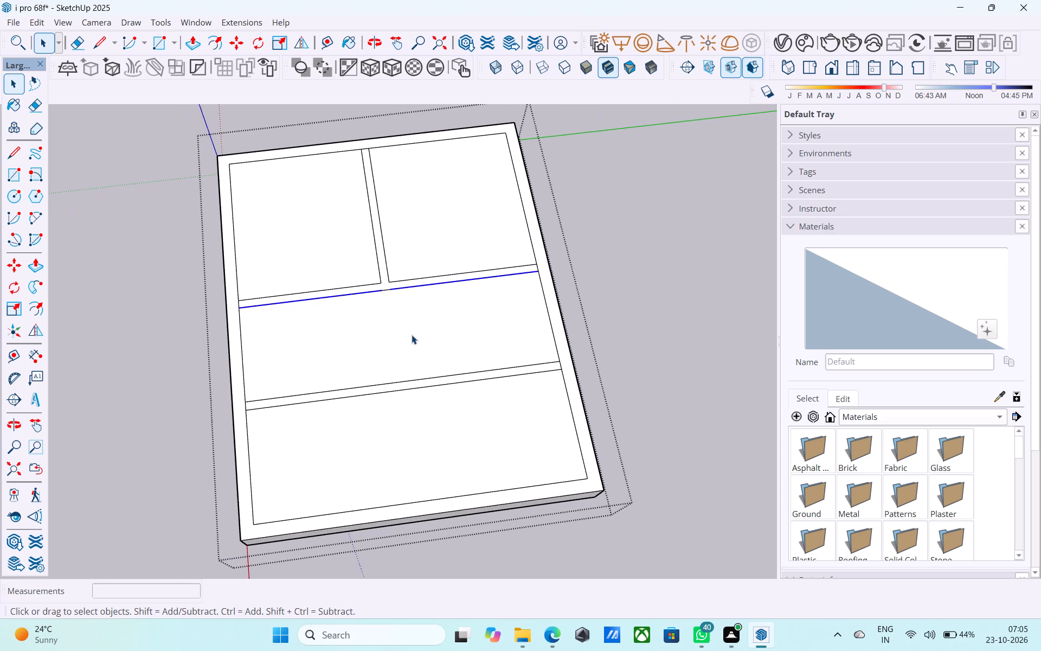
scroll(416, 341, "up", 5)
scroll(599, 387, "down", 5)
scroll(466, 407, "up", 4)
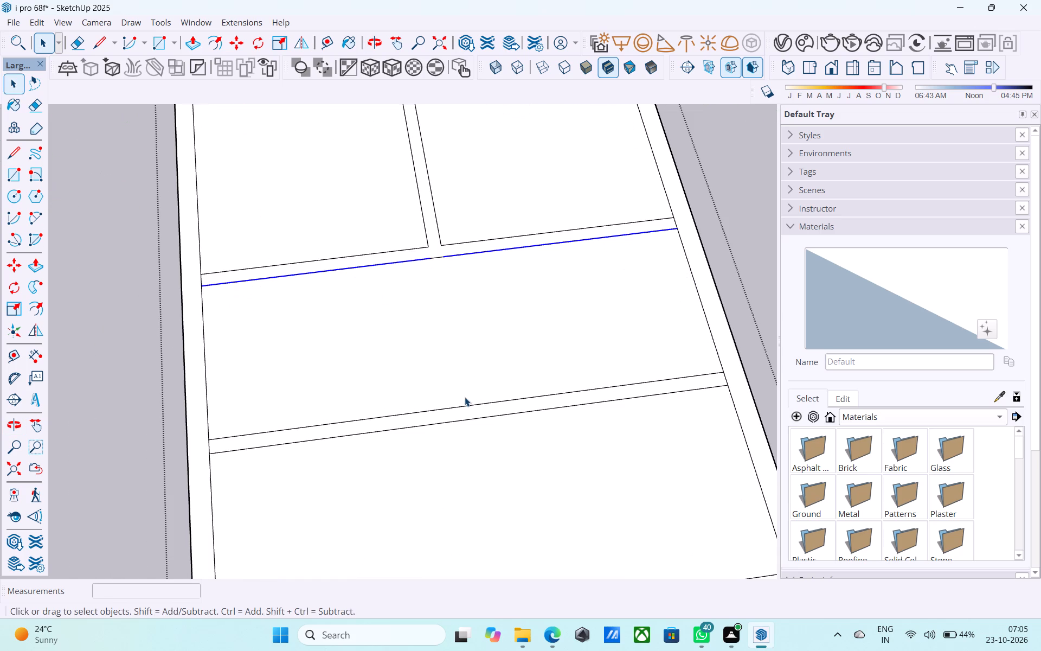
key("l")
left_click(468, 405)
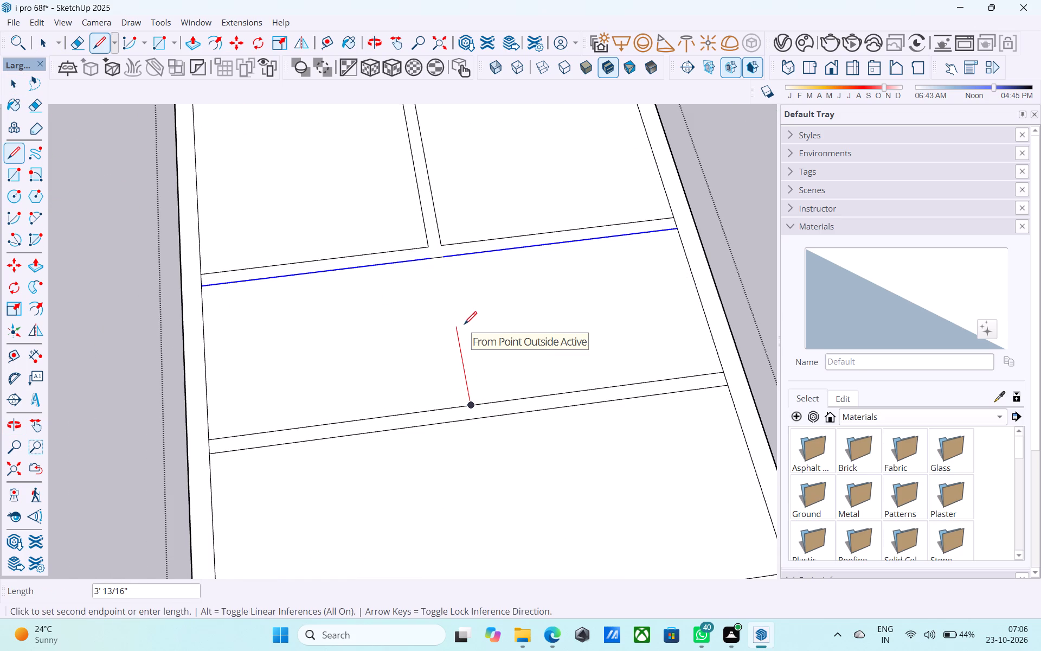
type("4'")
key("Return")
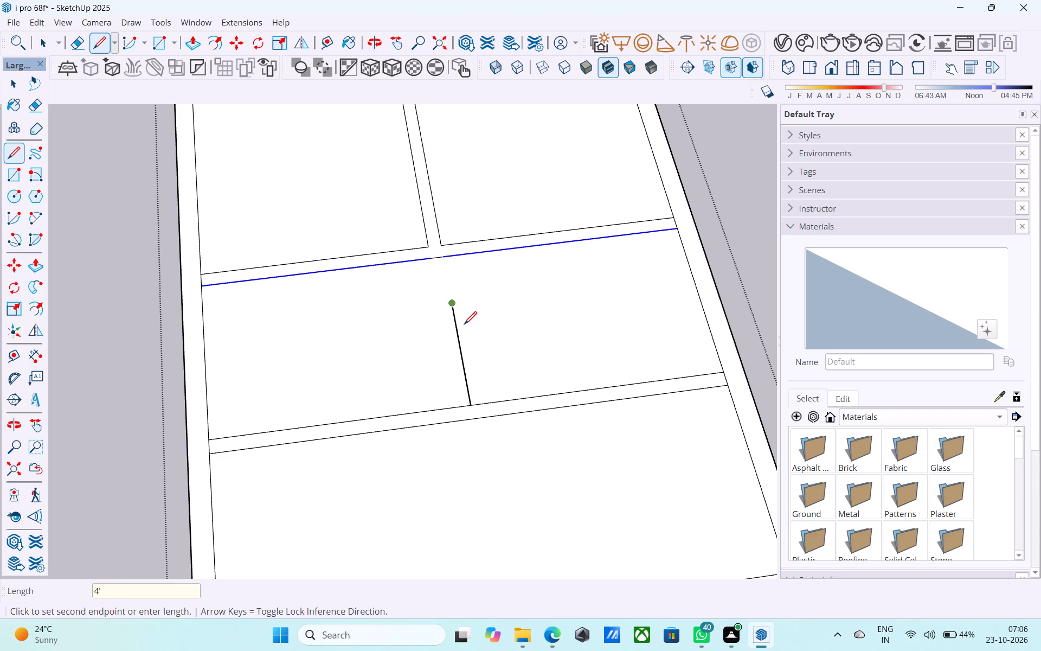
Copy the 4' line 6" toward the red-axis side to give the stub partition its thickness.
key("space")
left_click(458, 342)
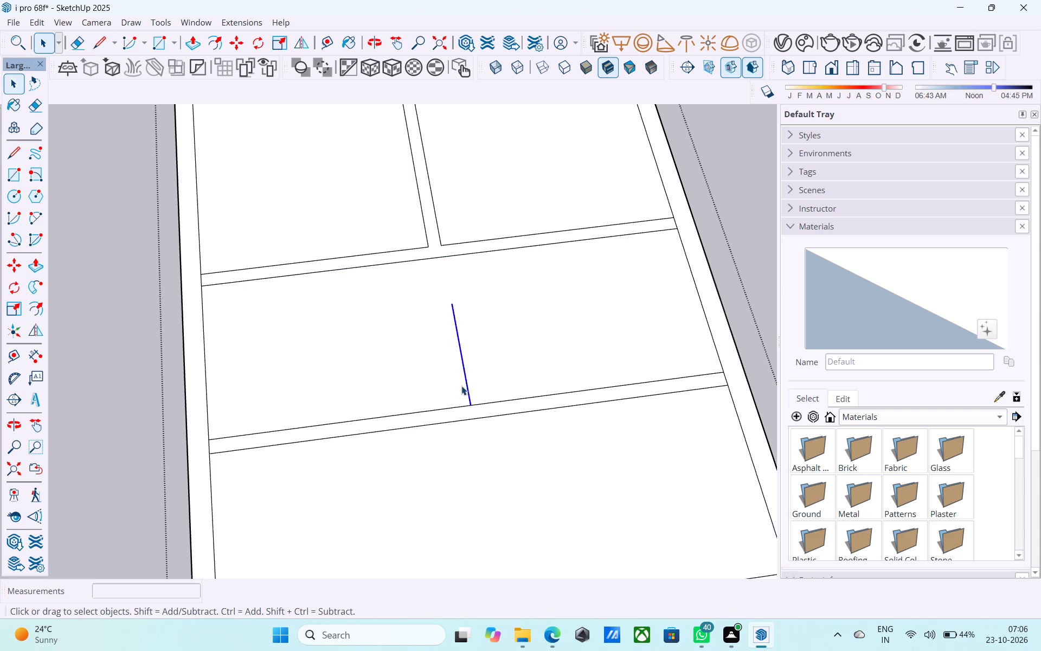
key("m")
left_click(473, 405)
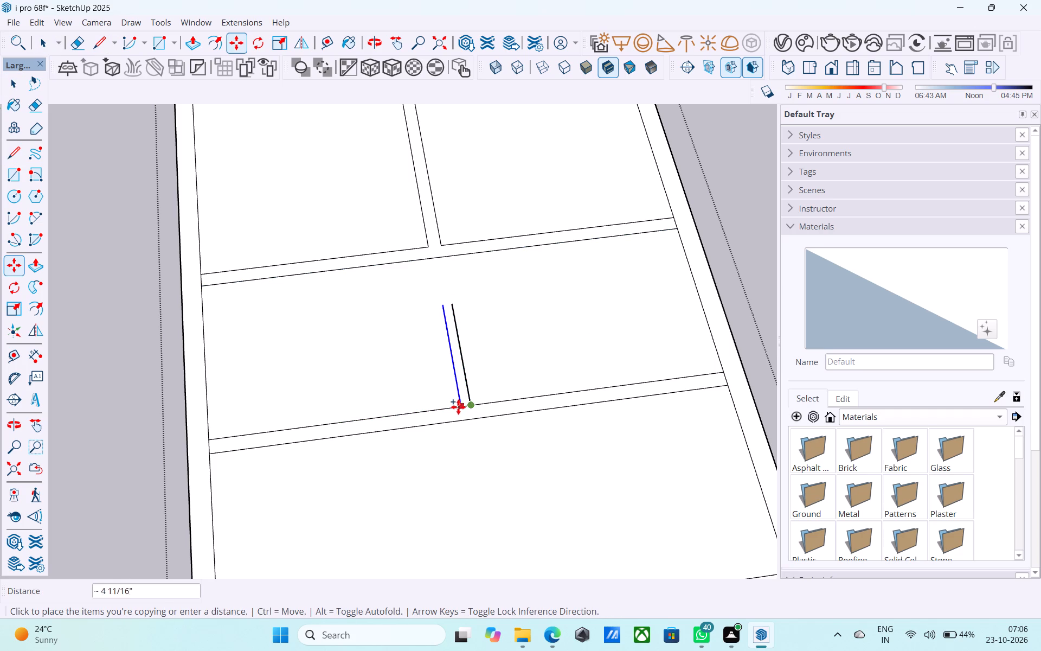
type("6\"")
key("Return")
key("space")
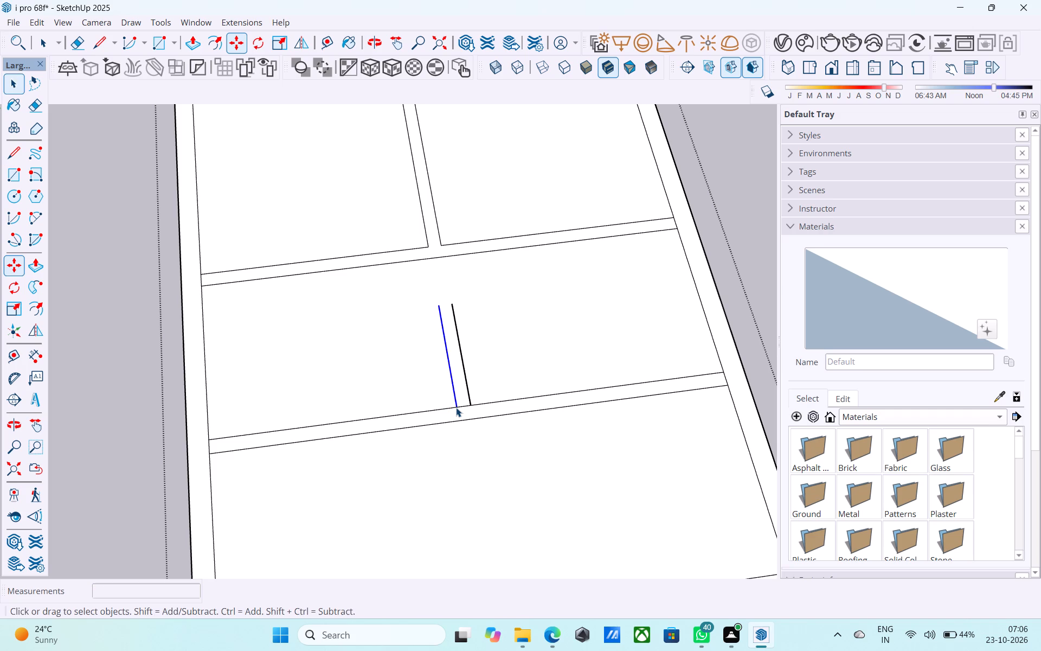
Close the free end of the stub partition with a short line between its two parallel lines.
key("l")
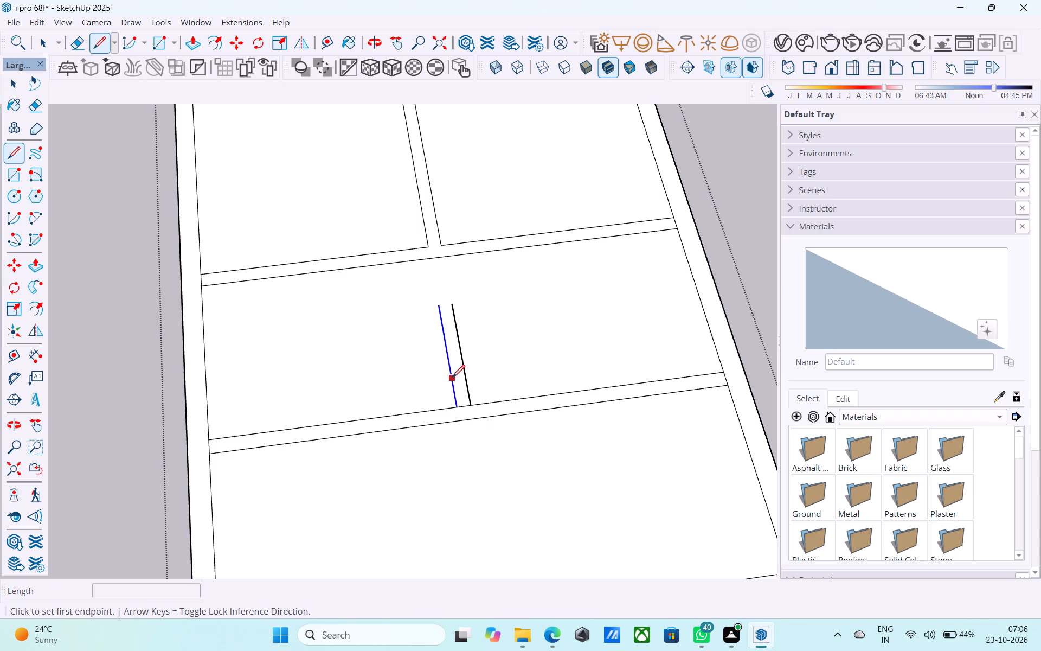
left_click(436, 303)
left_click(452, 302)
key("space")
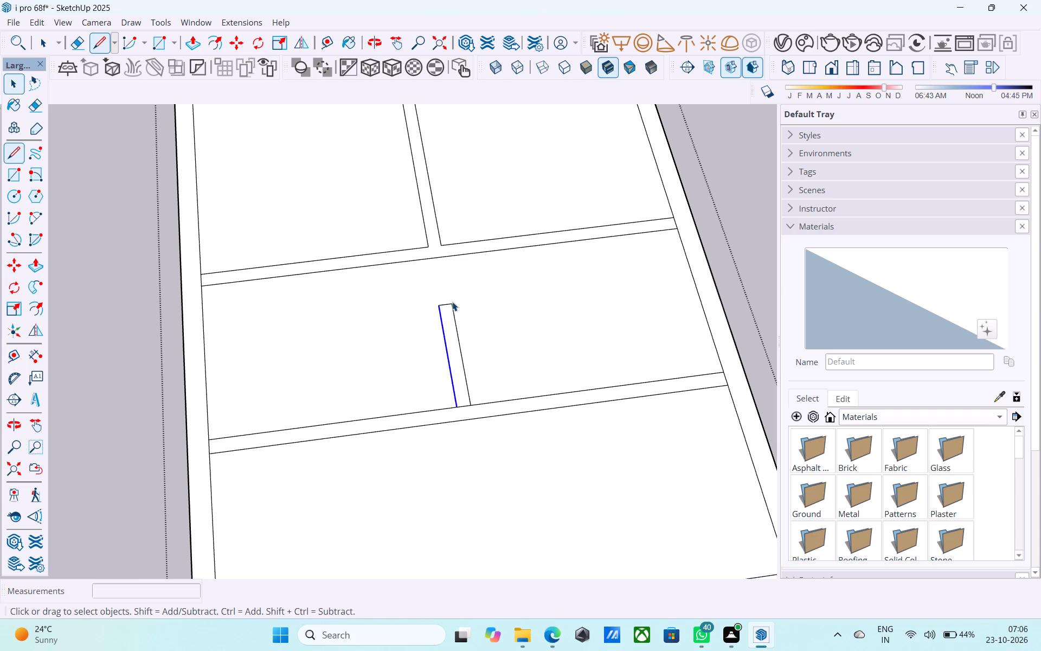
Examine the room layout on the top face, selecting the middle room and the far room beside the green axis.
scroll(455, 329, "down", 5)
middle_click_drag(455, 329, 454, 273)
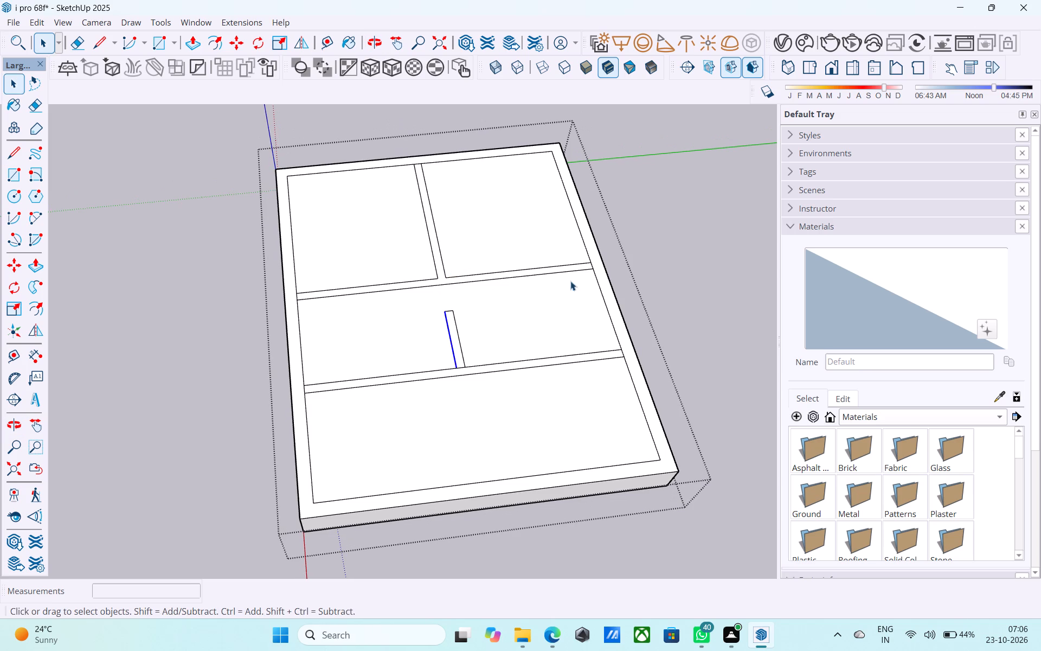
left_click(551, 293)
left_click(483, 227)
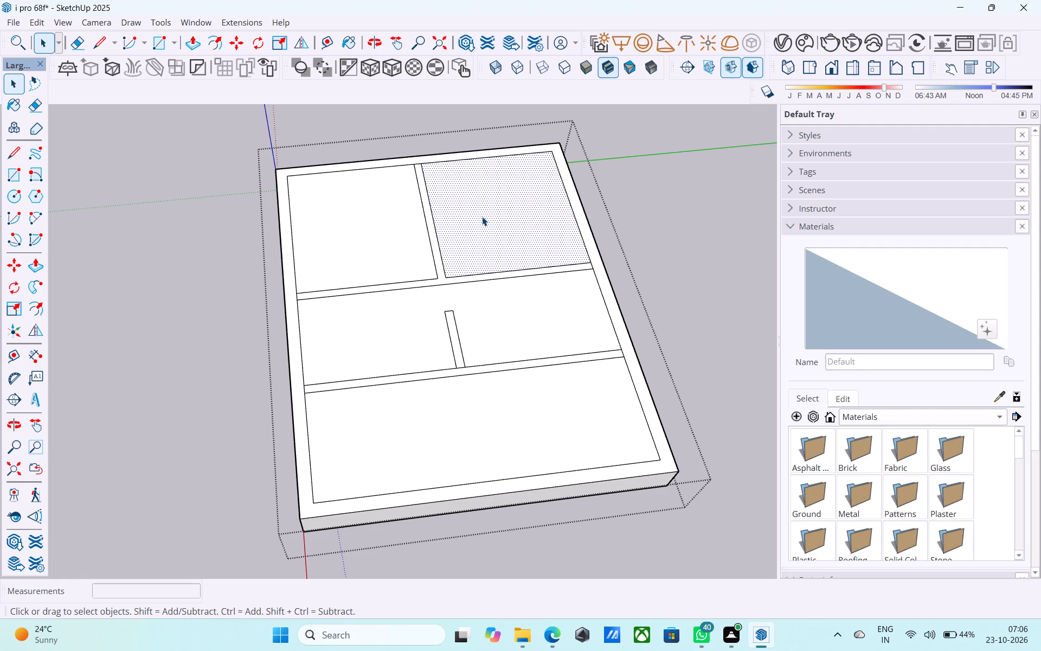
scroll(479, 228, "down", 6)
middle_click_drag(462, 334, 460, 280)
scroll(449, 327, "up", 6)
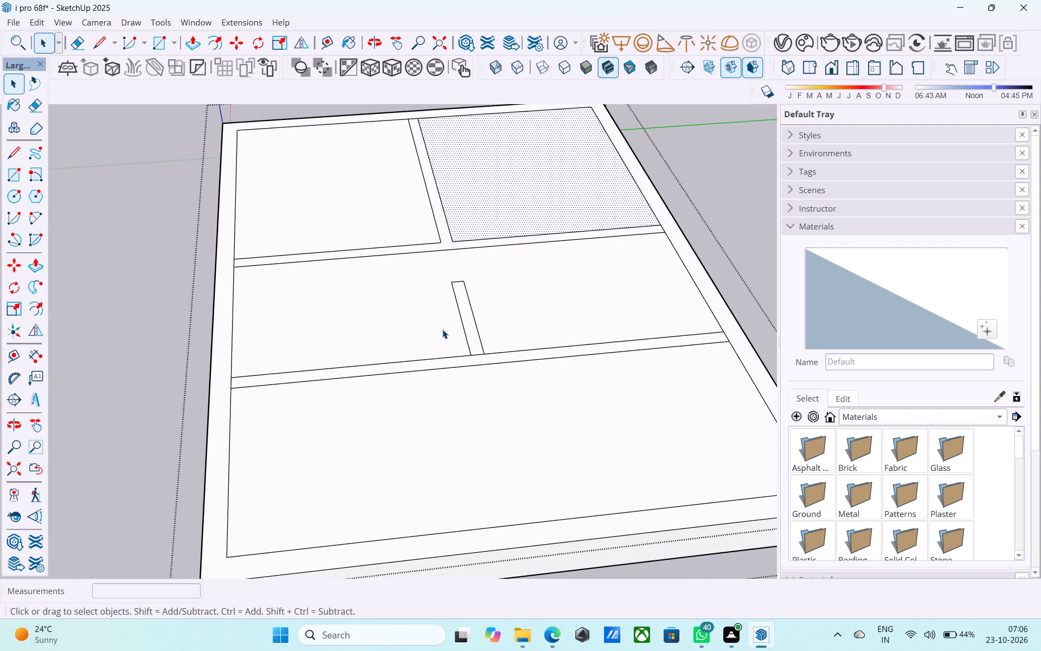
scroll(379, 328, "down", 5)
middle_click_drag(376, 328, 381, 368)
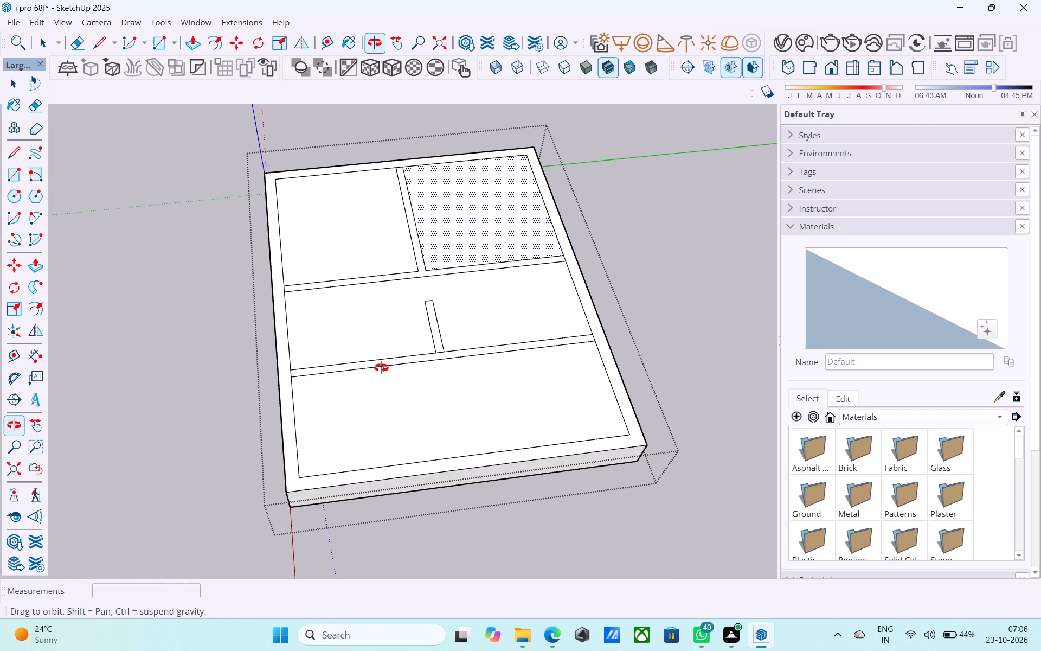
middle_click_drag(381, 368, 381, 368)
Erase the short dividing edges where the first cross partition meets the red-axis-side wall and the stub partition.
scroll(265, 371, "up", 7)
key("e")
scroll(307, 381, "up", 5)
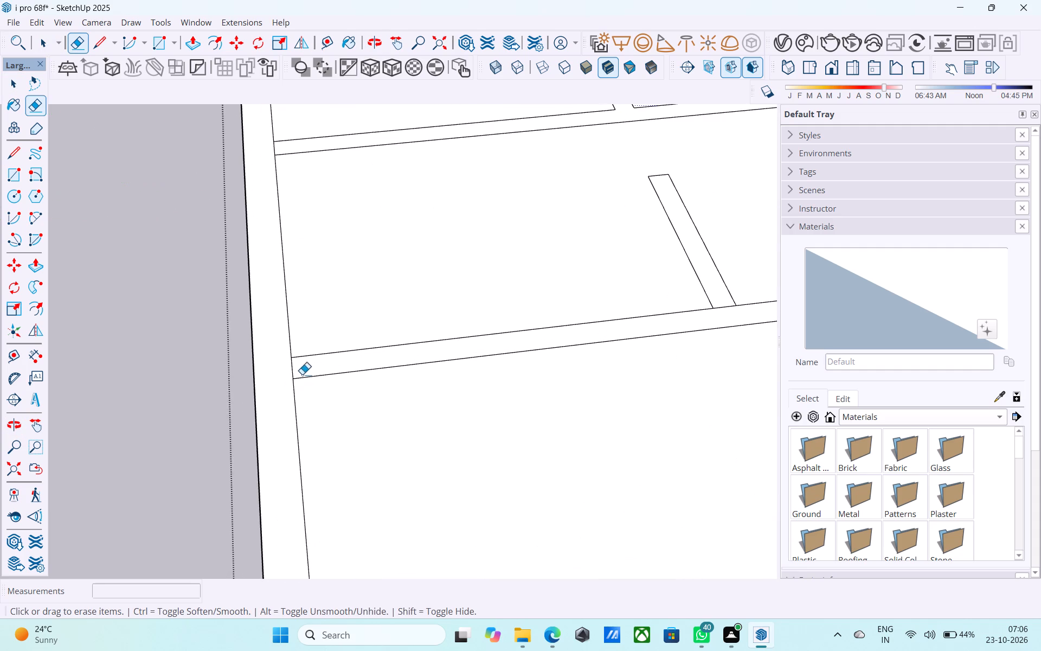
left_click_drag(293, 367, 287, 367)
scroll(272, 372, "down", 7)
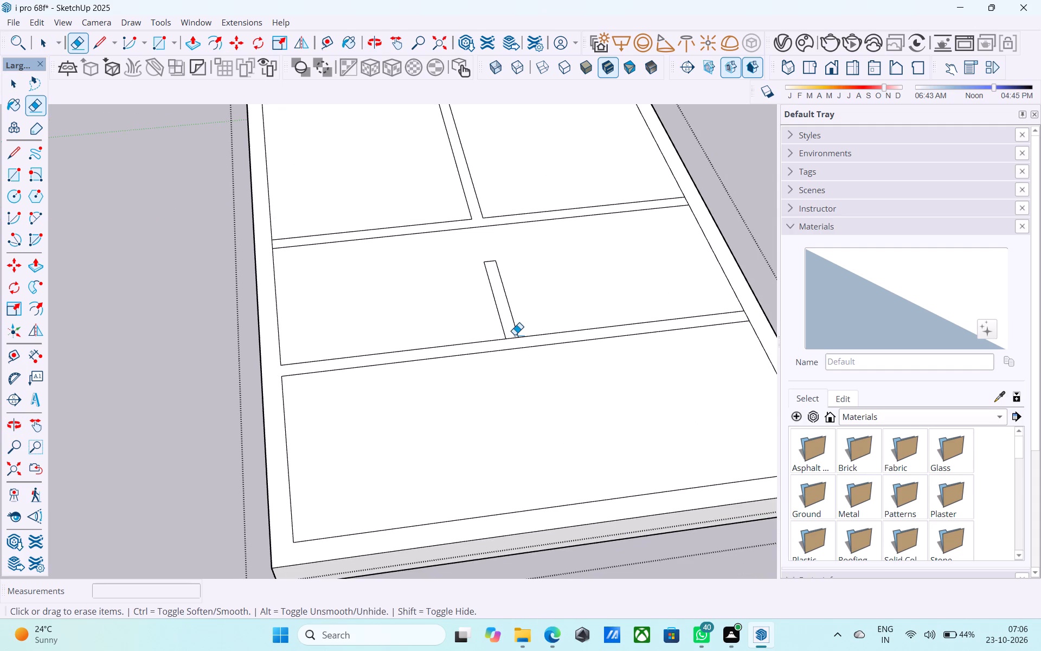
left_click(515, 337)
scroll(326, 384, "down", 6)
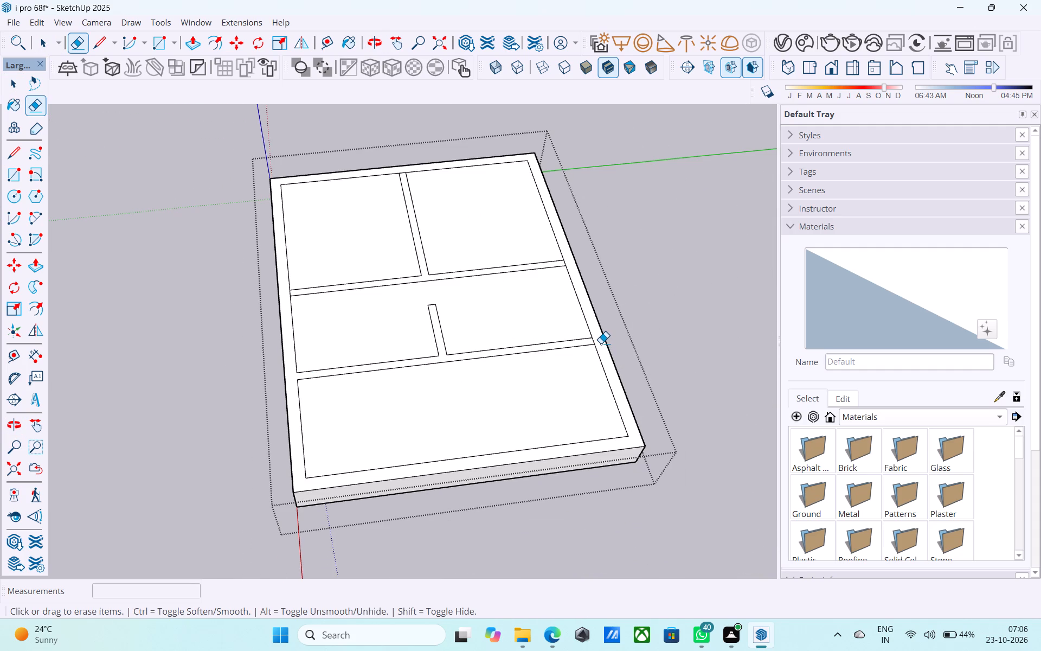
scroll(600, 343, "down", 6)
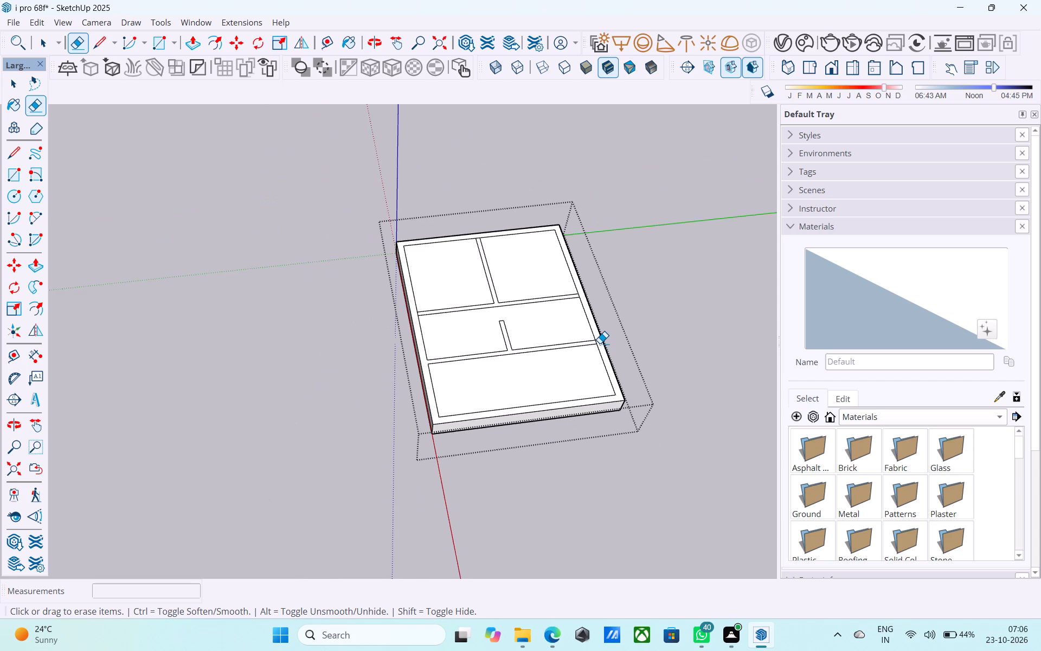
key("space")
Draw a line from the midpoint of the first cross partition's outer edge straight to the inner outline's nearest short edge.
middle_click_drag(600, 343, 586, 347)
scroll(582, 348, "up", 5)
key("l")
left_click(609, 355)
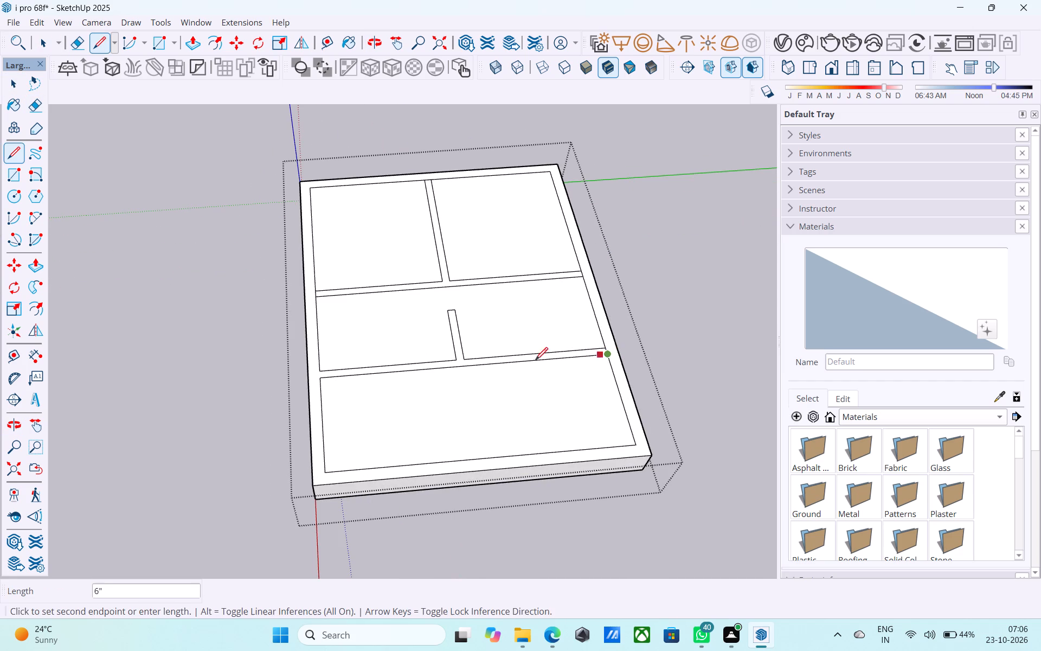
key("l")
left_click(464, 368)
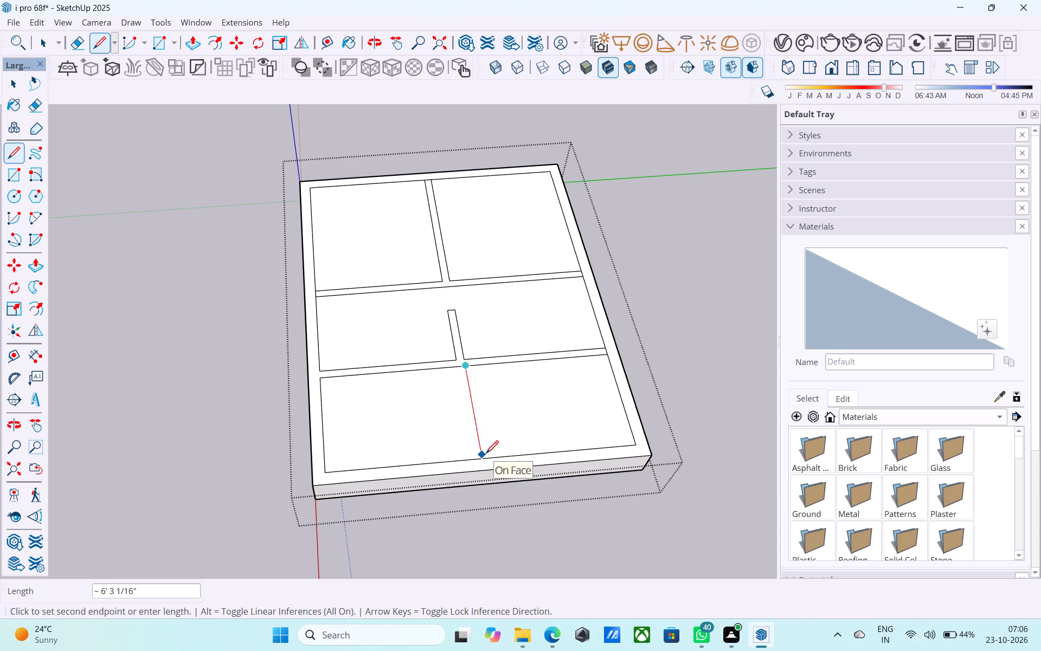
left_click(485, 455)
key("space")
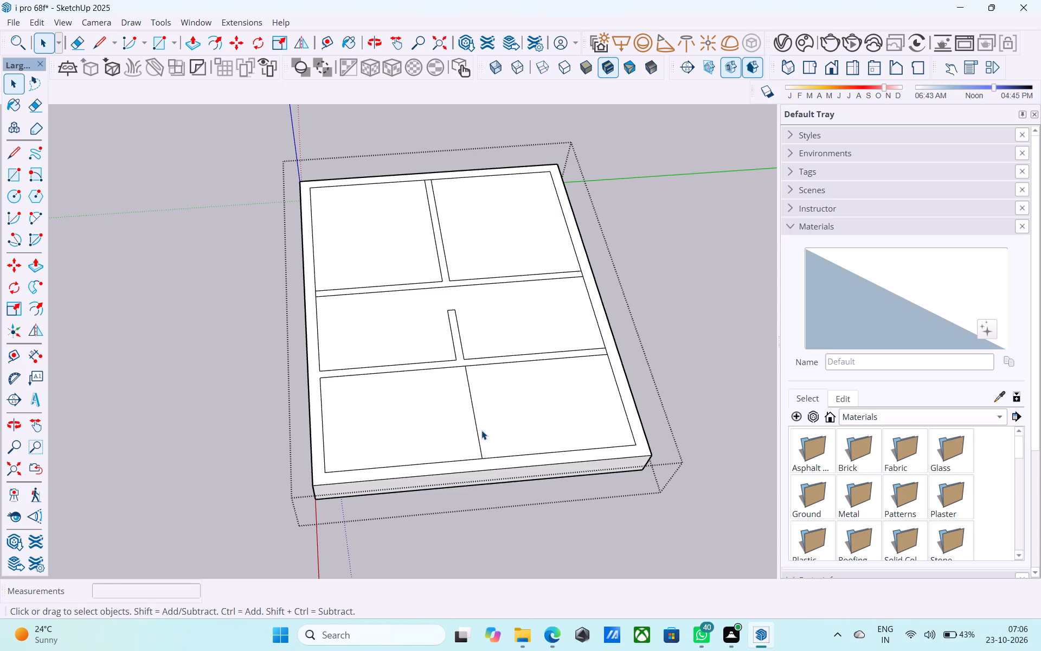
Copy the new dividing line 6" toward the red-axis side to form a partition splitting the end room.
left_click(480, 438)
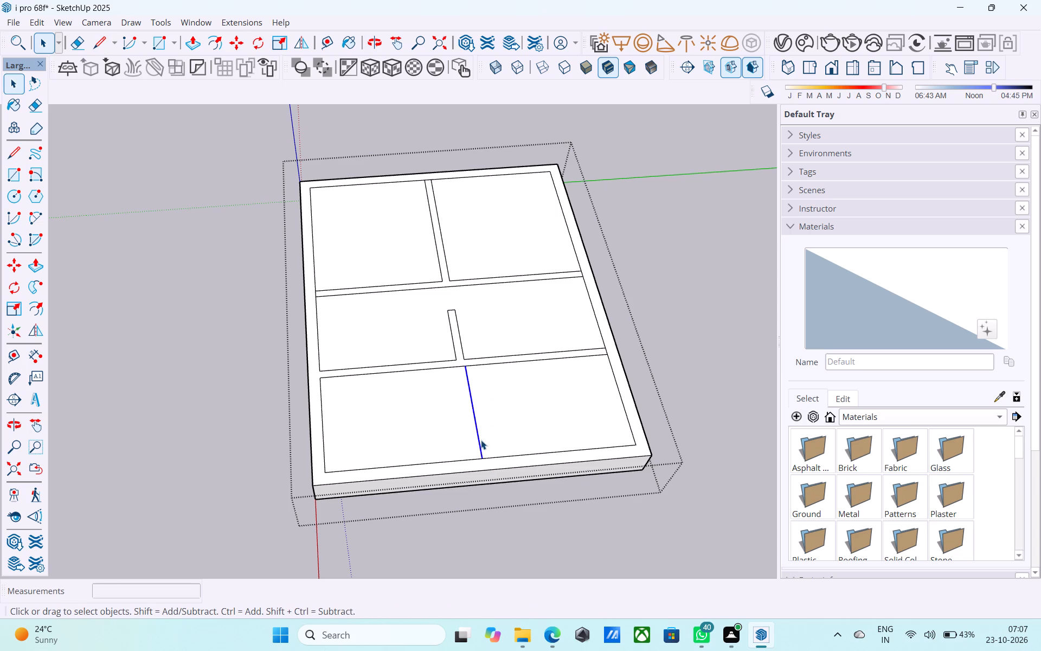
key("m")
left_click(479, 461)
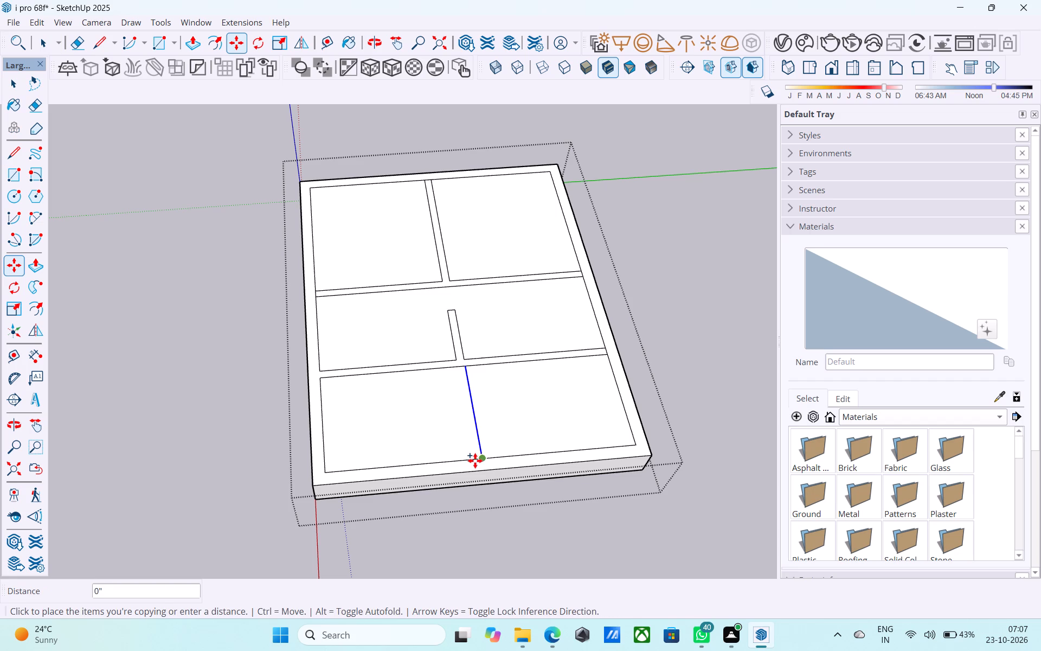
left_click(472, 461)
key("space")
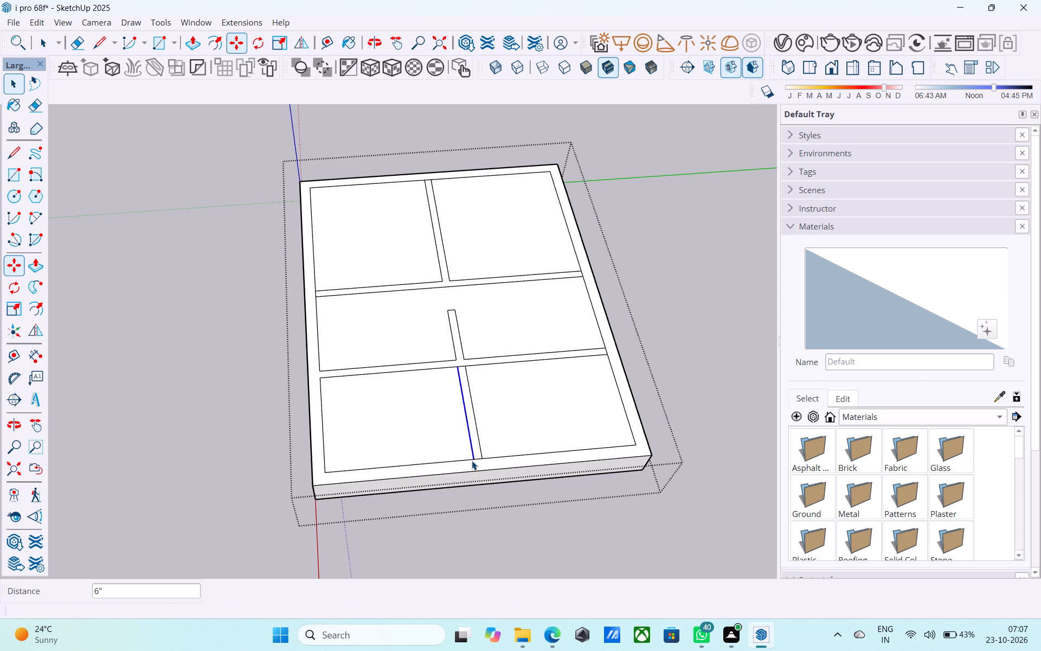
Erase the short edge where the new end-room partition meets the nearest outer wall.
key("e")
left_click(477, 458)
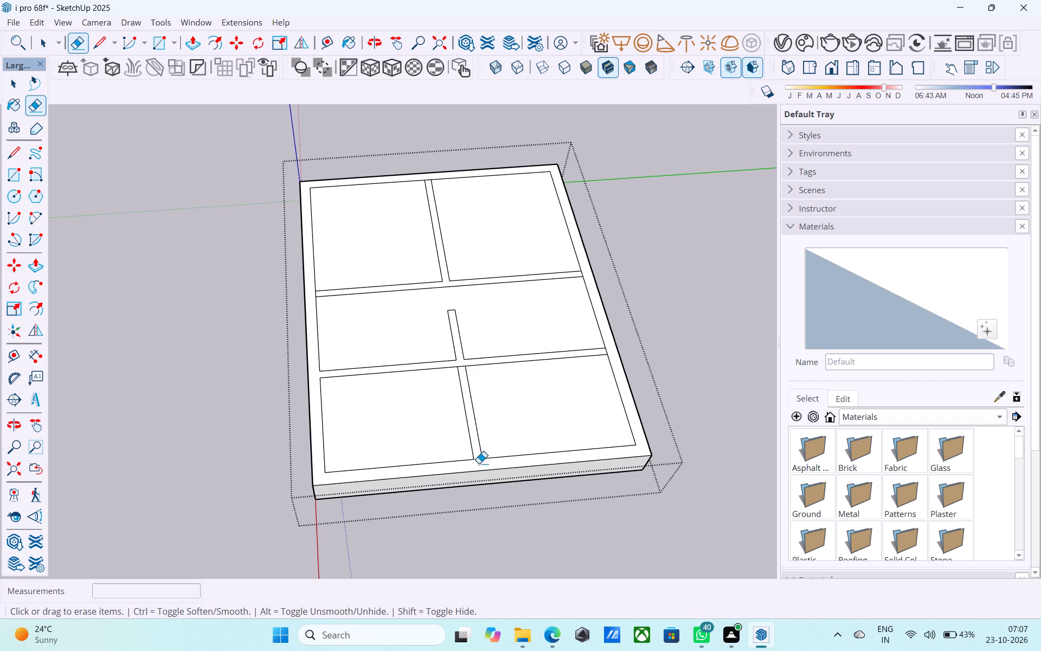
key("space")
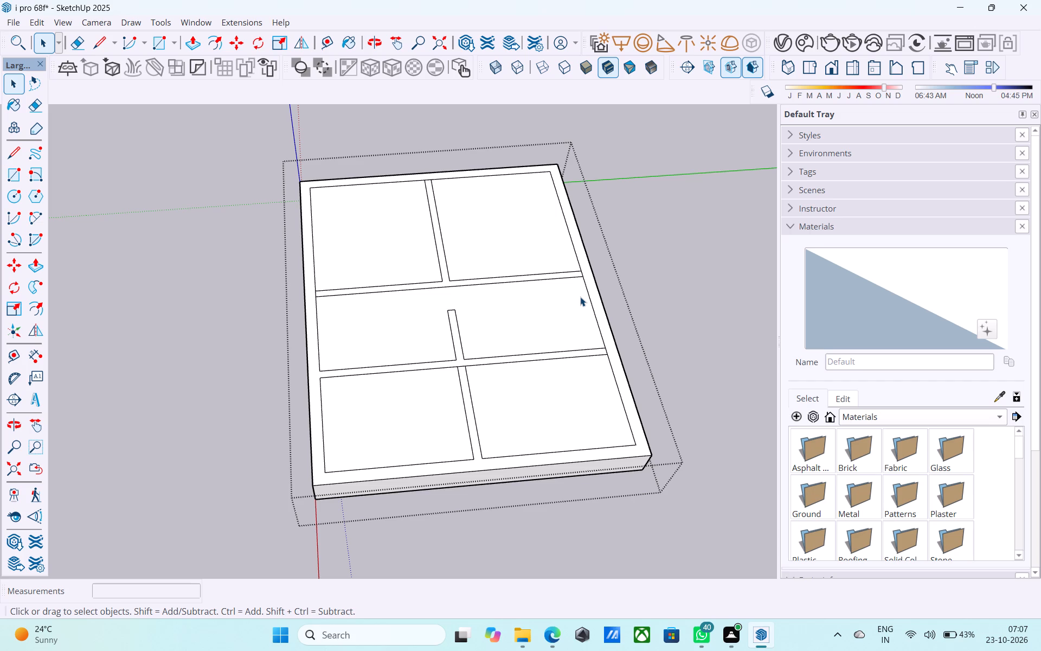
Draw 9" lines across the outer wall band at both ends of the first cross partition's end-room edge.
key("l")
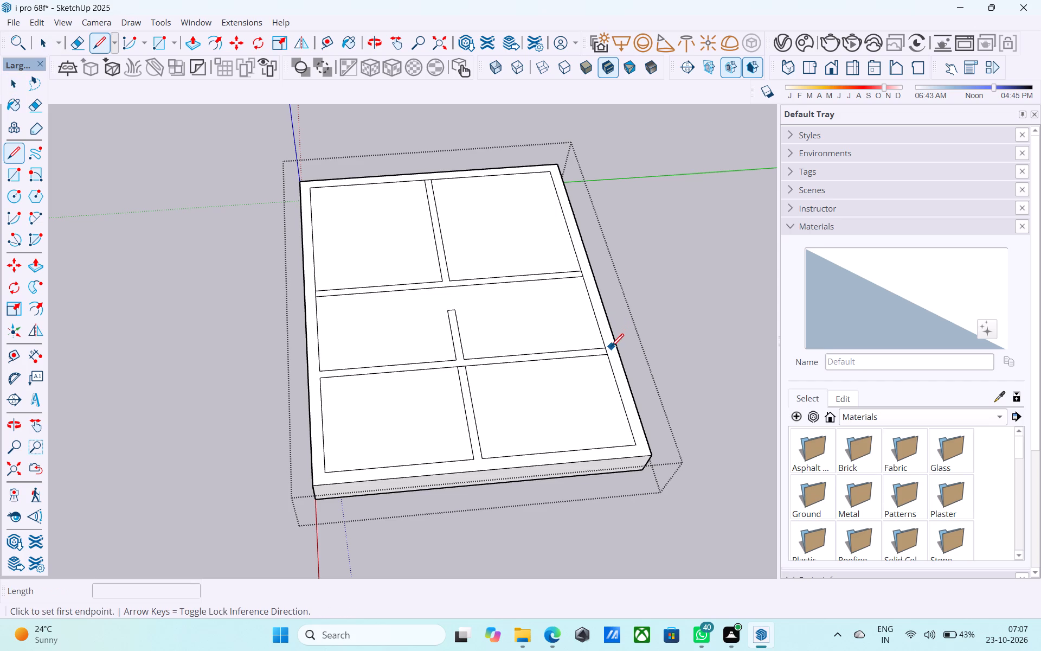
scroll(611, 348, "up", 5)
left_click(606, 358)
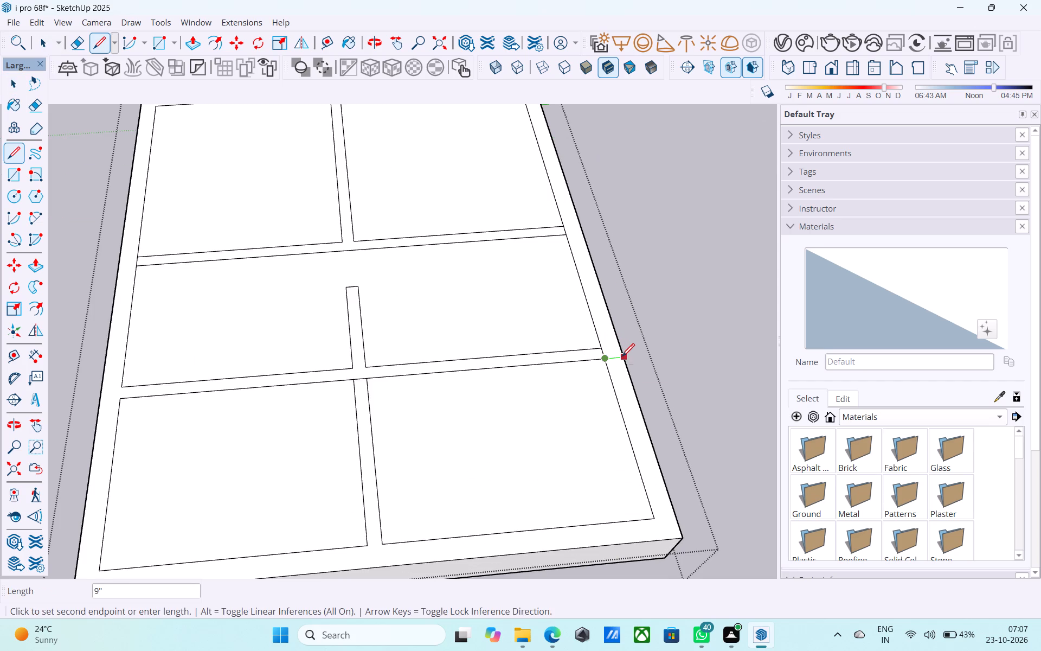
left_click(622, 358)
key("space")
scroll(620, 356, "down", 6)
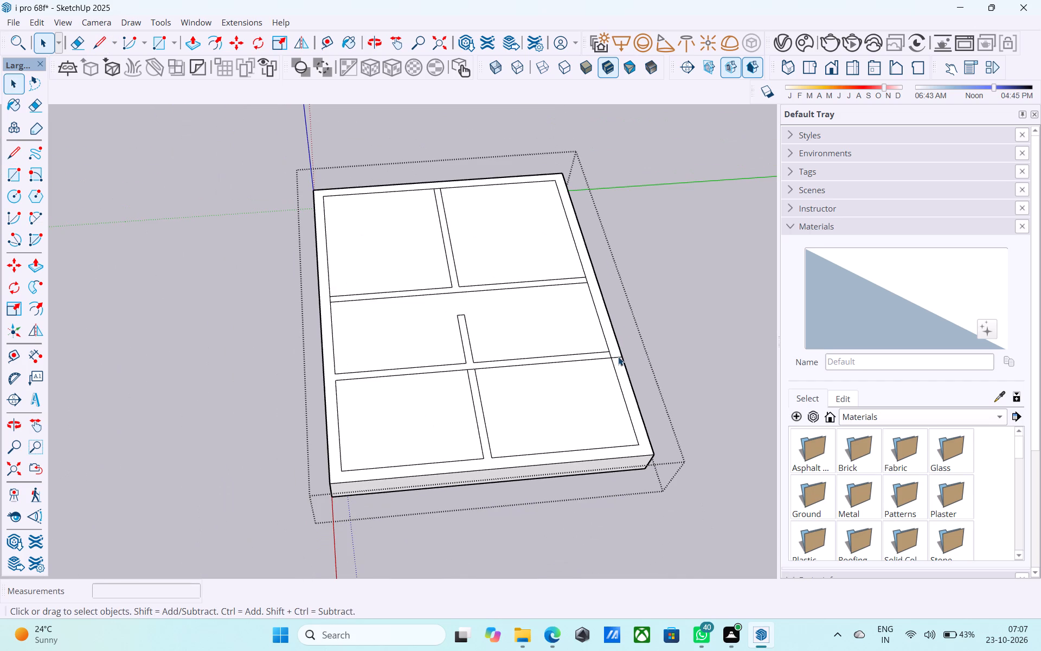
scroll(337, 374, "up", 3)
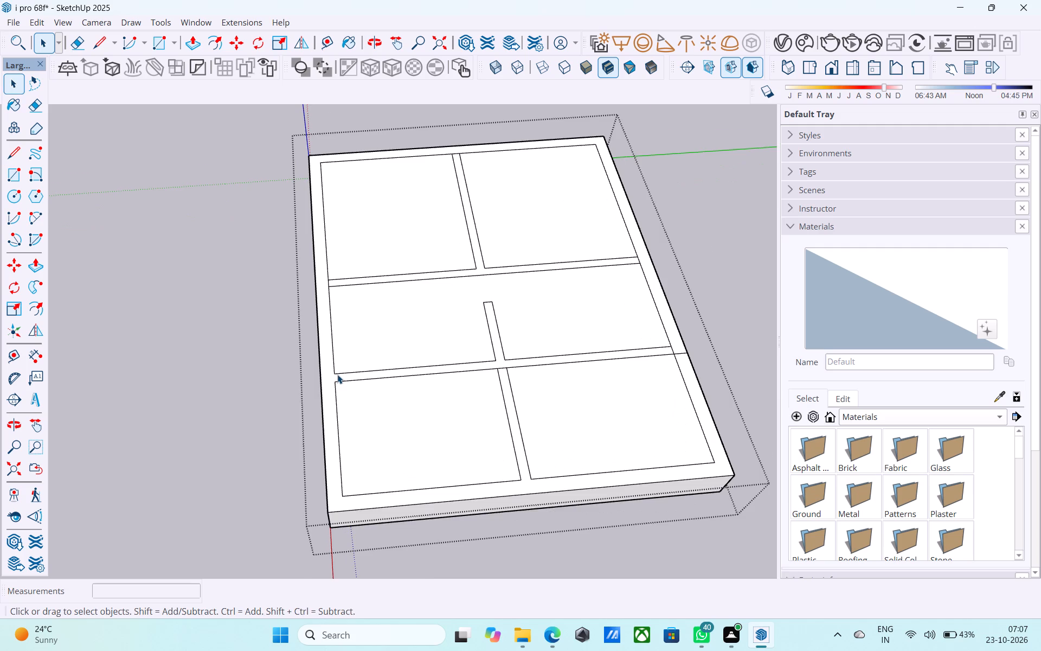
scroll(337, 374, "up", 2)
key("l")
left_click(340, 386)
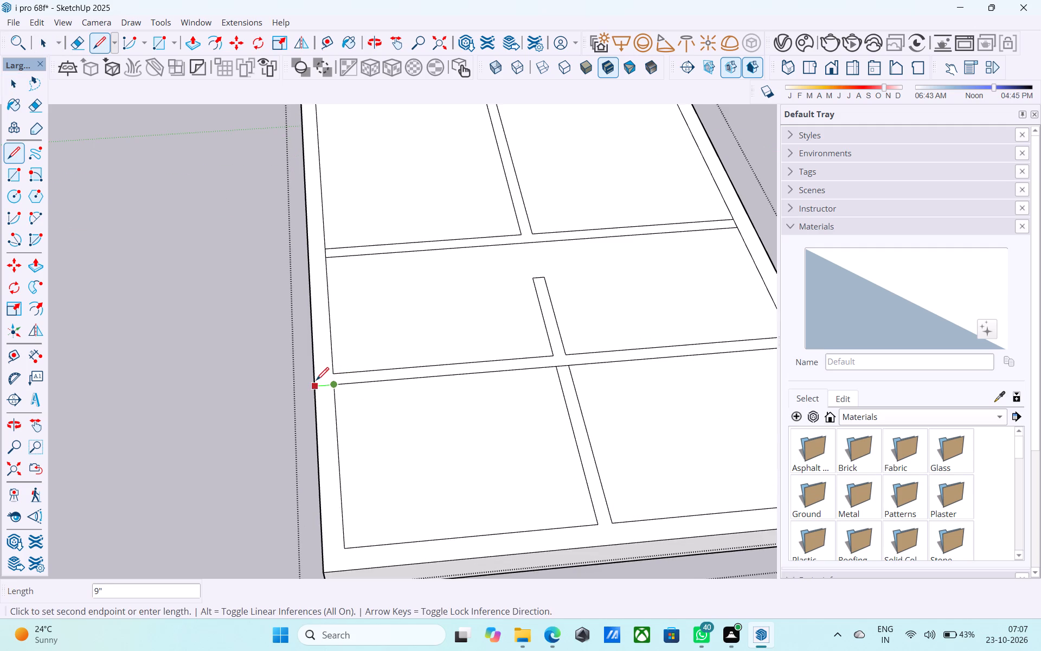
left_click(316, 381)
key("space")
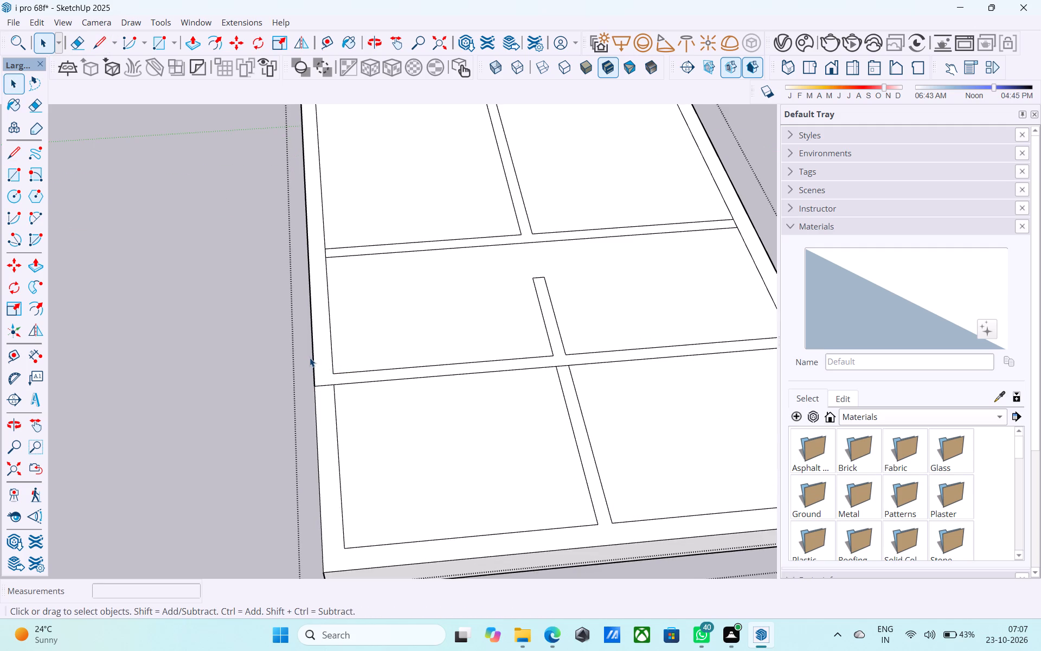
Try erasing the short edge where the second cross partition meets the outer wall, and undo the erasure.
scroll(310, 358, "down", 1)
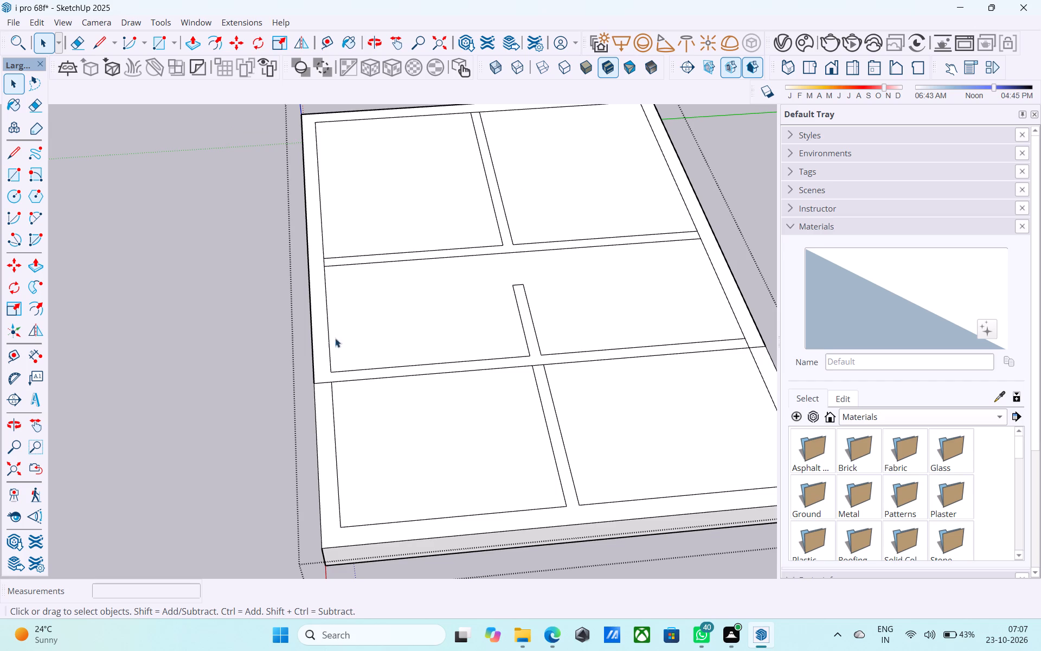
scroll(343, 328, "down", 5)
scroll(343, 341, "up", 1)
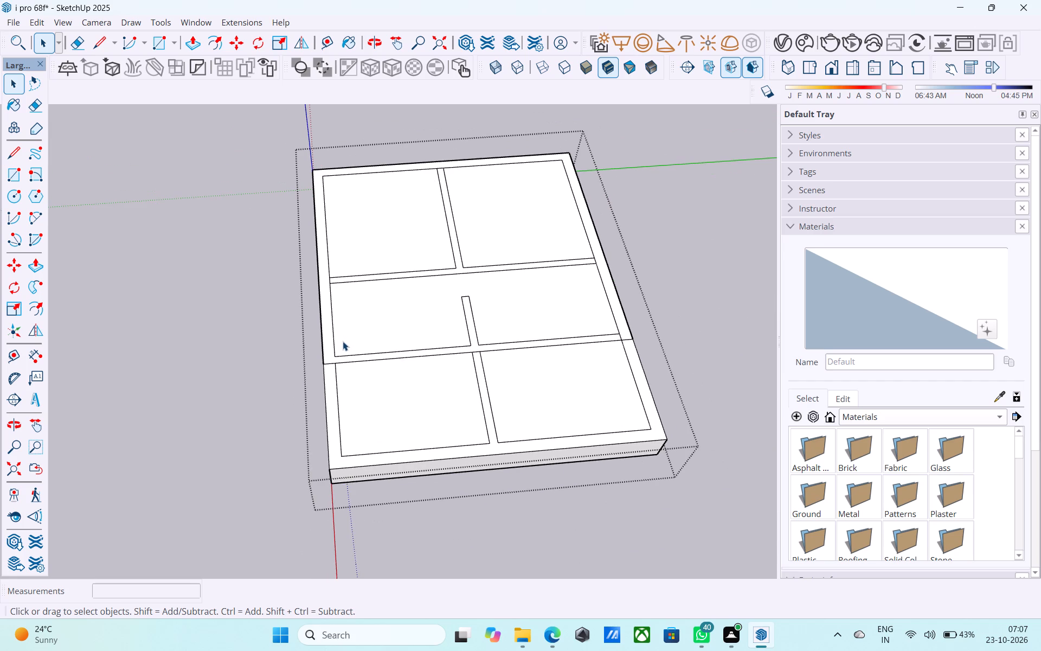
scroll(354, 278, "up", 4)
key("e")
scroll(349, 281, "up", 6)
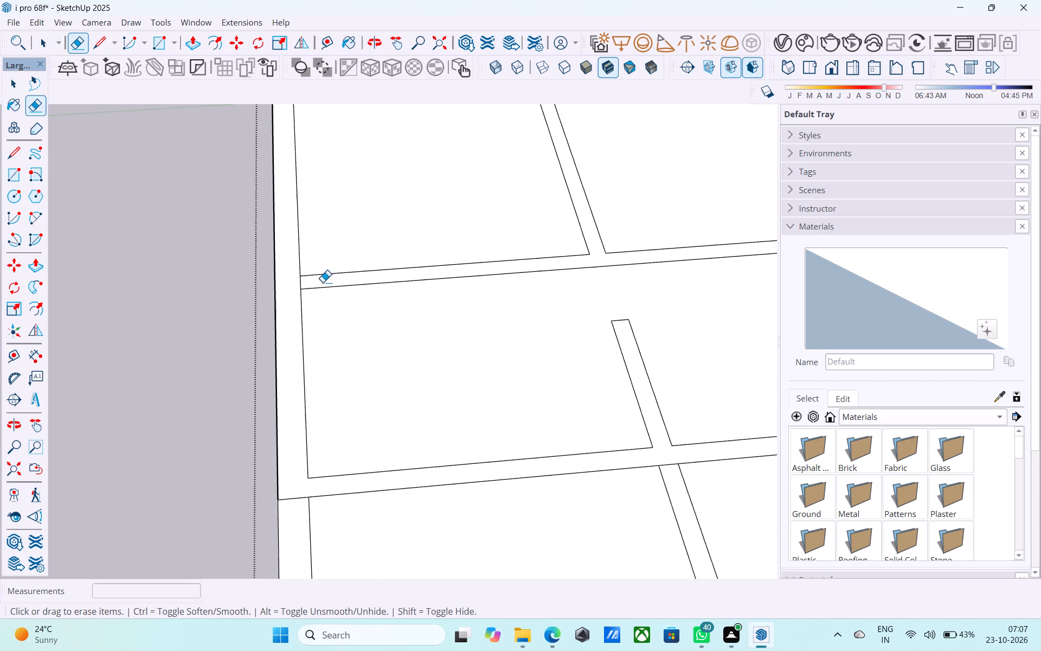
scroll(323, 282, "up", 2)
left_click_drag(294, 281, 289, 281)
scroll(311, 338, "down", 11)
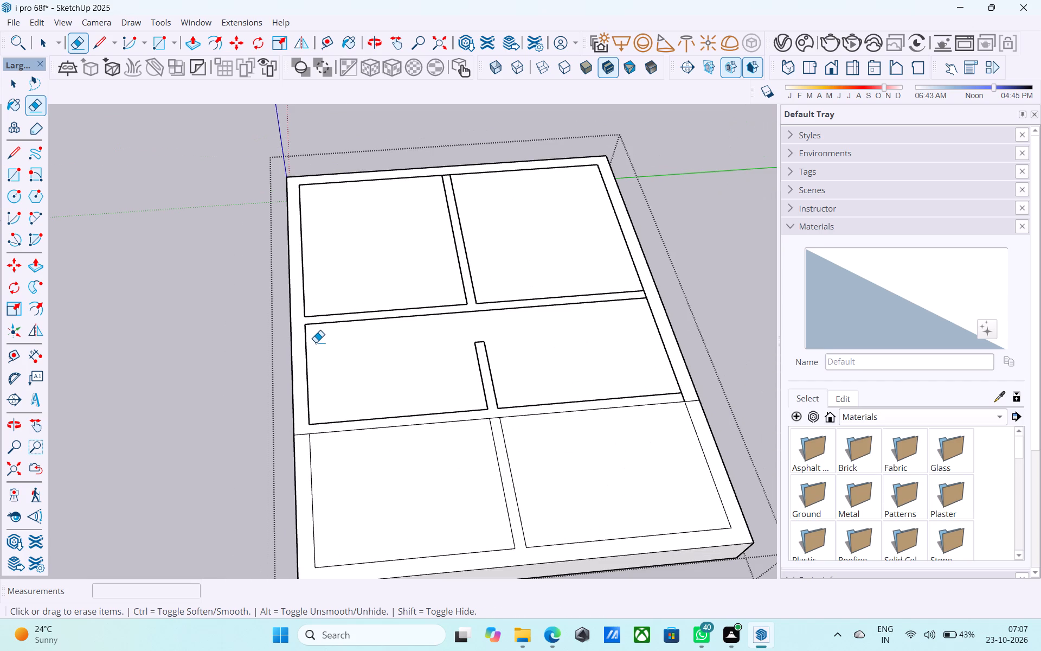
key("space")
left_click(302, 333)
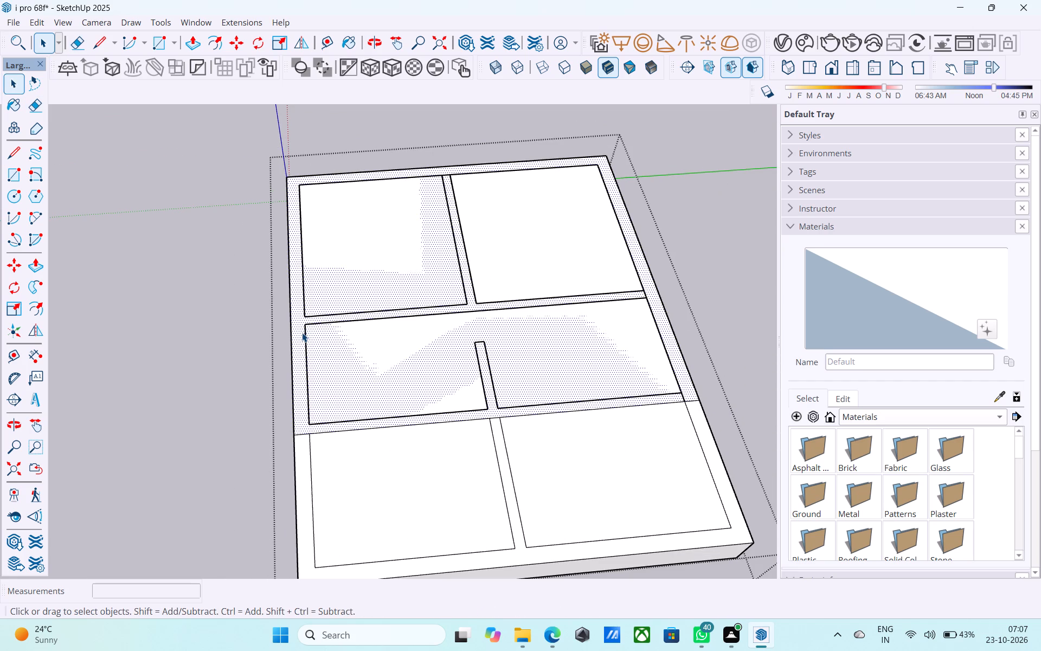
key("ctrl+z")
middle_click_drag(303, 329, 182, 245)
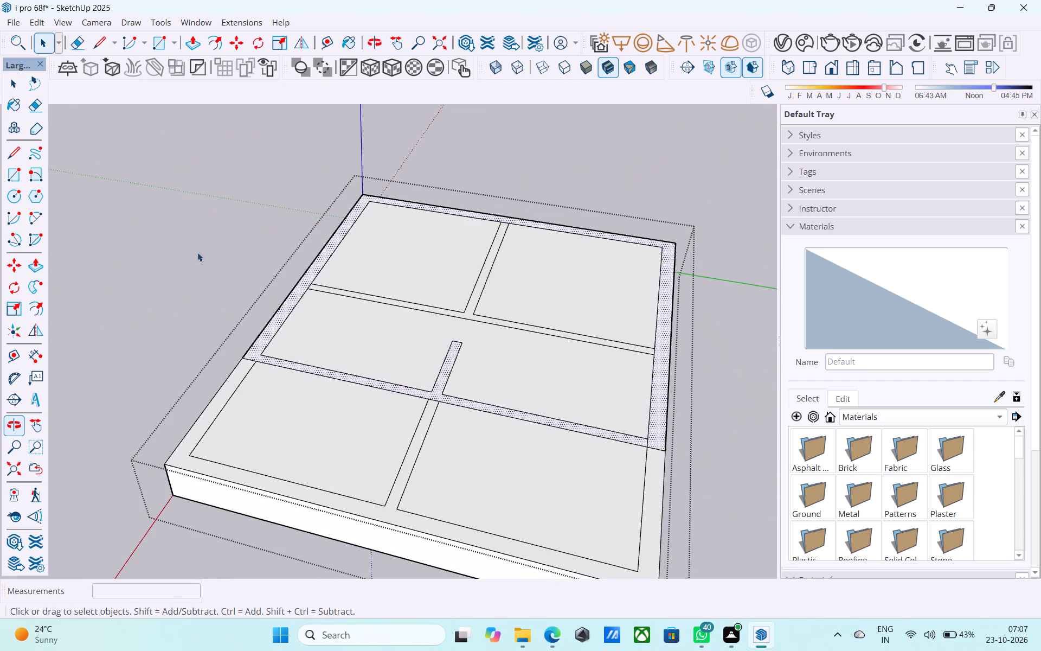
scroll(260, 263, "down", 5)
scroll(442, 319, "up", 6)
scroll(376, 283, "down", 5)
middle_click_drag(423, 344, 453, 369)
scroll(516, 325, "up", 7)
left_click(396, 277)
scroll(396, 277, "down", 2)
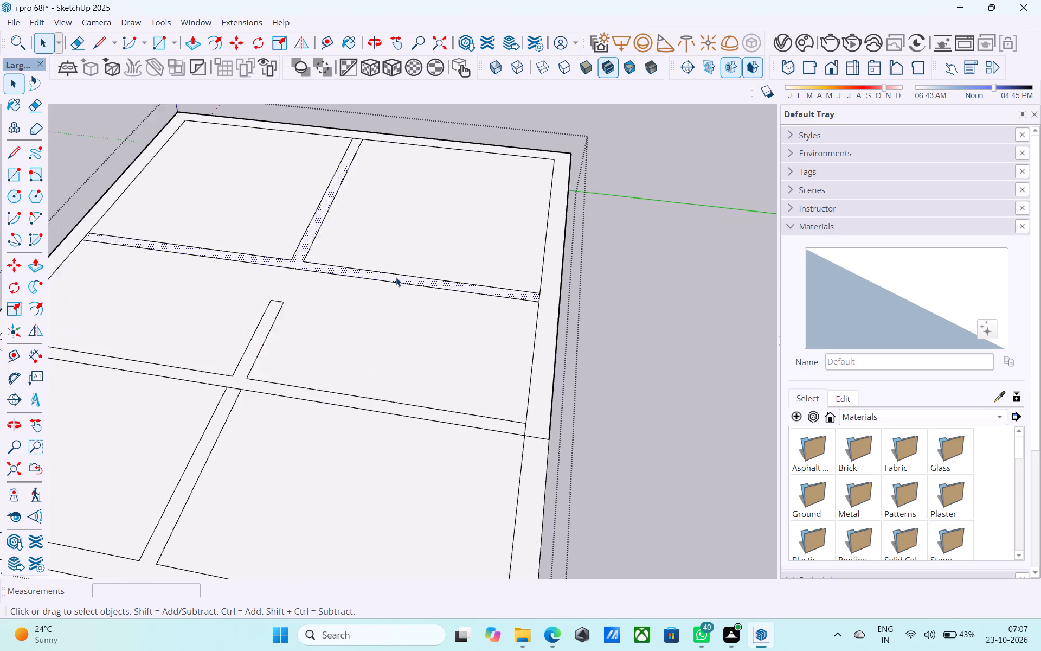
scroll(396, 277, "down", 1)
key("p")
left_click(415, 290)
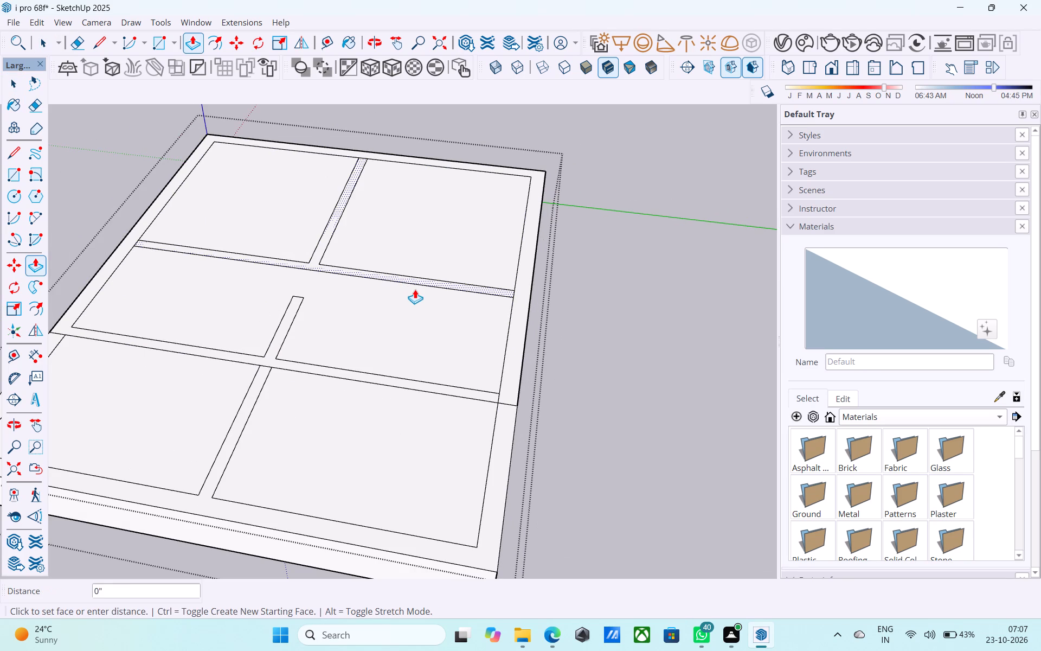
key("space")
Push/Pull the wall face around the middle and far rooms, including the first cross partition and stub, up 10'.
left_click(520, 324)
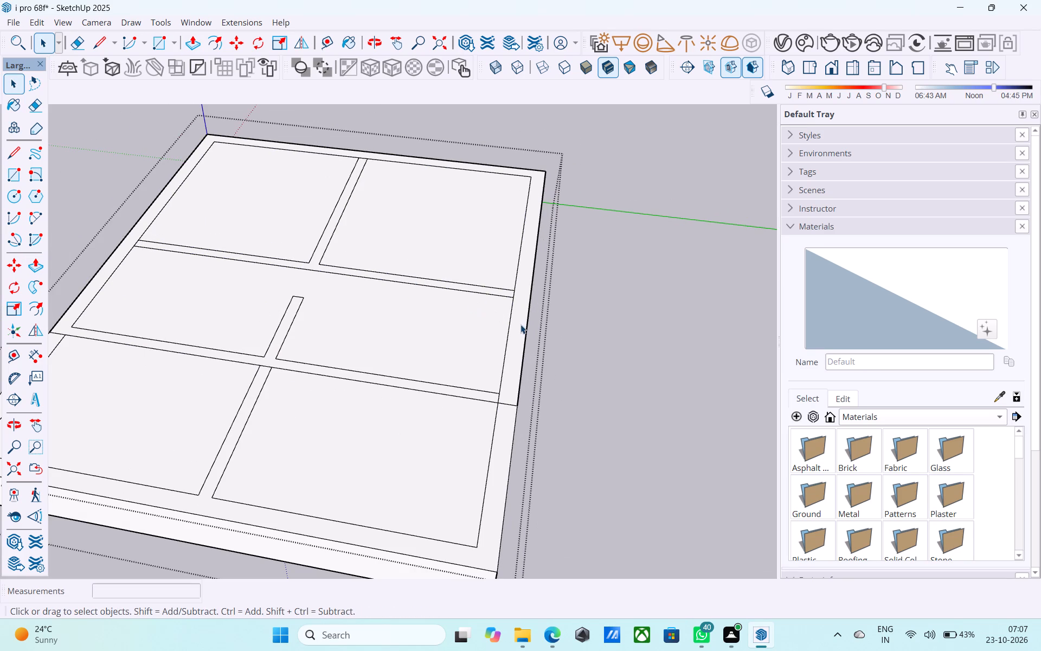
key("p")
left_click(510, 362)
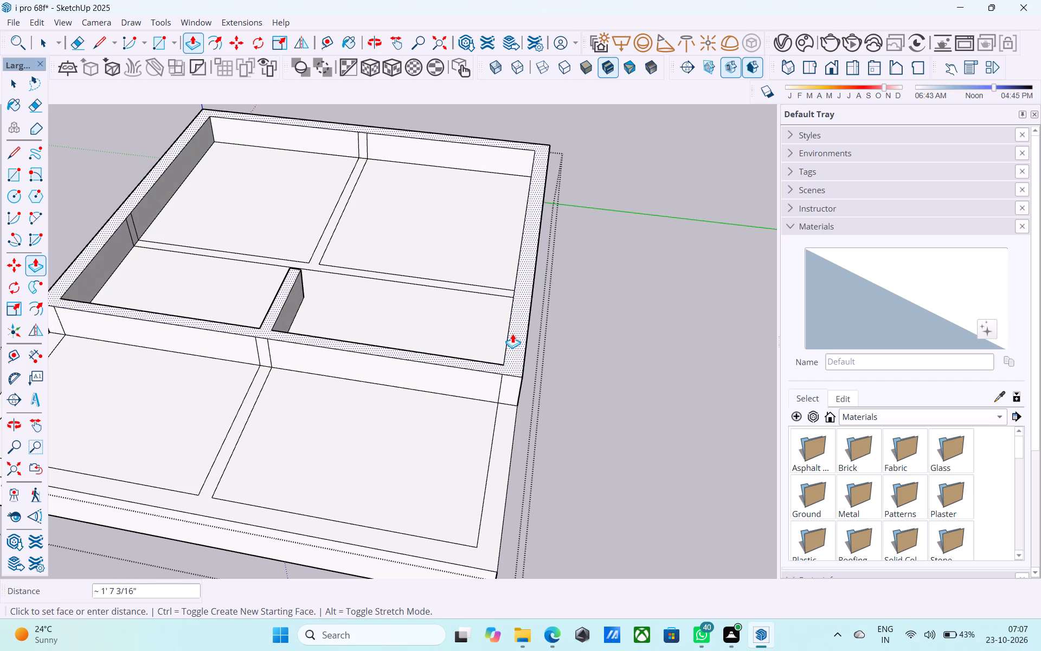
type("10'")
key("Return")
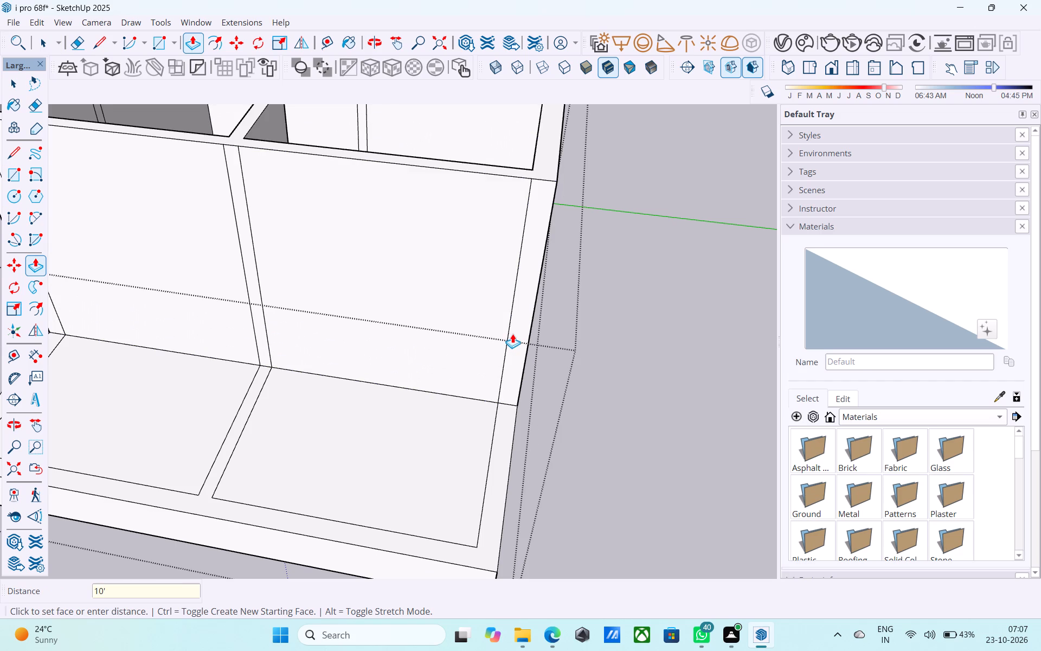
Push/Pull the second cross partition and the divider between the far rooms up by the same 10'.
key("space")
scroll(512, 334, "down", 10)
middle_click_drag(439, 449, 457, 553)
scroll(377, 240, "up", 6)
middle_click_drag(427, 344, 394, 397)
scroll(394, 397, "up", 3)
left_click(404, 393)
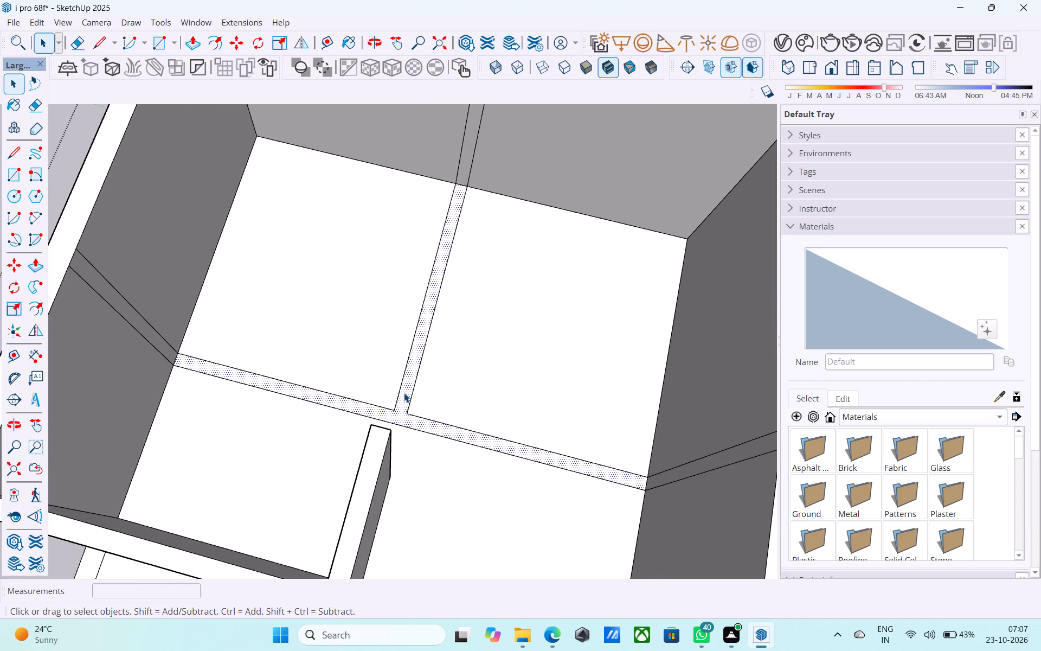
key("p")
double_click(404, 392)
Draw a 9" line from the end-room partition's inner corner across the outer wall band to the base's front edge.
scroll(405, 388, "down", 8)
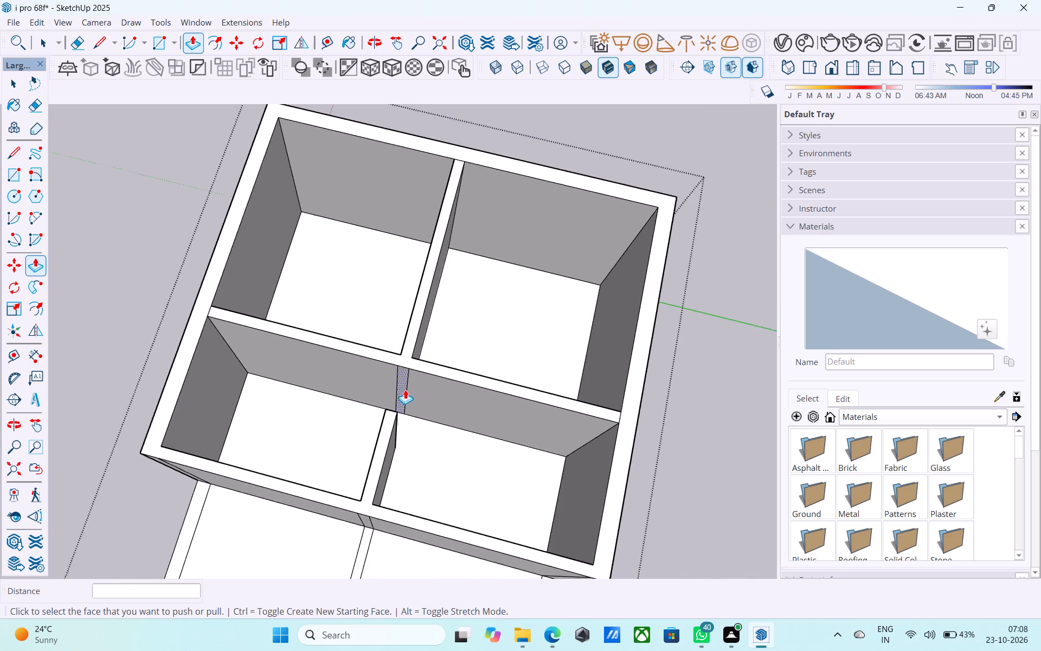
scroll(405, 390, "down", 2)
middle_click_drag(400, 404, 483, 235)
middle_click_drag(402, 353, 427, 238)
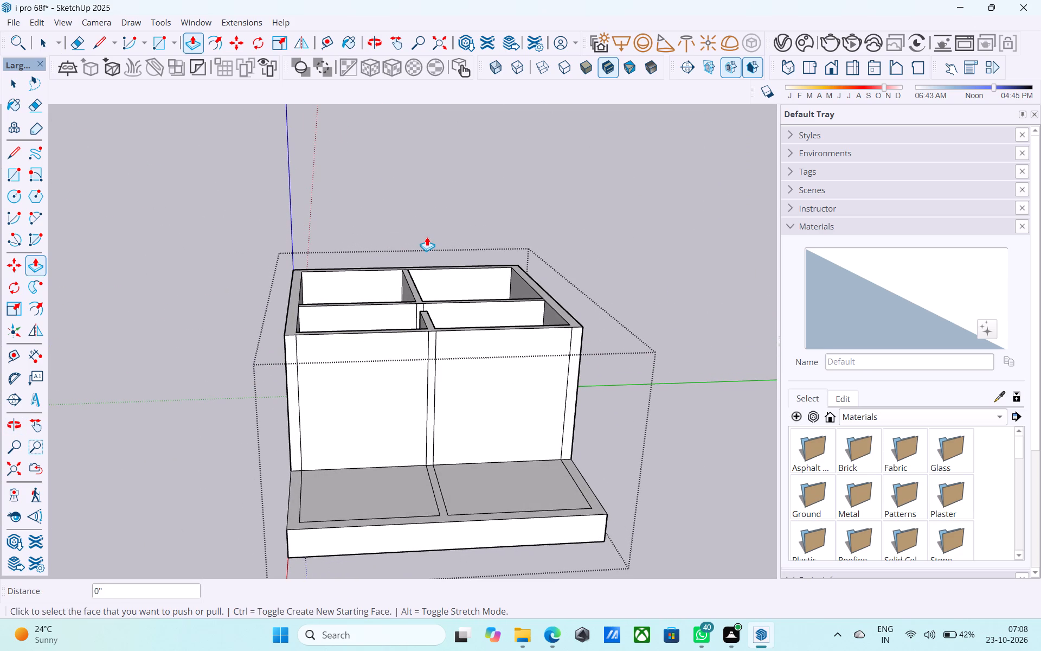
middle_click_drag(427, 237, 432, 239)
middle_click_drag(438, 288, 424, 292)
scroll(438, 288, "up", 1)
scroll(434, 294, "down", 2)
scroll(434, 294, "up", 1)
scroll(434, 294, "down", 2)
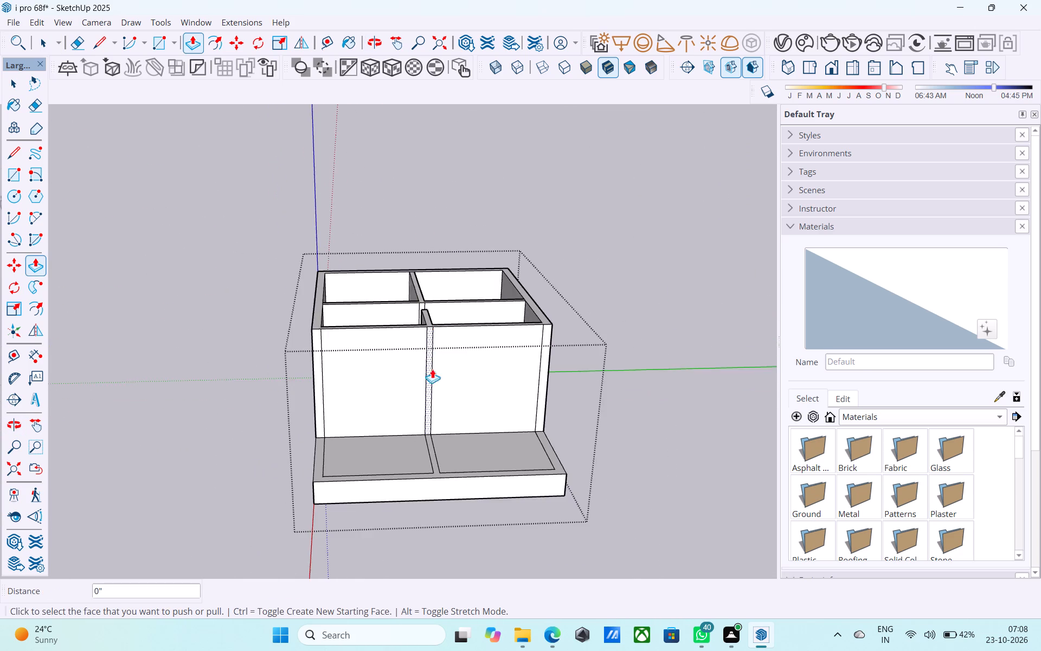
scroll(443, 410, "down", 3)
middle_click_drag(423, 521, 417, 593)
scroll(417, 545, "up", 5)
scroll(397, 495, "down", 7)
scroll(412, 524, "up", 6)
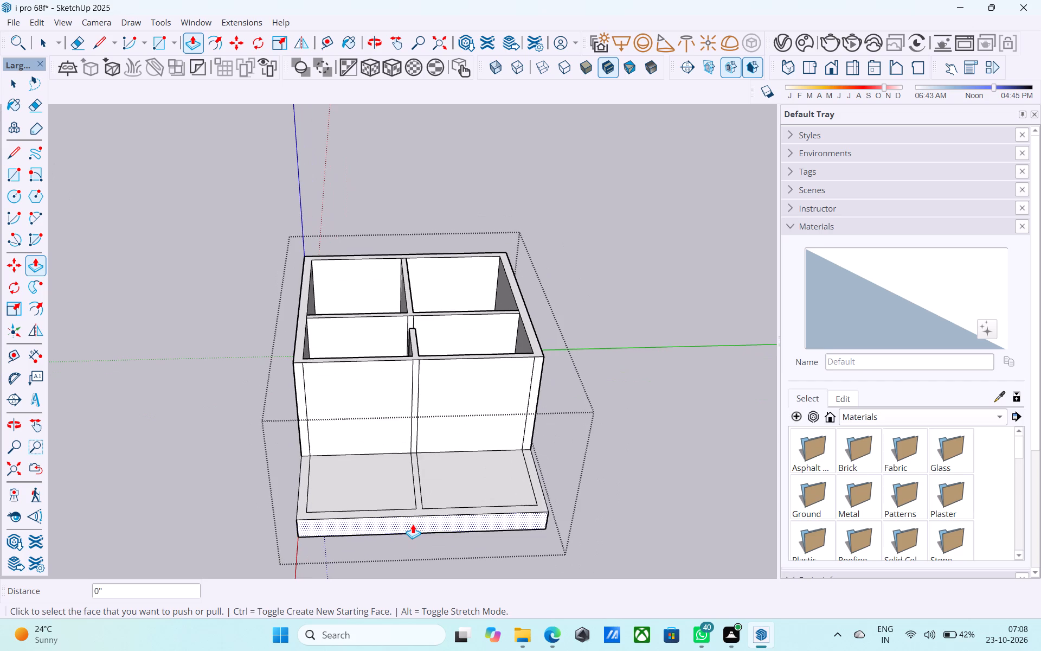
key("l")
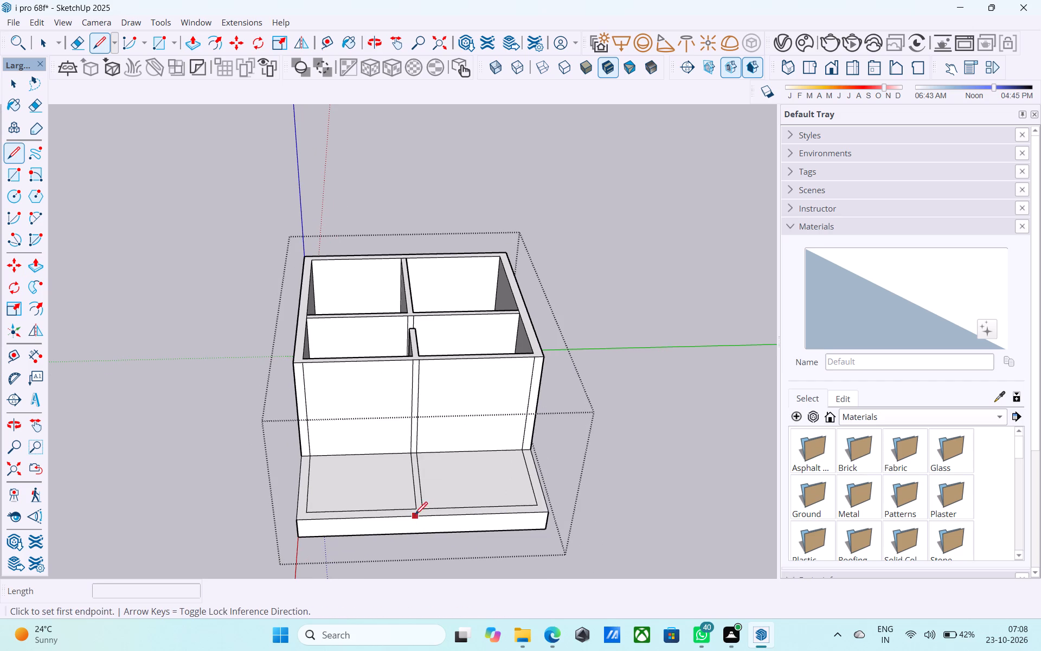
scroll(417, 512, "up", 4)
left_click(413, 500)
left_click(417, 521)
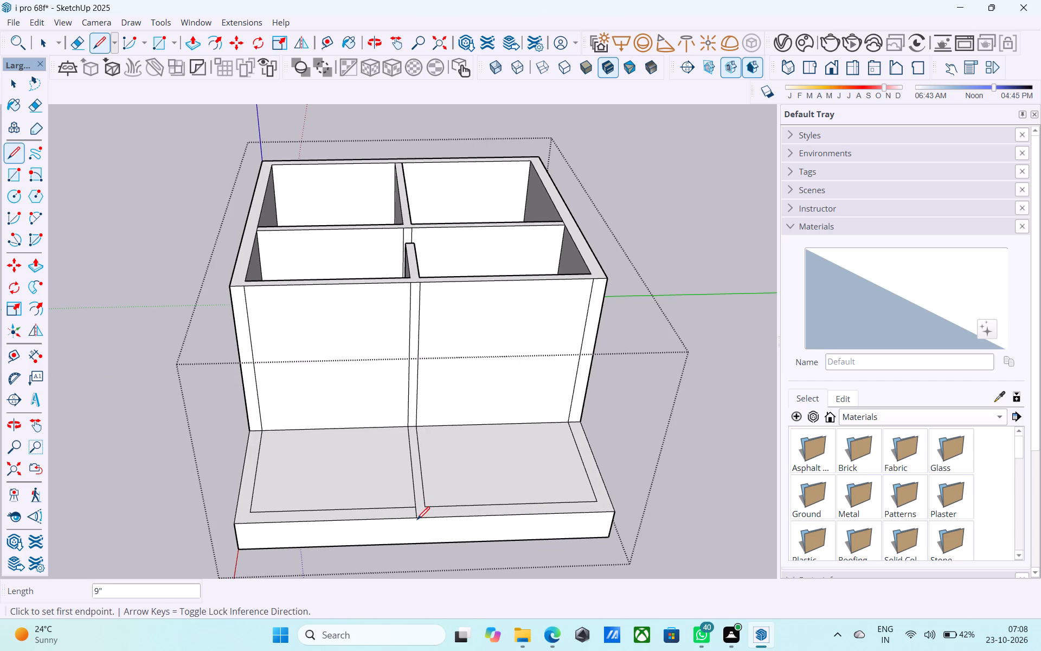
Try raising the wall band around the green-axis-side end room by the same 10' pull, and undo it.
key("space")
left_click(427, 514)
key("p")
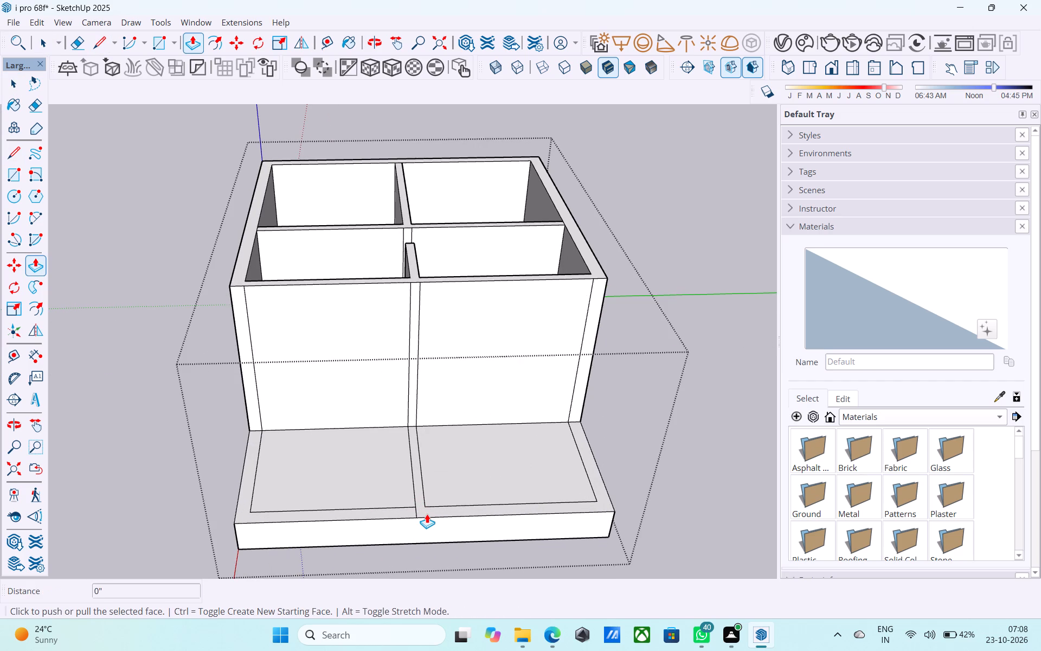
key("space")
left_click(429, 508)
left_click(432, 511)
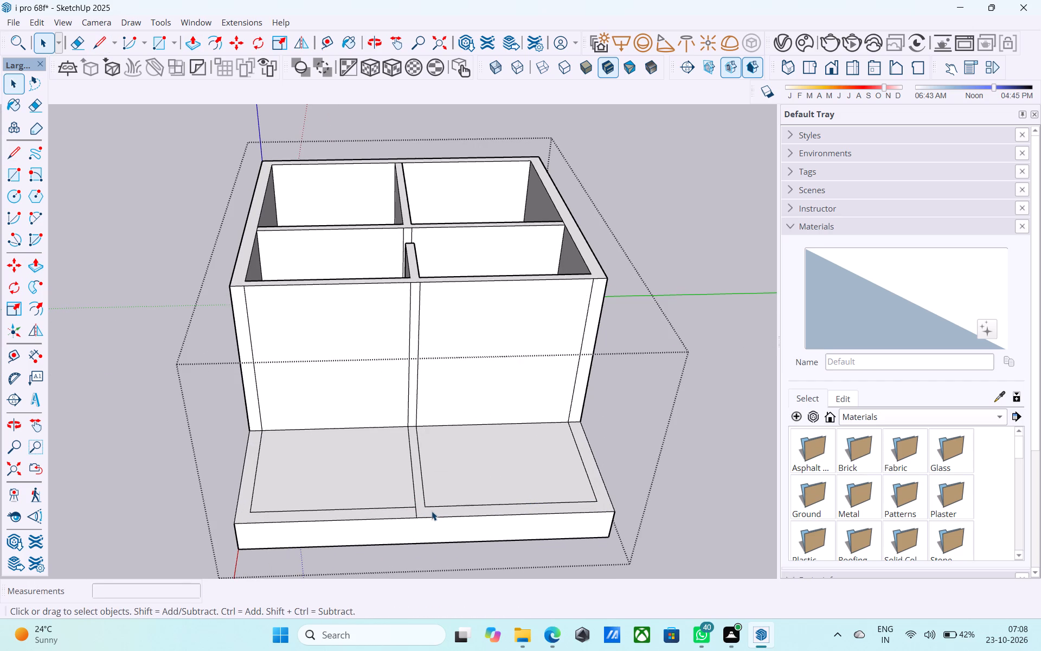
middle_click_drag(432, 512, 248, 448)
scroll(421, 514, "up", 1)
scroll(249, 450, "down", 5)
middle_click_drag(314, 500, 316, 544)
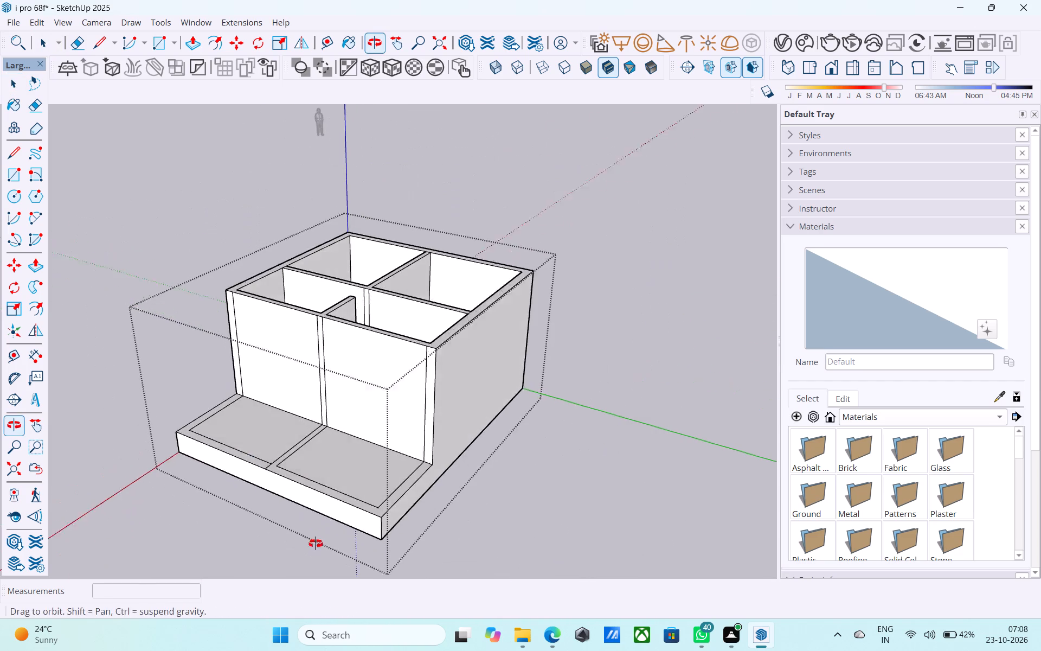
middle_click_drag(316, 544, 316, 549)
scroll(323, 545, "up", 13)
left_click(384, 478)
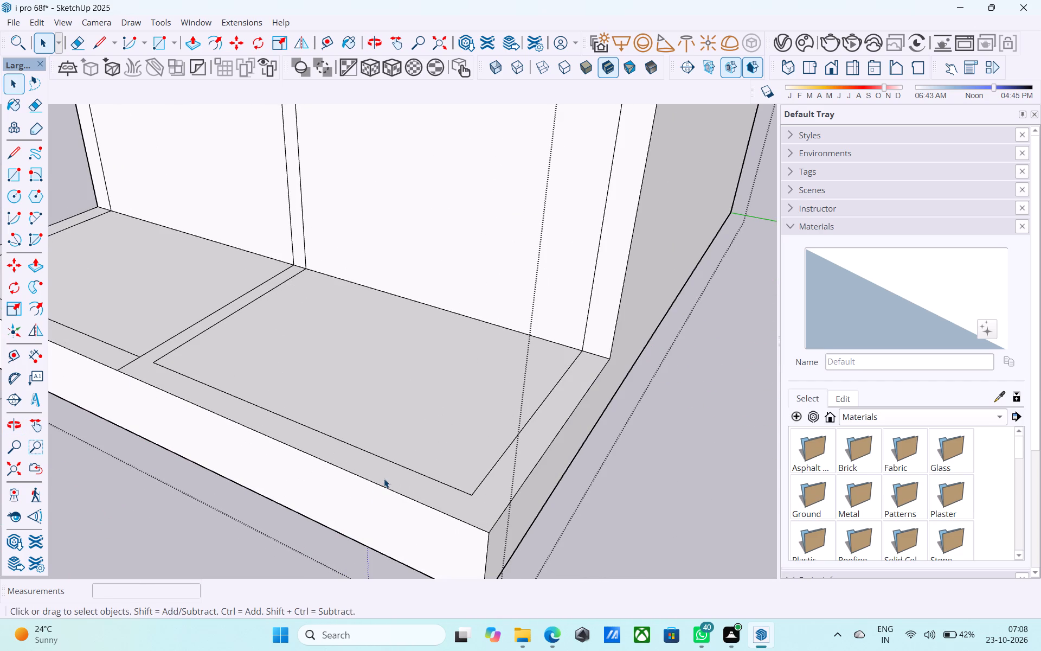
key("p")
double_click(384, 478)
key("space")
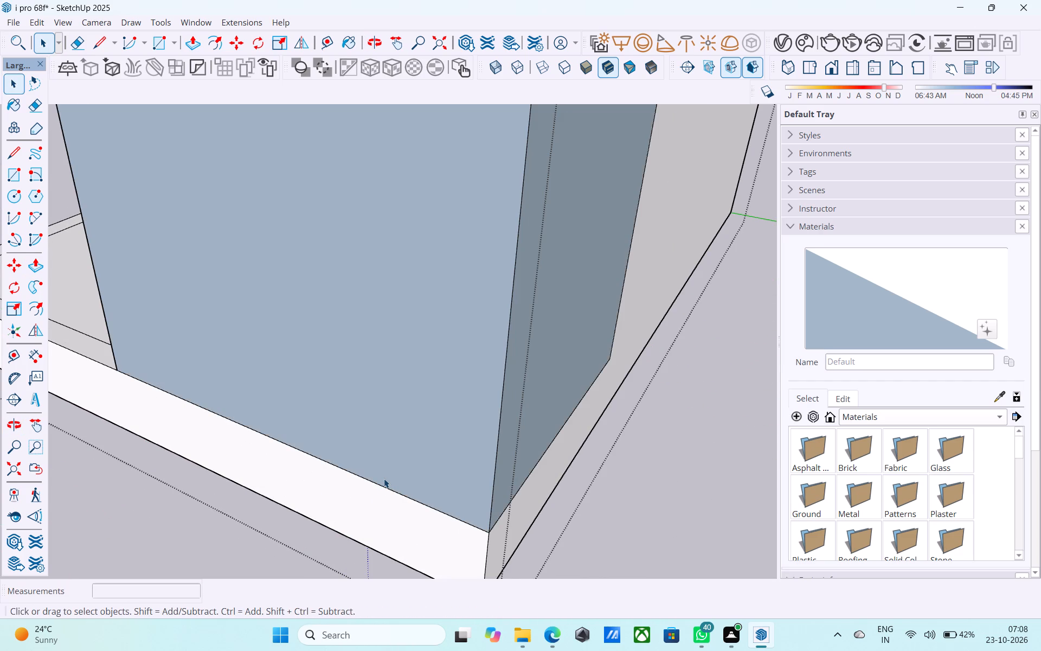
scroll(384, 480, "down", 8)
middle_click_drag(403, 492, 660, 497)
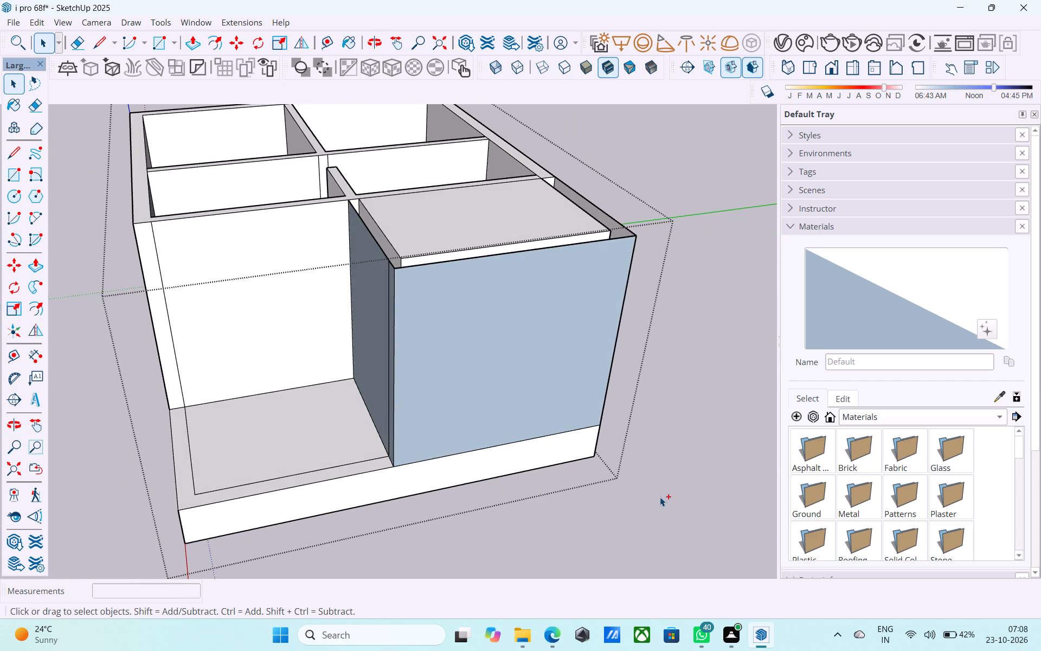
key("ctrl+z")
Draw rectangles over the end room's partition strip, its 9" by 10'6" front wall band and its 6'6" by 9" side wall band.
middle_click_drag(541, 430, 528, 454)
scroll(441, 435, "up", 4)
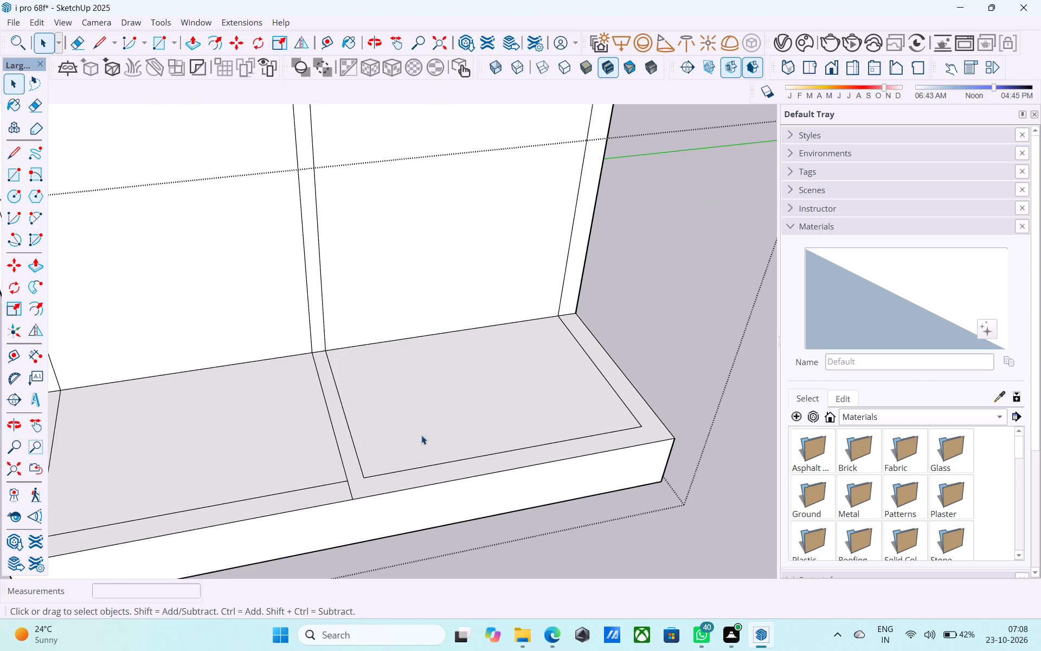
key("t")
key("r")
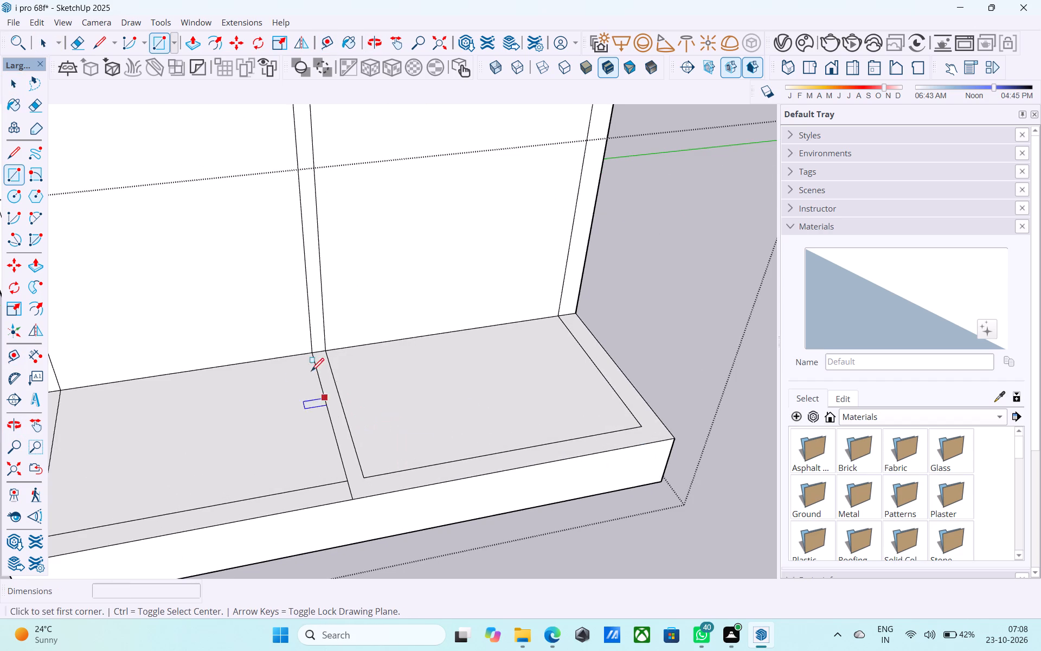
left_click(314, 352)
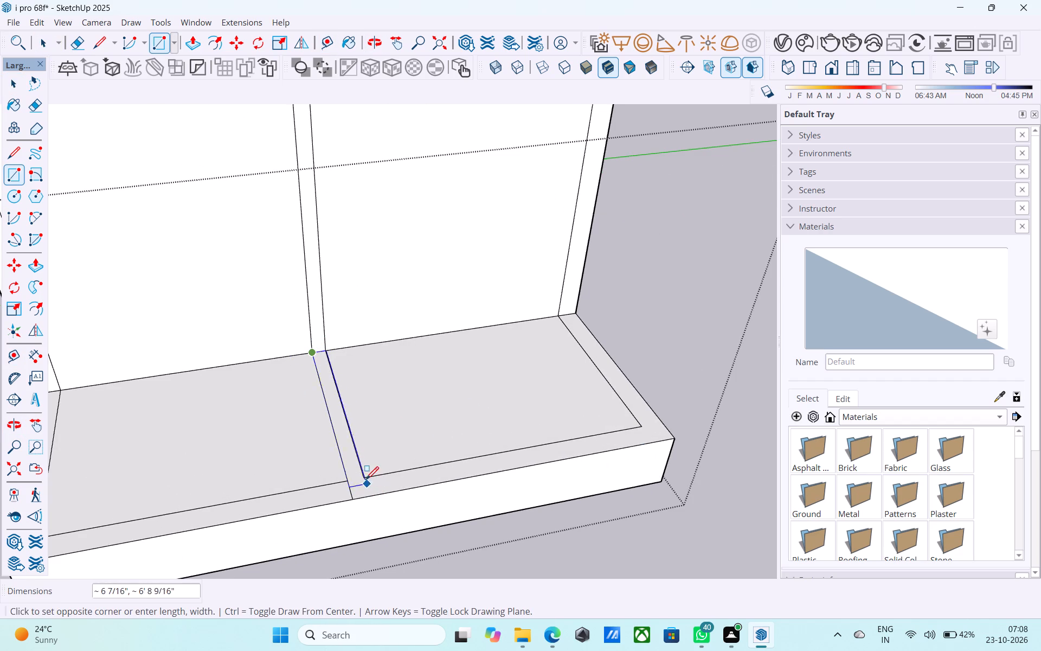
left_click(365, 476)
left_click(346, 480)
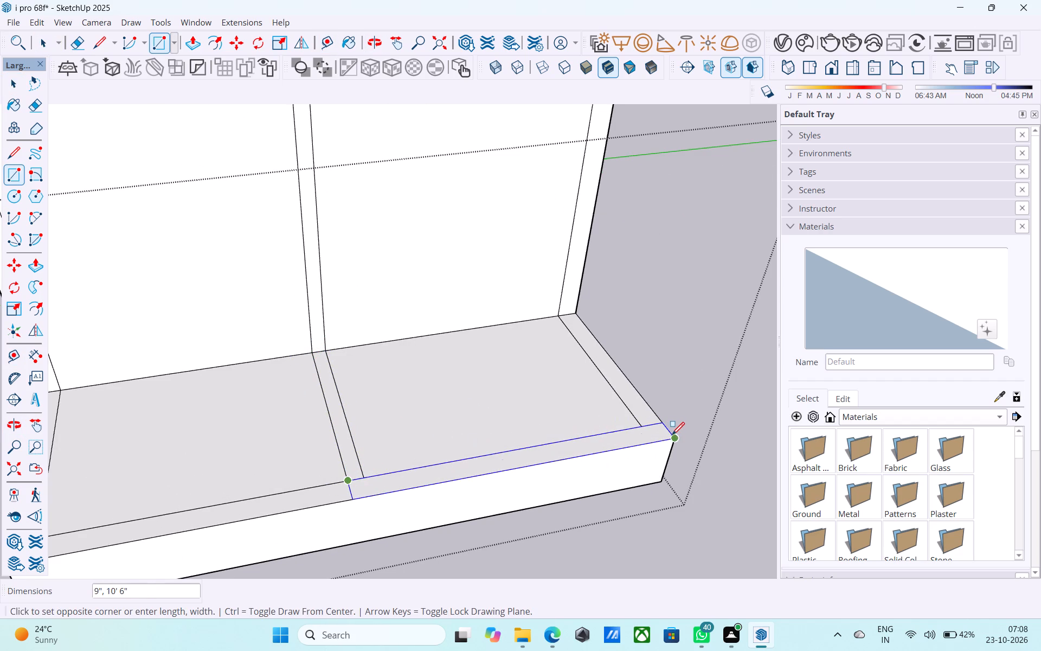
left_click(673, 438)
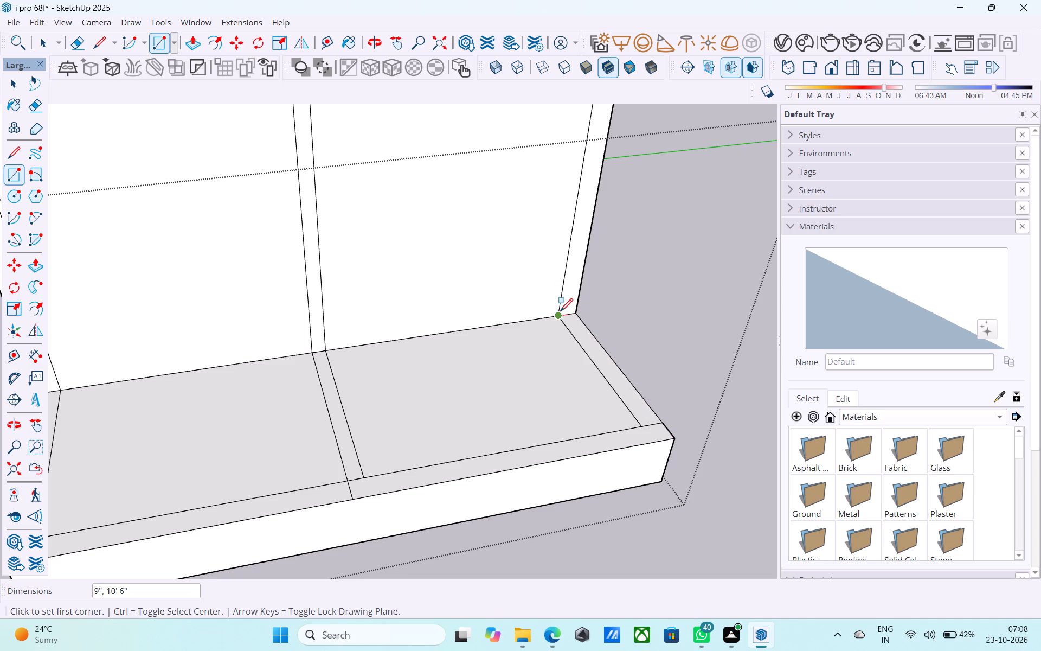
left_click(560, 312)
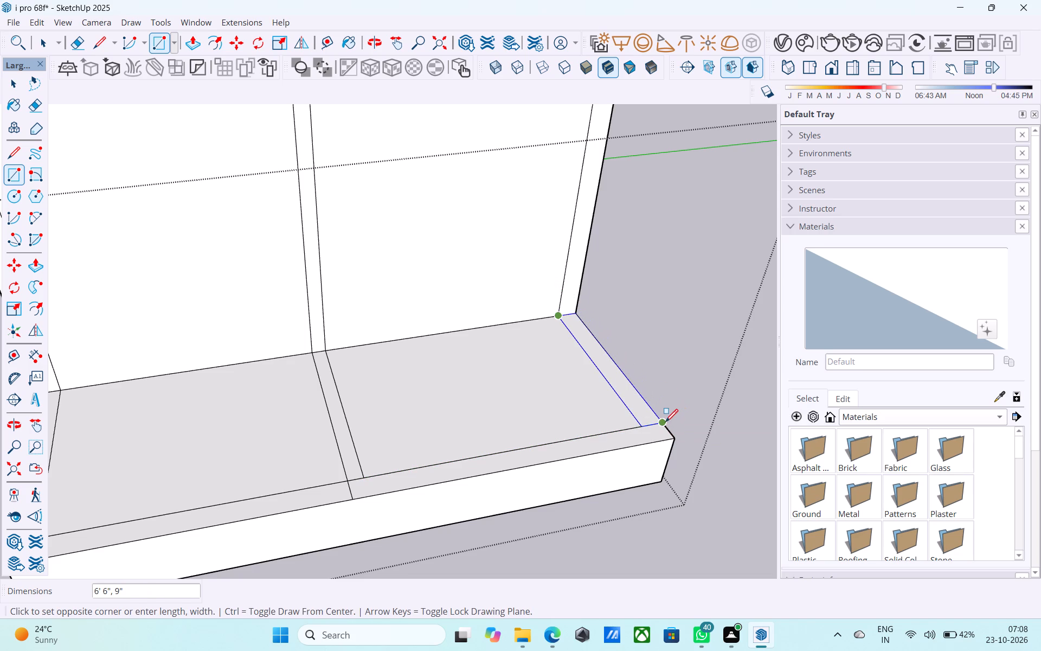
left_click(665, 423)
Erase the dividing lines where the end room's partition, front and side wall strips meet, merging them into one face.
key("space")
left_click(656, 428)
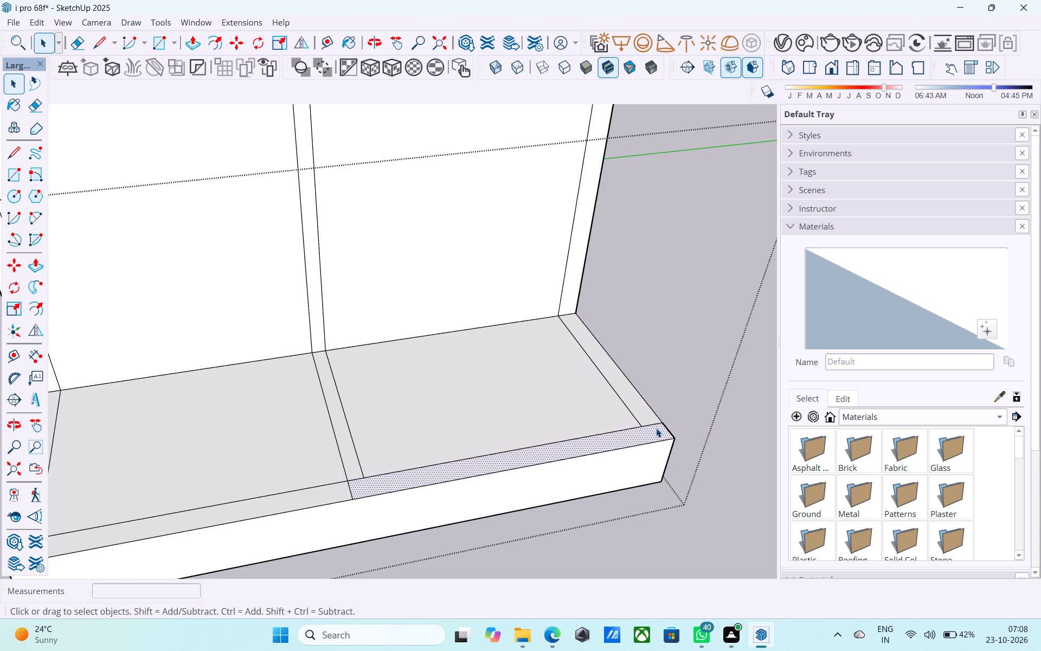
key("e")
left_click_drag(656, 427, 649, 420)
key("space")
left_click(649, 420)
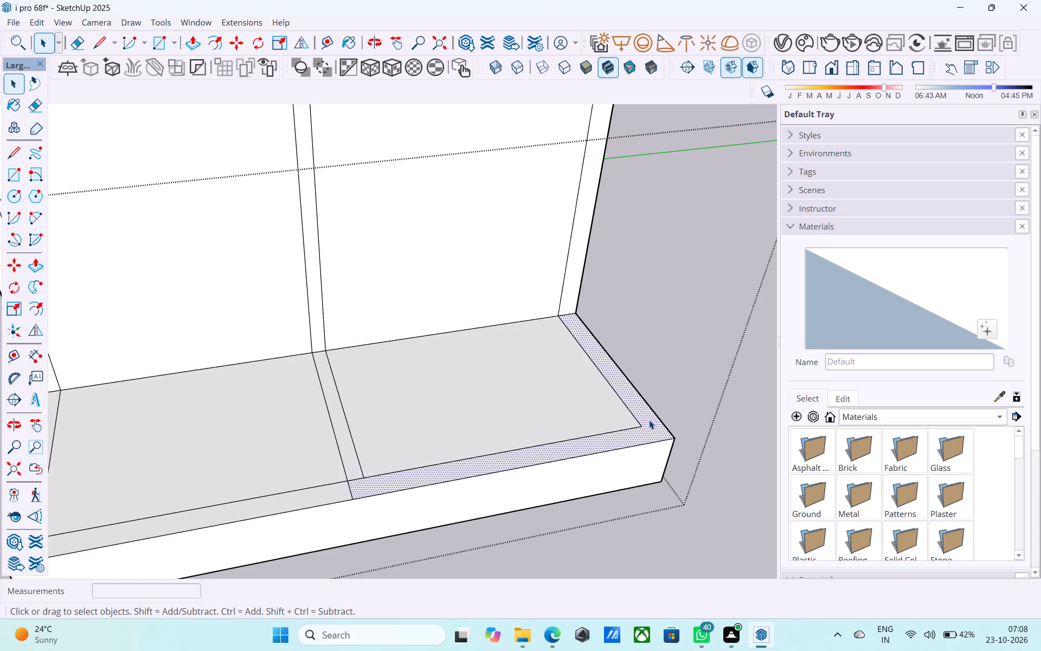
key("e")
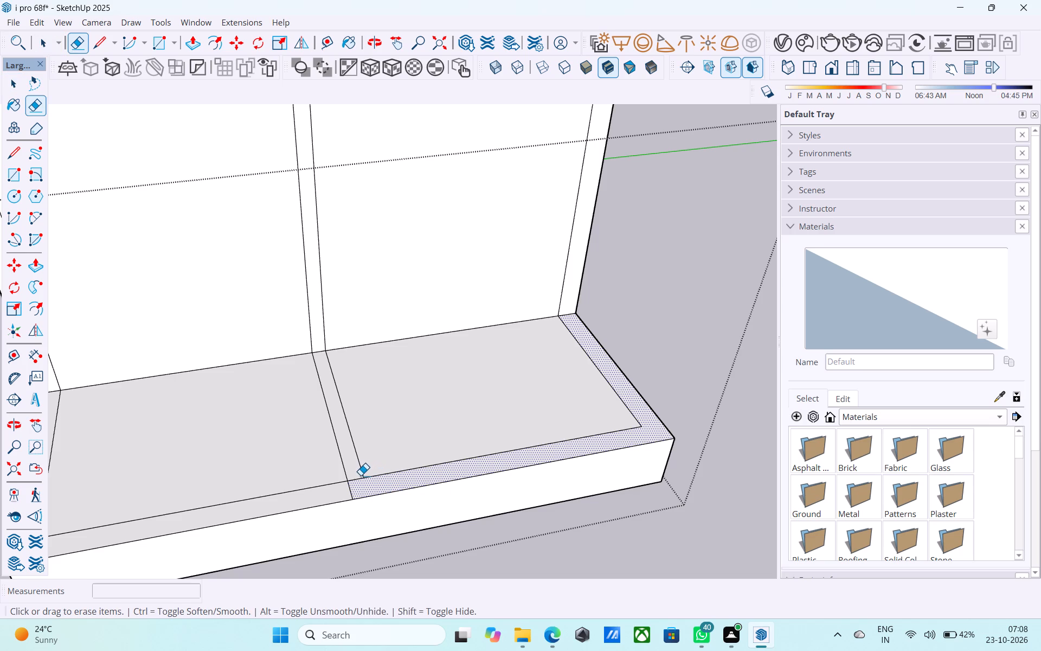
left_click(354, 479)
key("space")
left_click(354, 480)
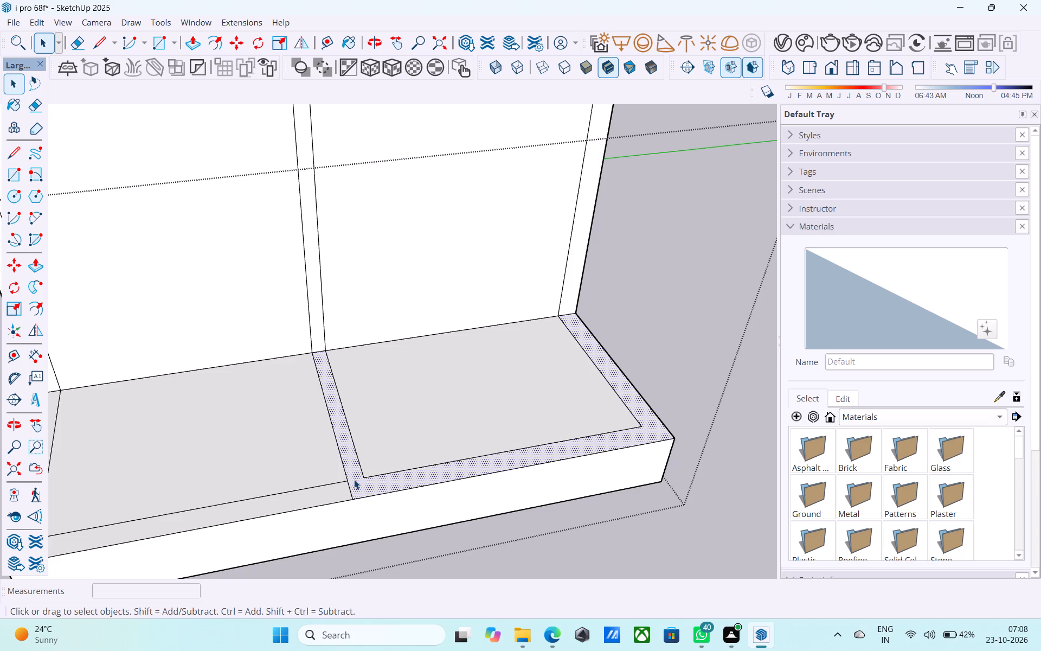
Push/Pull the merged wall band around the end room up by the same 10' as the other walls.
key("p")
double_click(354, 480)
scroll(352, 477, "down", 6)
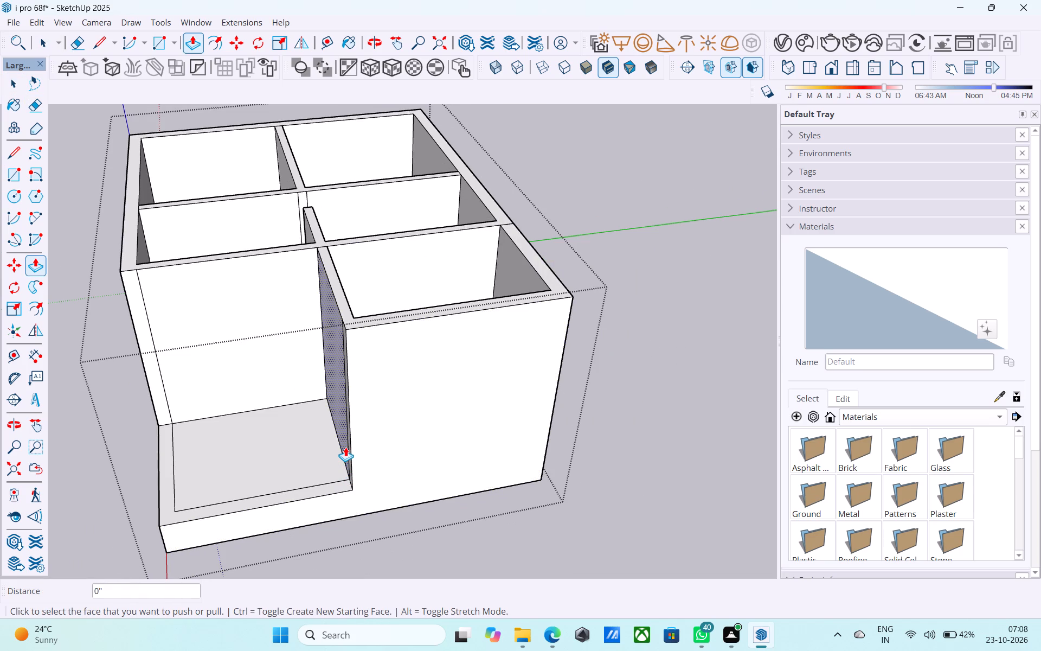
Draw a 2' vertical line down the base's front face from the raised end-room wall's lower corner to the bottom edge.
scroll(344, 451, "down", 1)
middle_click_drag(343, 456, 331, 435)
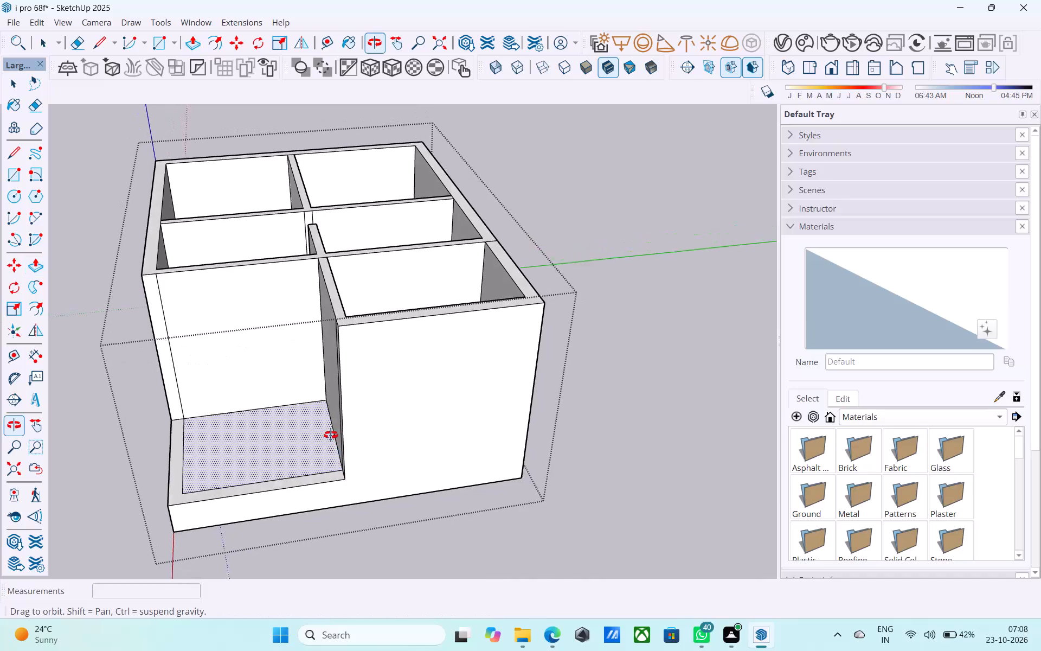
middle_click_drag(331, 435, 345, 422)
key("l")
scroll(364, 482, "up", 4)
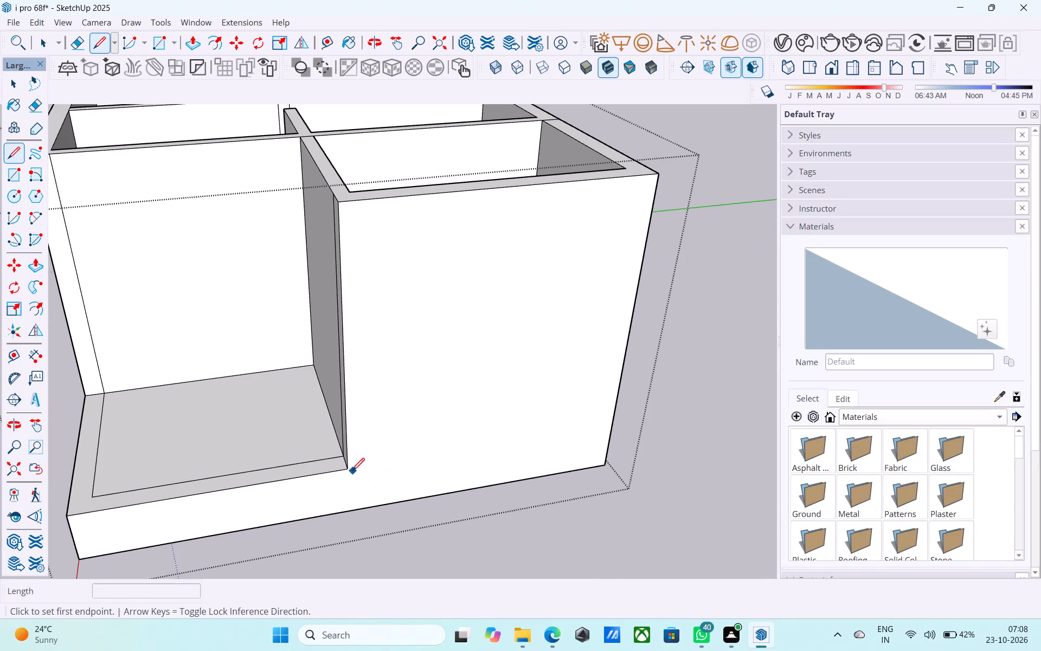
left_click(347, 470)
left_click(351, 512)
key("space")
Save the model.
scroll(351, 503, "down", 7)
middle_click_drag(351, 503, 434, 459)
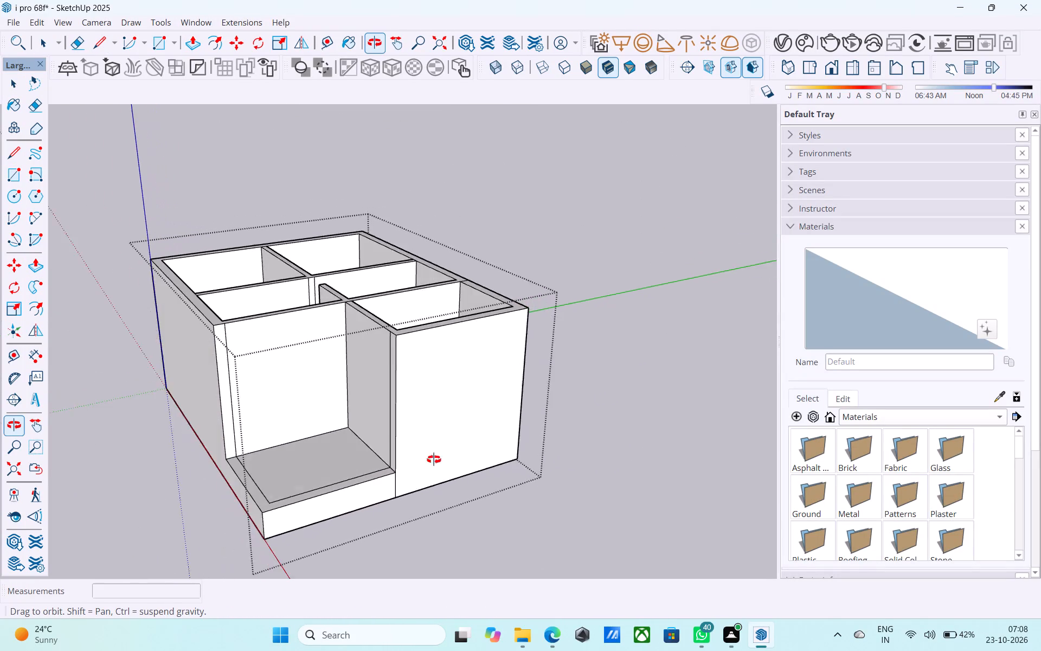
middle_click_drag(434, 459, 547, 443)
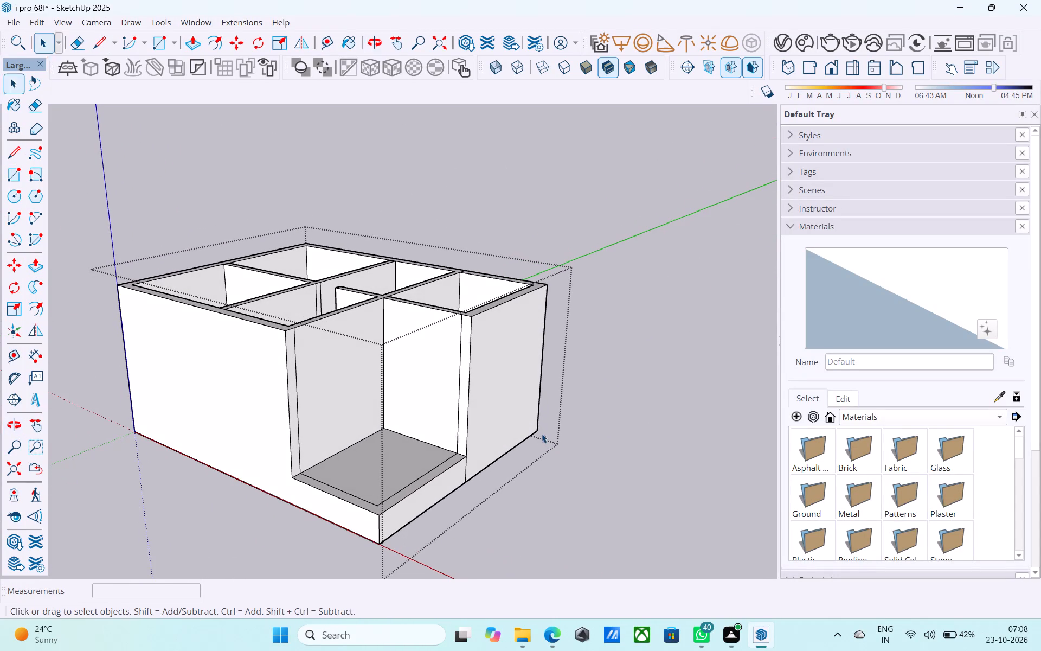
key("ctrl+s")
key("space")
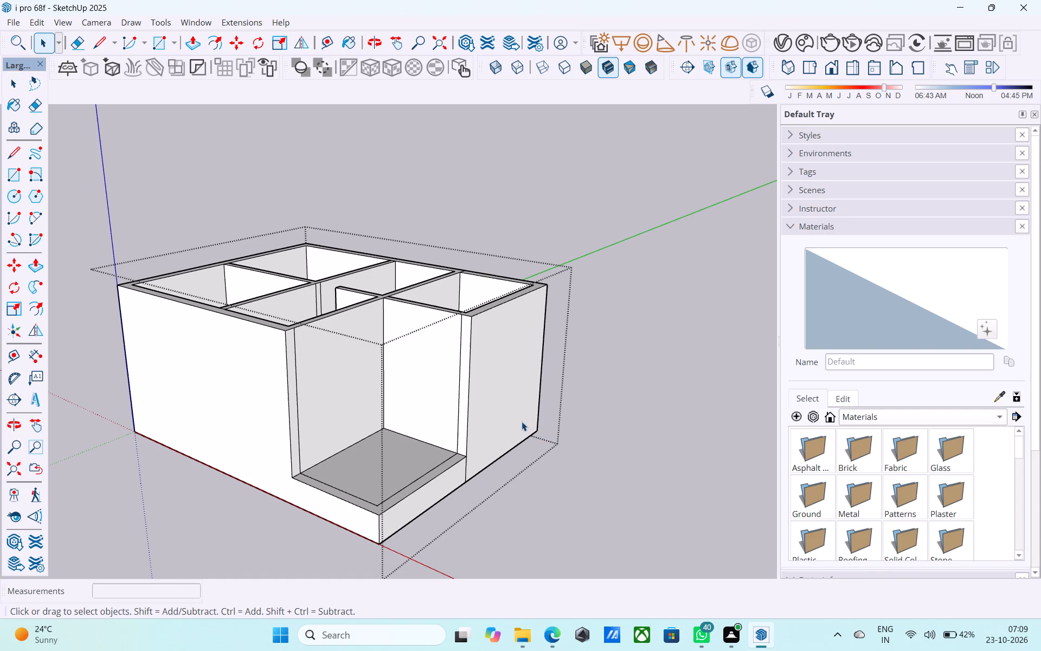
Erase the leftover lines across the wall tops where the cross partition meets the end-room partition and the outer wall.
middle_click_drag(522, 422, 505, 425)
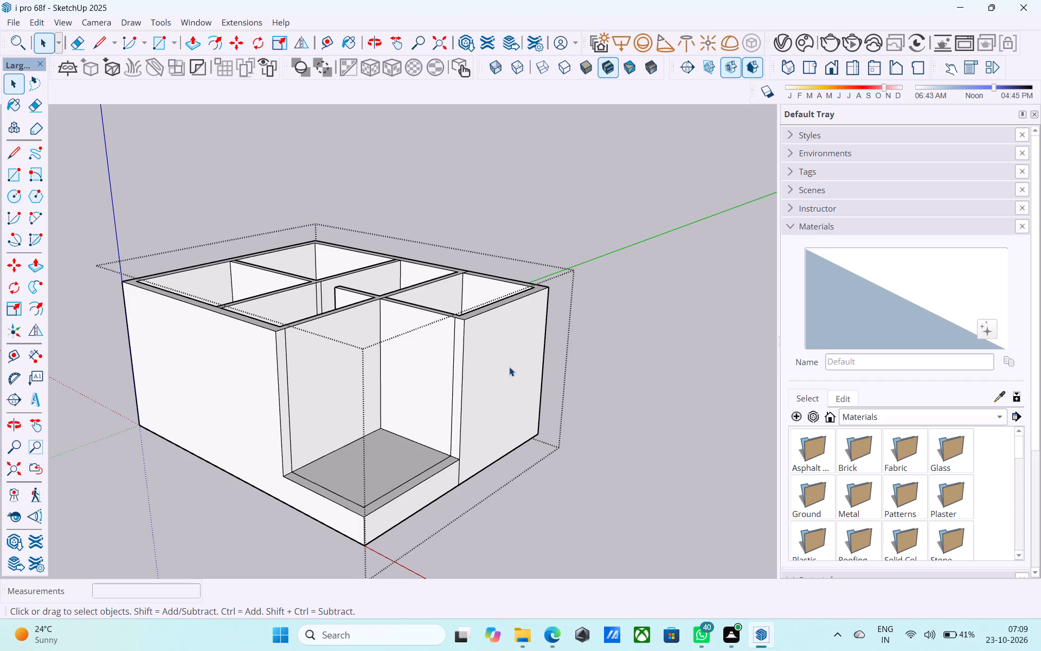
middle_click_drag(509, 367, 490, 365)
scroll(493, 371, "down", 1)
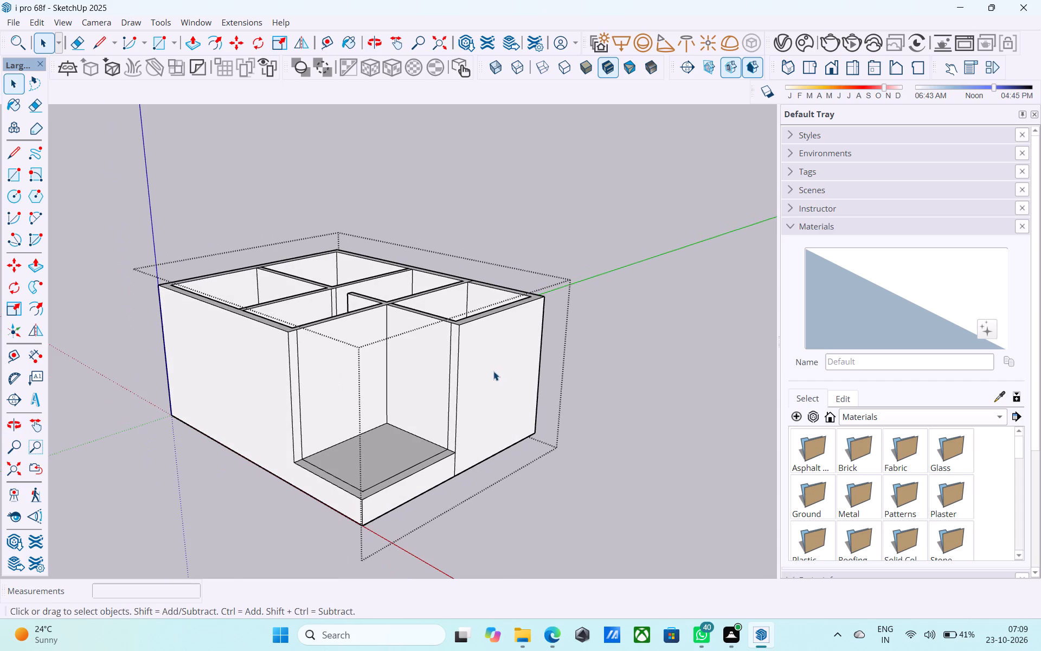
scroll(493, 371, "down", 3)
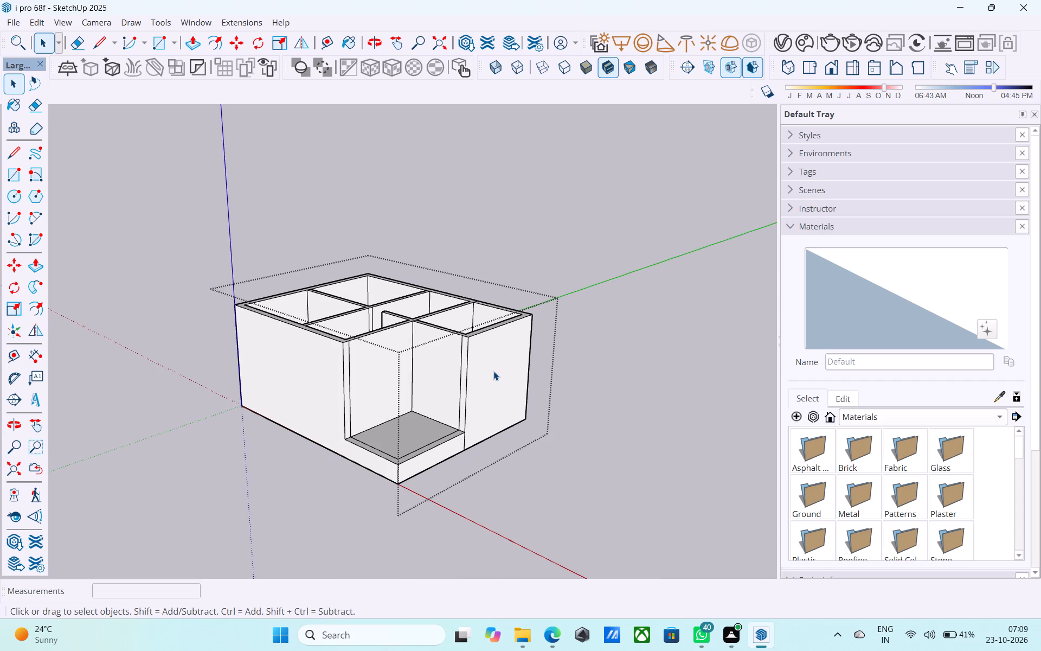
scroll(493, 371, "down", 3)
middle_click_drag(495, 372, 283, 504)
scroll(345, 436, "up", 5)
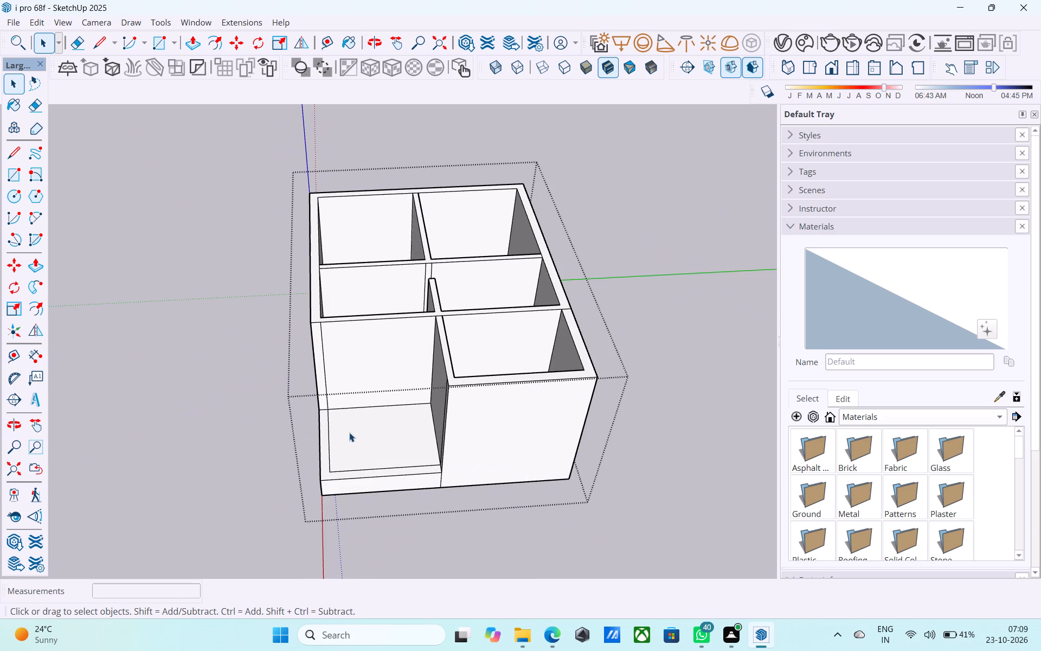
middle_click_drag(405, 395, 399, 424)
scroll(440, 353, "up", 5)
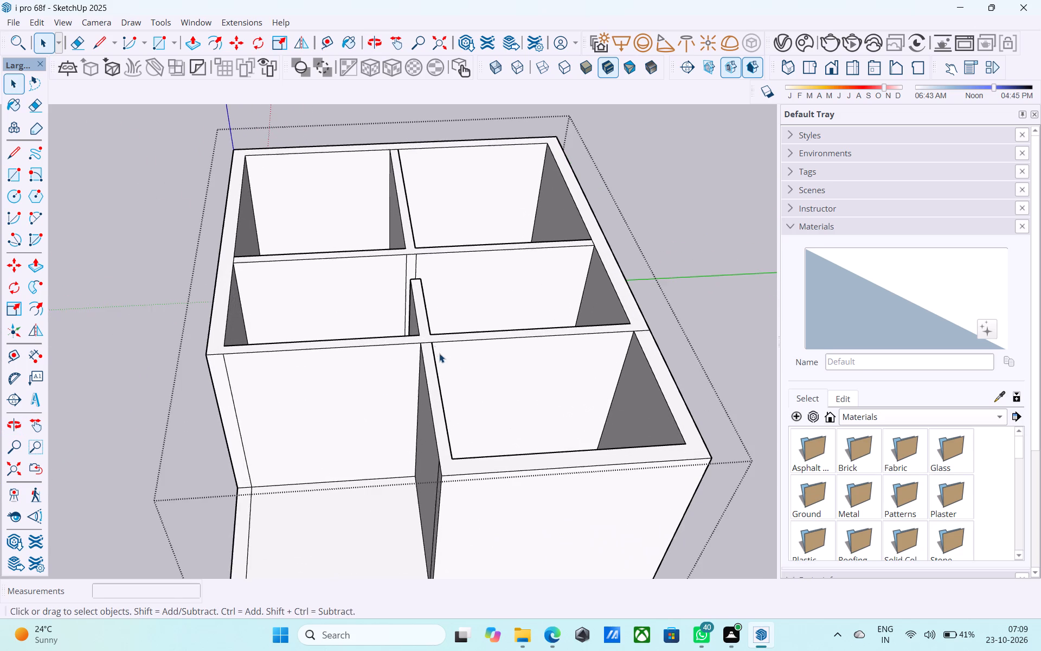
scroll(433, 344, "up", 5)
key("e")
left_click(420, 343)
scroll(313, 346, "down", 5)
scroll(609, 337, "up", 6)
left_click(607, 326)
scroll(605, 324, "down", 6)
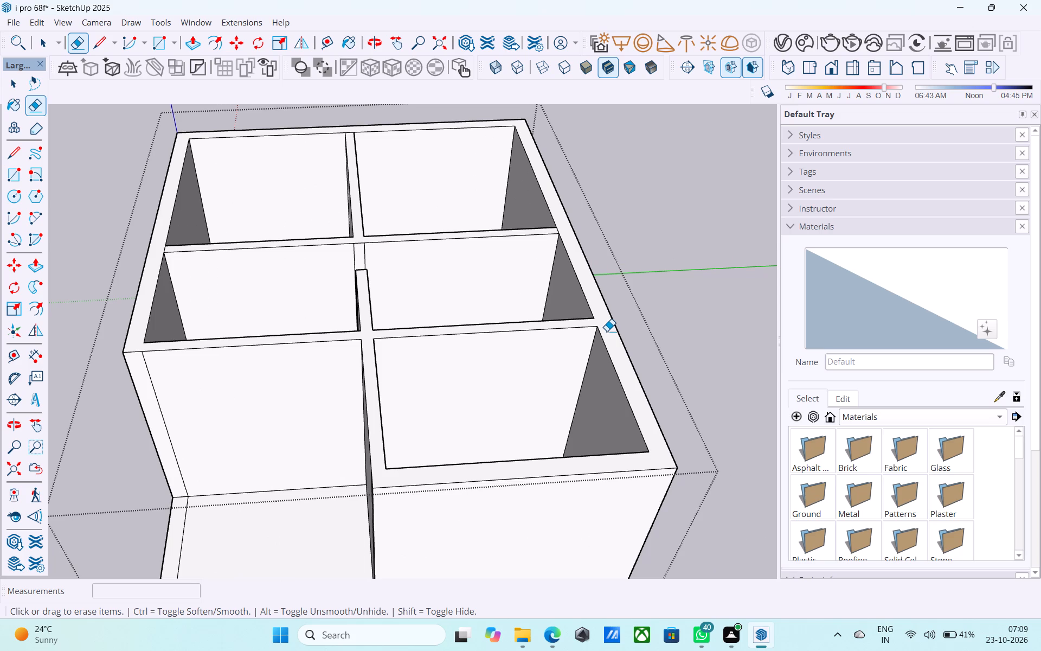
key("space")
Draw a 10' by 8'9" rectangle across the top opening of the far corner room beside the origin.
scroll(552, 379, "down", 3)
middle_click_drag(543, 385, 582, 325)
scroll(560, 343, "down", 4)
middle_click_drag(517, 389, 527, 341)
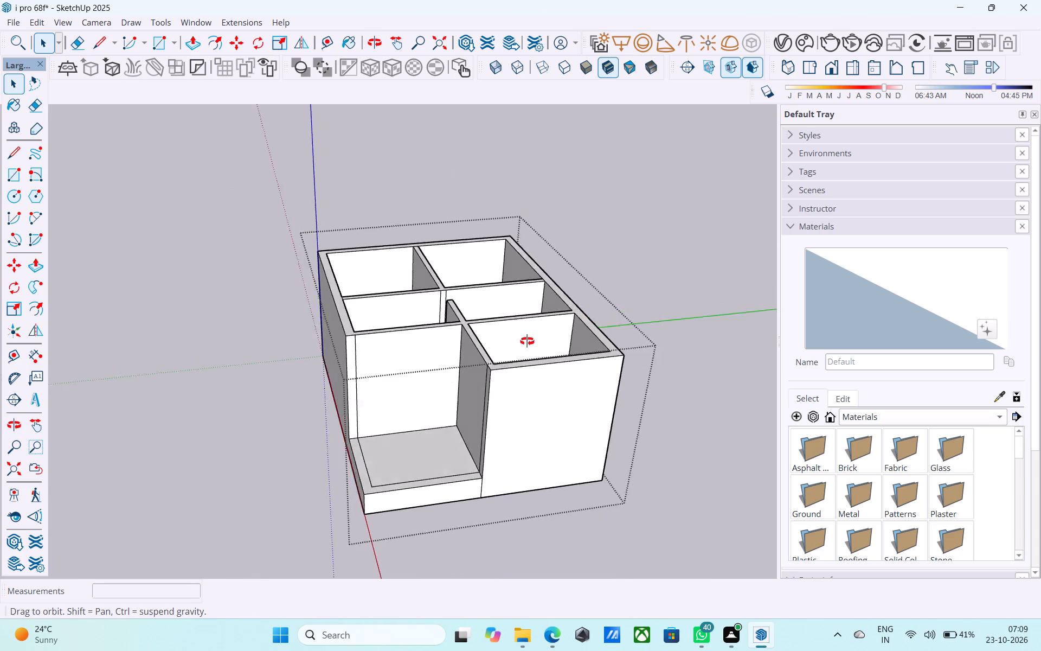
middle_click_drag(527, 341, 504, 354)
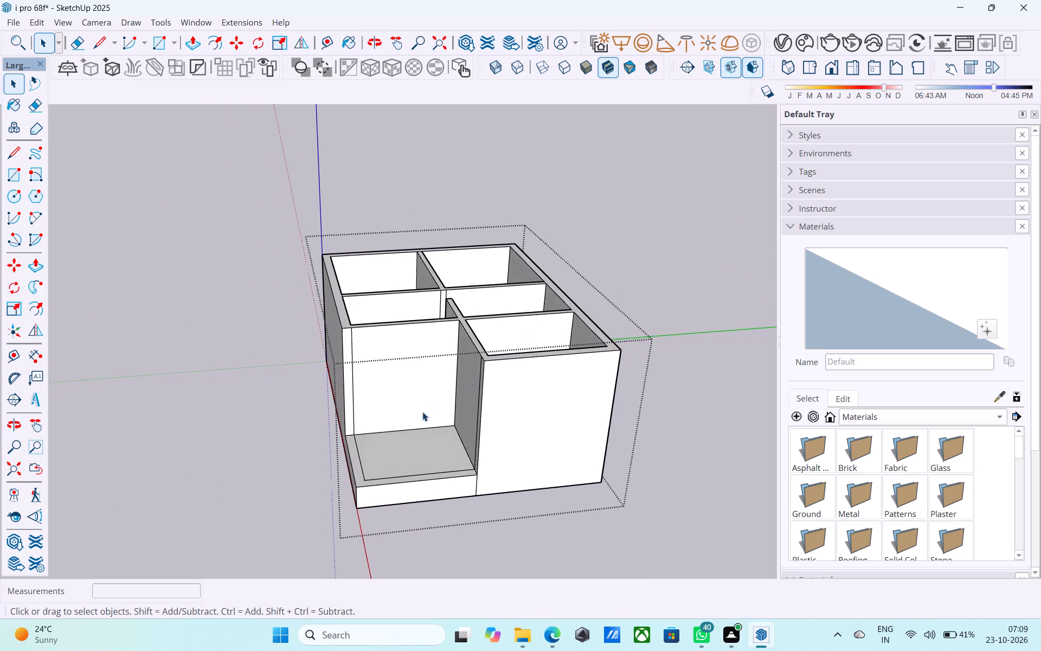
scroll(422, 412, "down", 4)
middle_click_drag(421, 350, 413, 388)
scroll(359, 341, "up", 6)
scroll(356, 336, "down", 3)
middle_click_drag(352, 337, 351, 337)
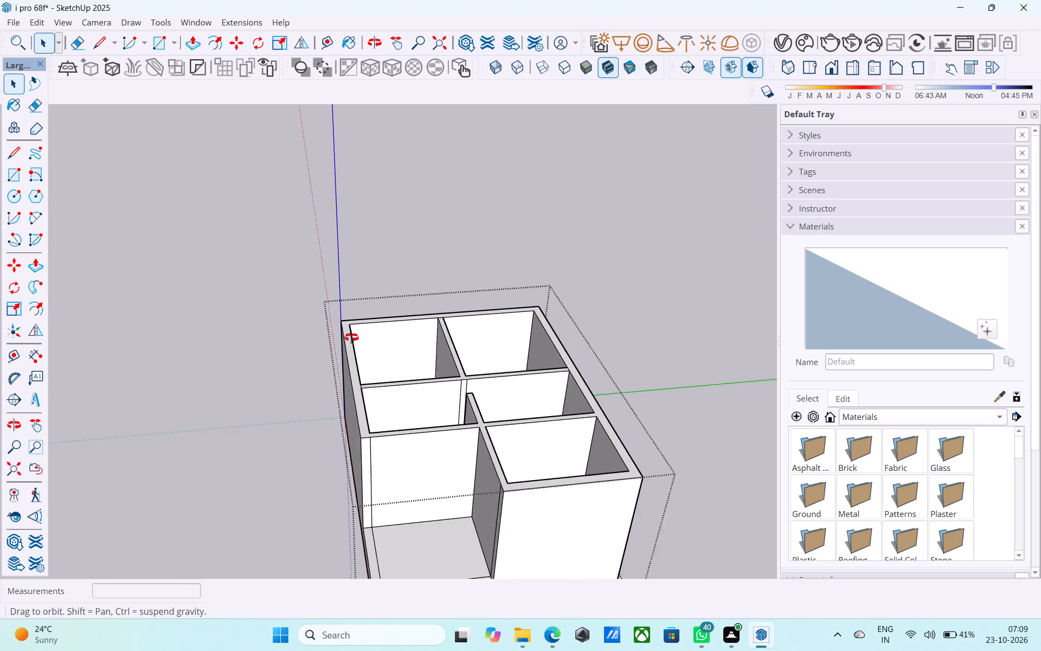
middle_click_drag(351, 337, 254, 390)
scroll(300, 354, "up", 1)
key("r")
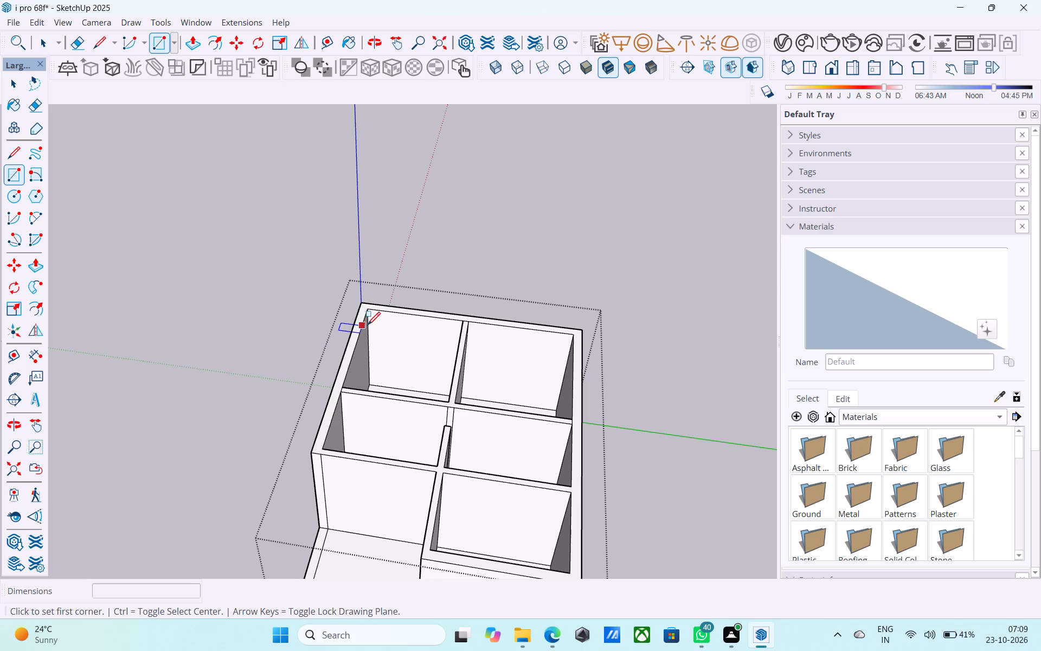
left_click(368, 312)
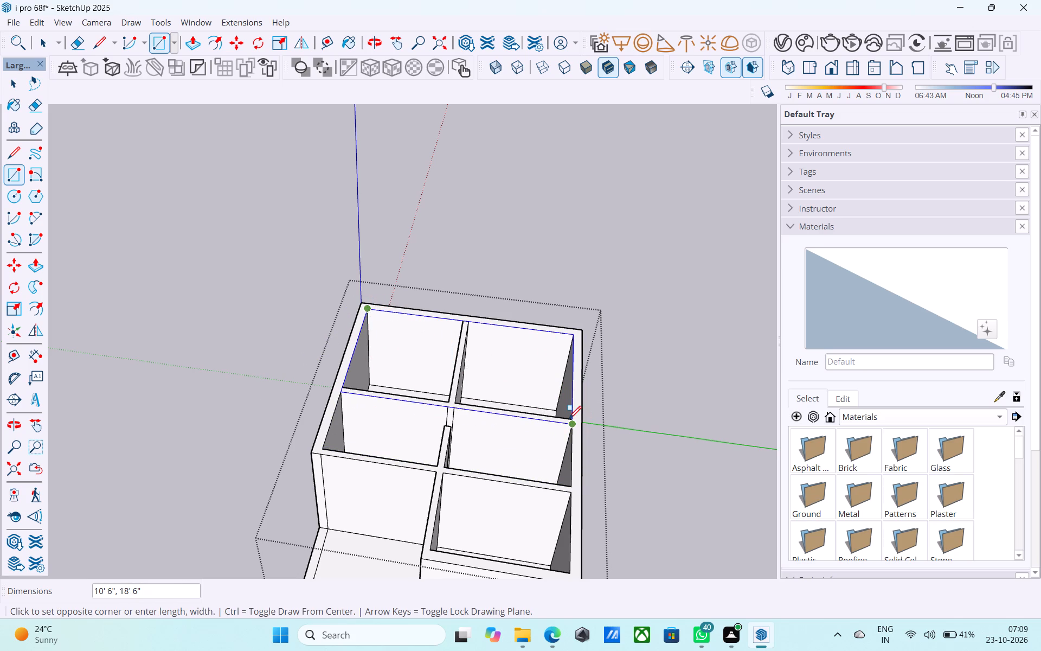
left_click(445, 400)
Reverse the new face covering the far corner room beside the origin.
key("space")
left_click(442, 383)
right_click(442, 384)
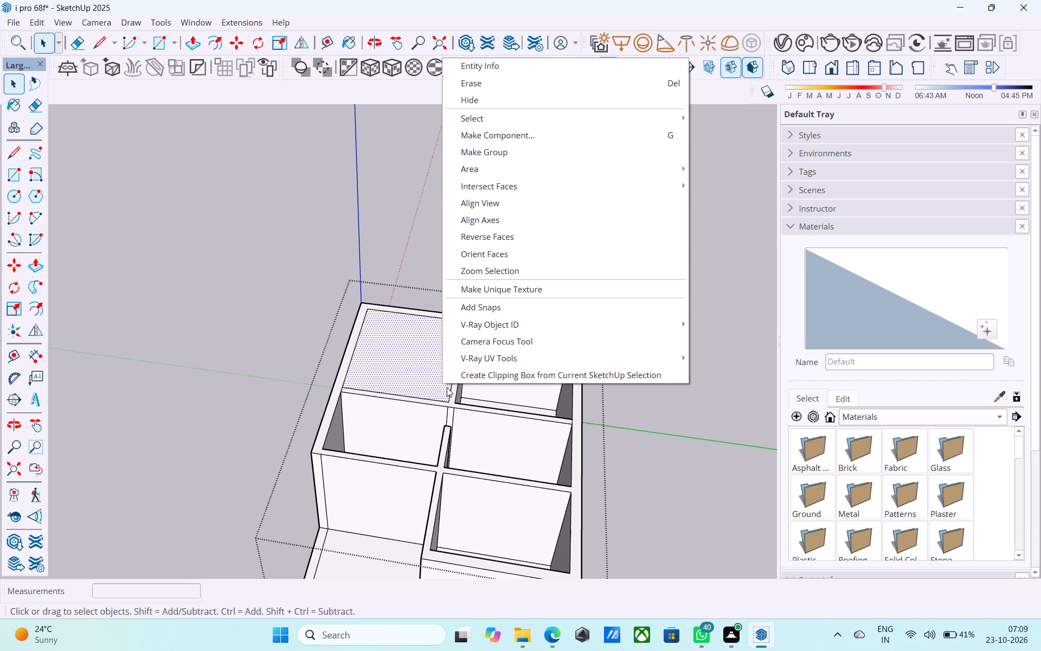
left_click(486, 238)
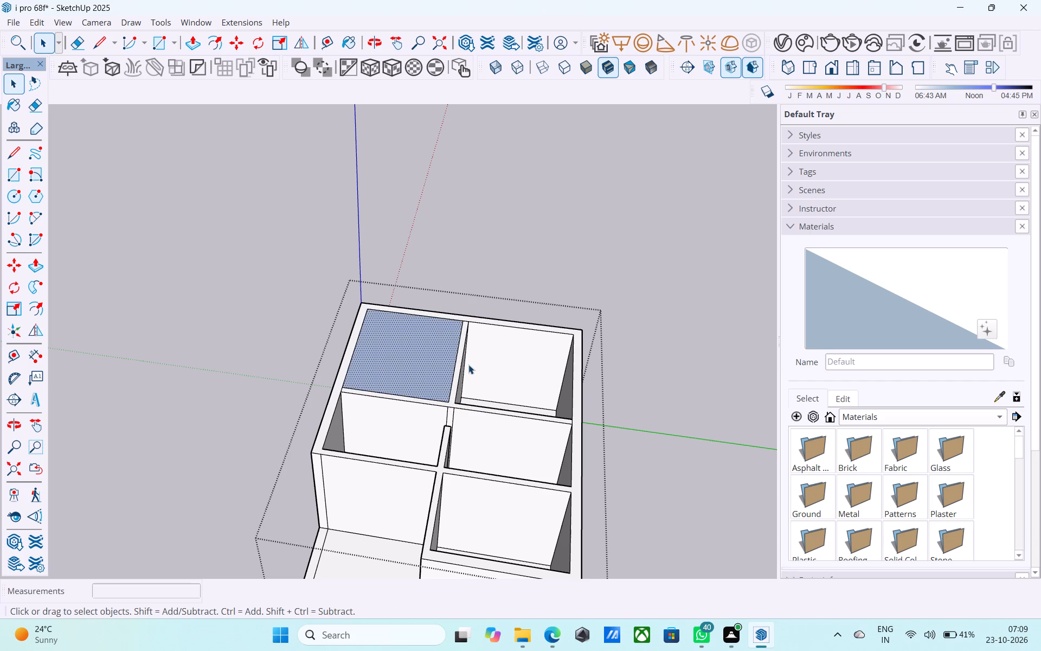
Draw a 6" vertical line up from the covering face's corner nearest the origin.
middle_click_drag(446, 365, 442, 329)
key("l")
scroll(418, 330, "up", 9)
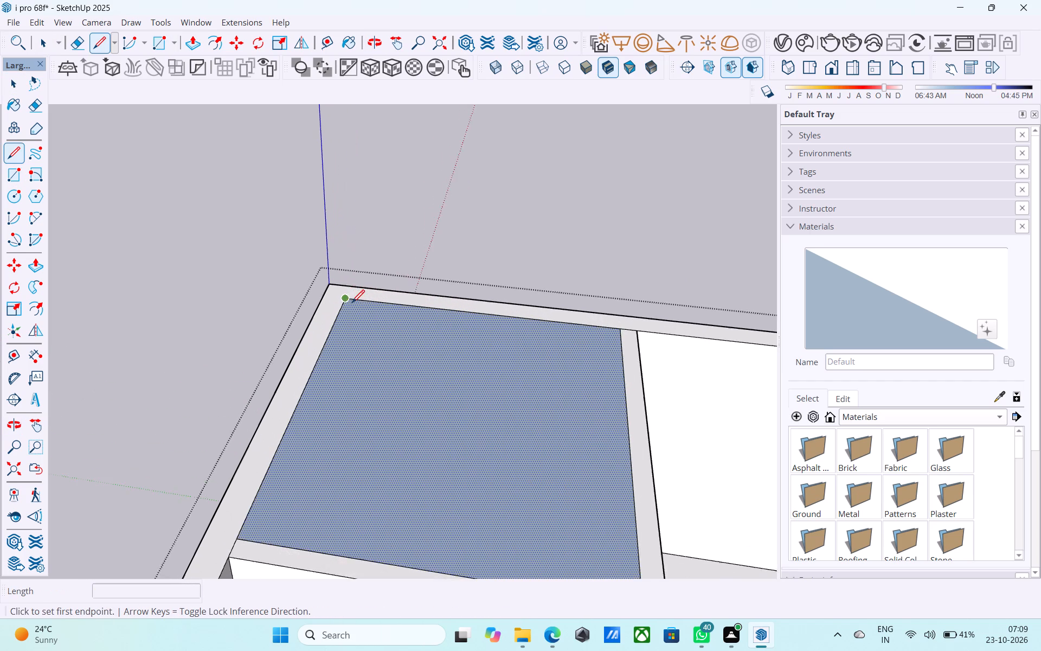
scroll(352, 304, "up", 4)
left_click(342, 293)
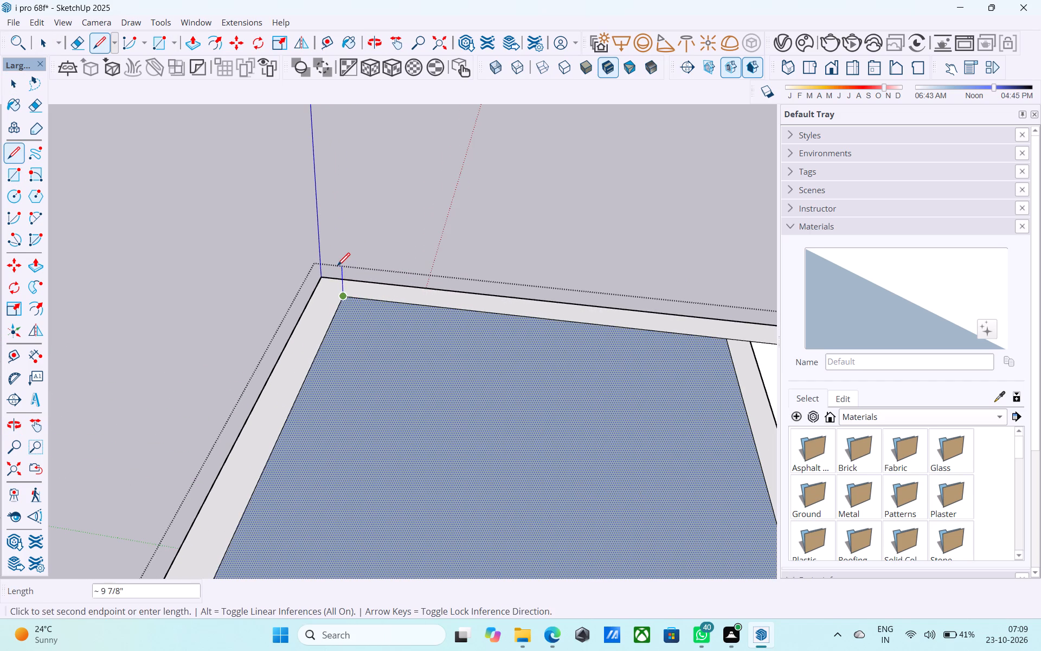
type("6\"")
key("Return")
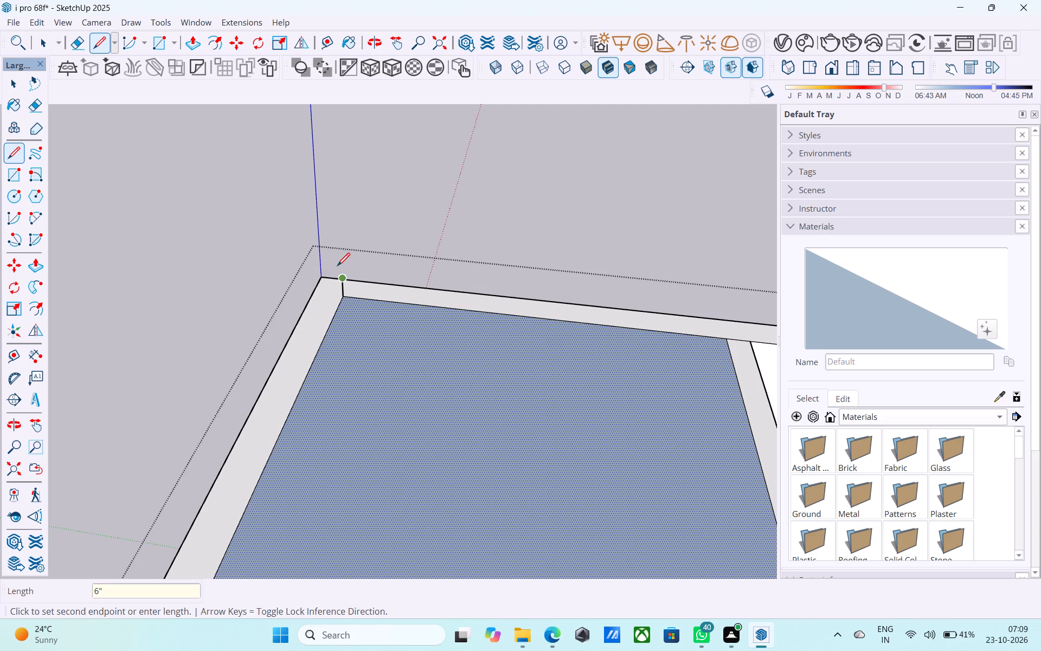
key("space")
Draw a 6" vertical line up from the covering face's corner diagonally opposite the one nearest the origin.
scroll(337, 267, "down", 11)
key("l")
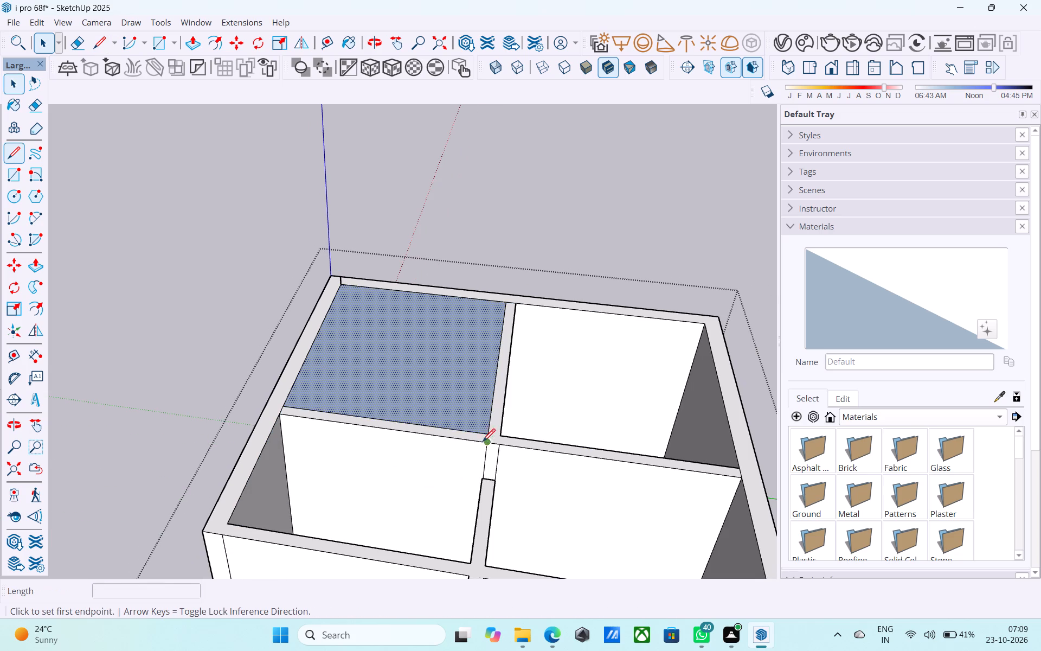
scroll(485, 446, "up", 6)
left_click(490, 427)
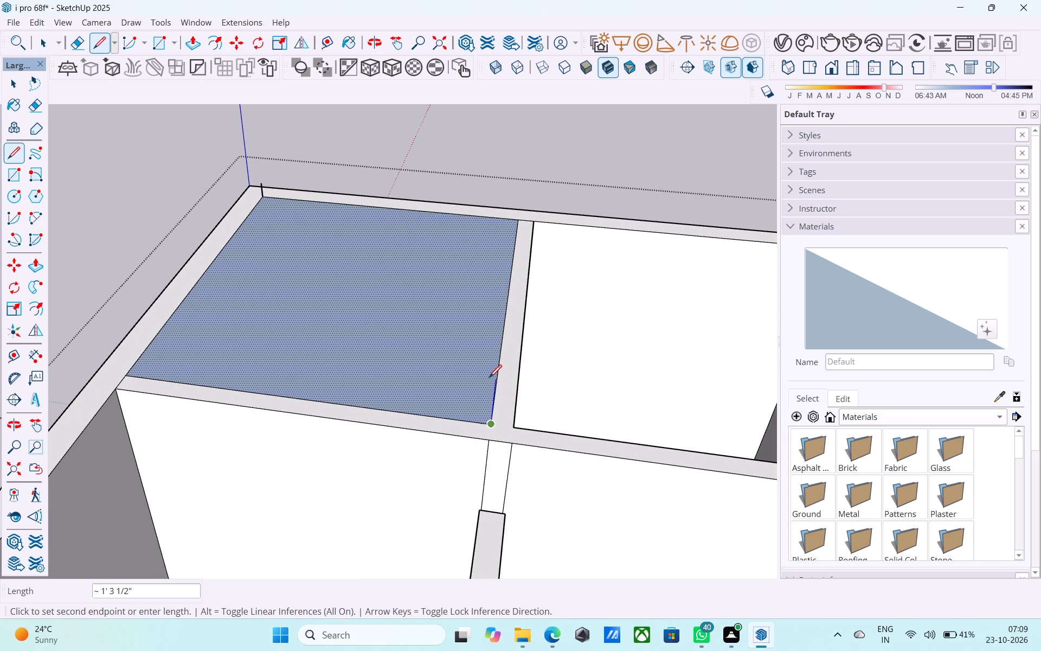
middle_click_drag(489, 378, 436, 374)
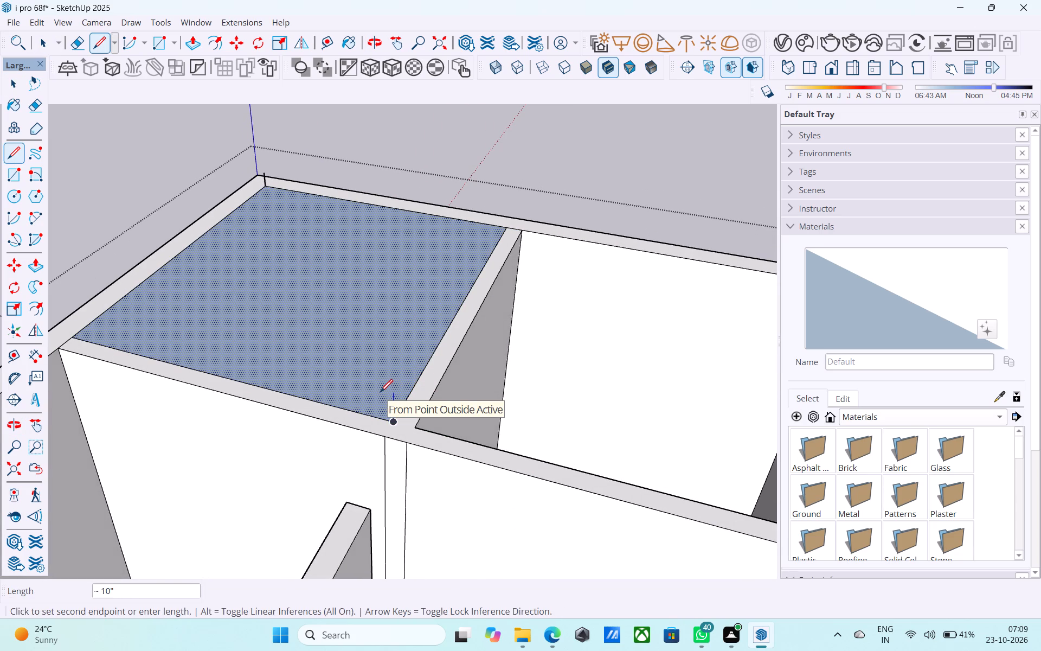
type("6\"")
key("Return")
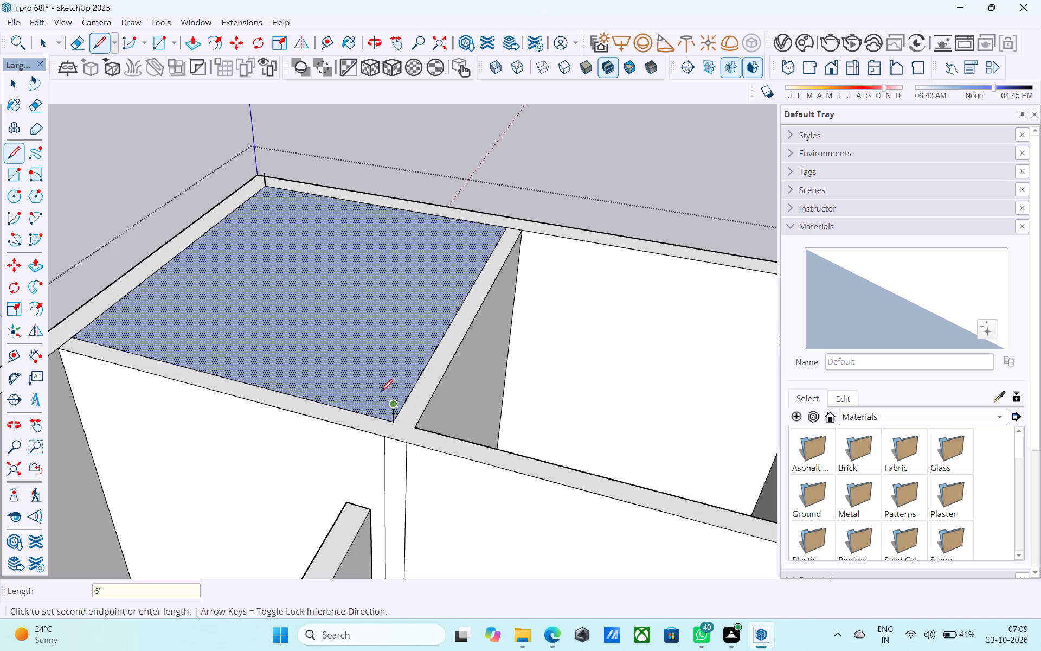
key("space")
Draw a 10' by 8'9" rectangle above the covering face, spanning the tops of the two 6" vertical lines.
key("r")
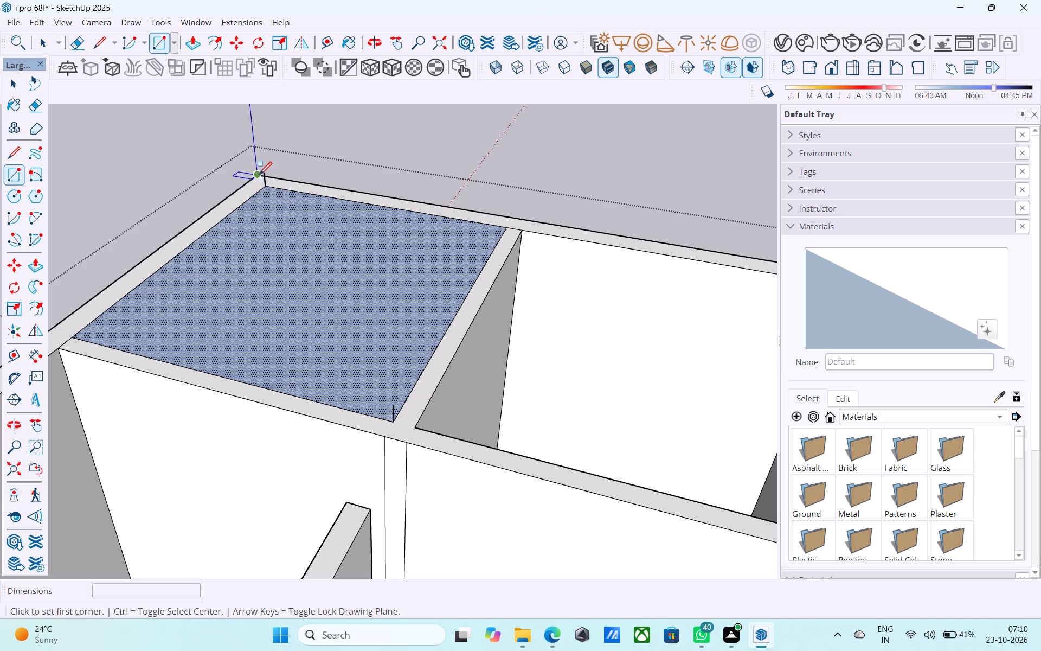
left_click(262, 175)
left_click(397, 404)
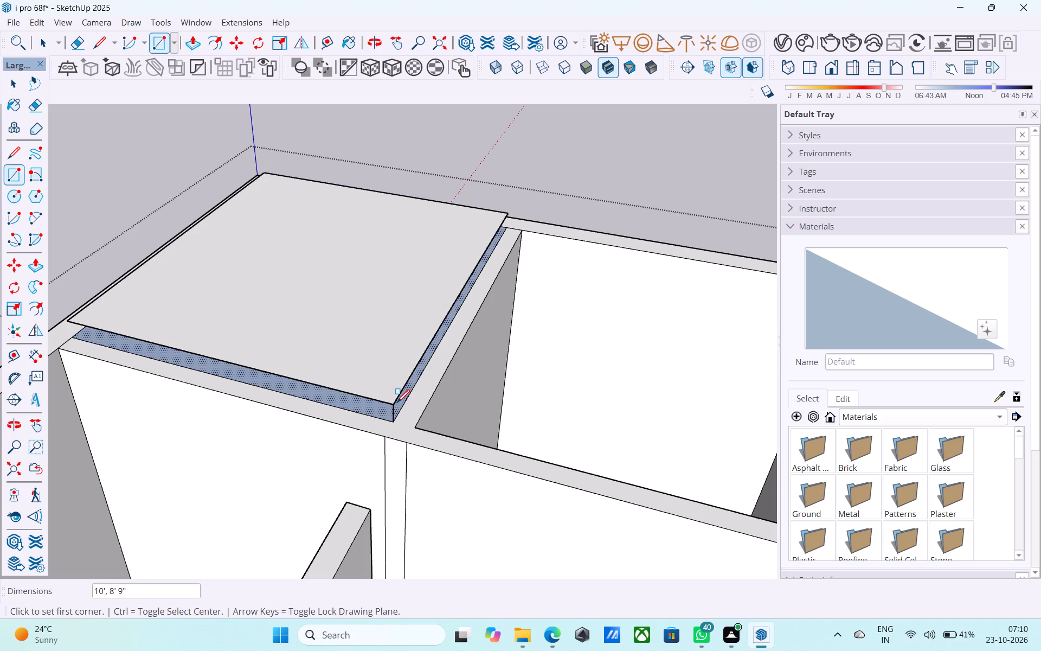
Draw a vertical line joining the covering face and upper rectangle at the corner along the red-axis outer wall, away from the origin.
scroll(432, 378, "down", 3)
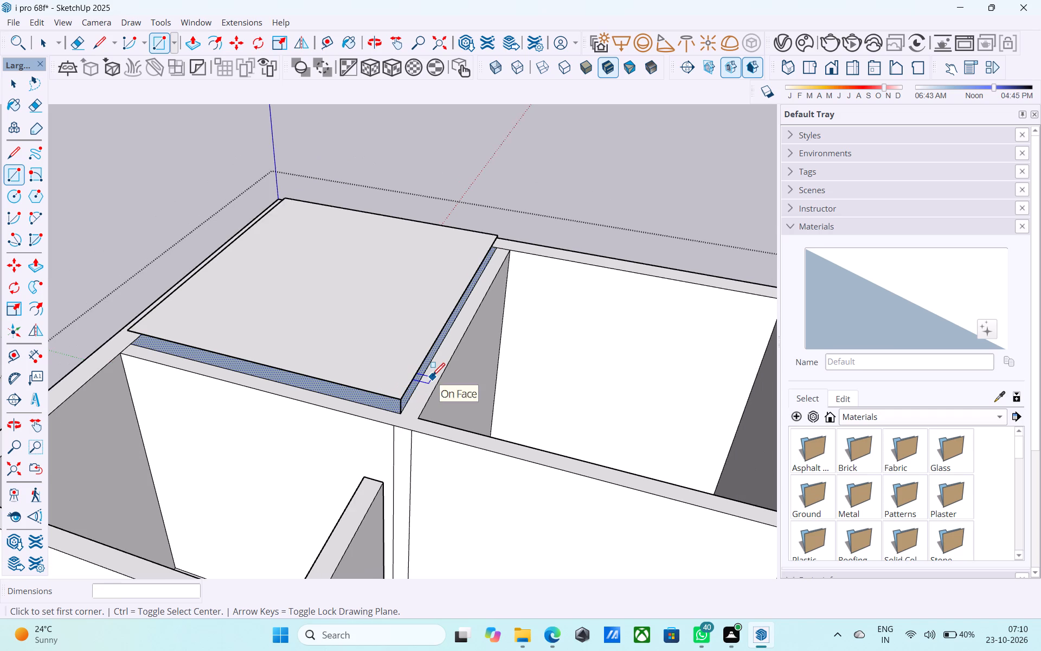
scroll(432, 377, "down", 1)
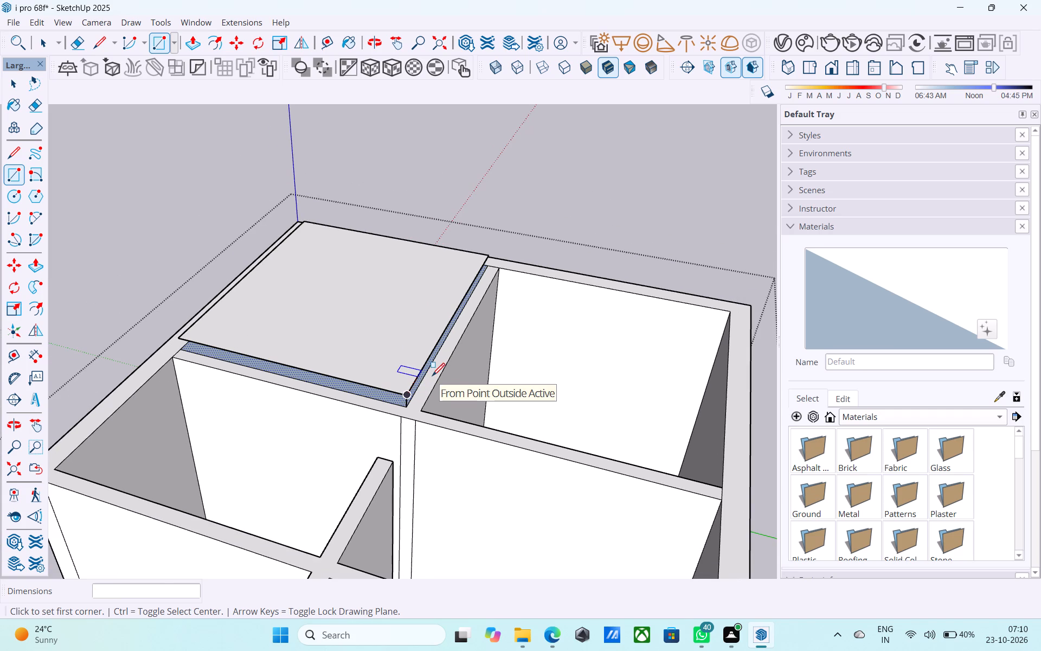
scroll(432, 377, "down", 3)
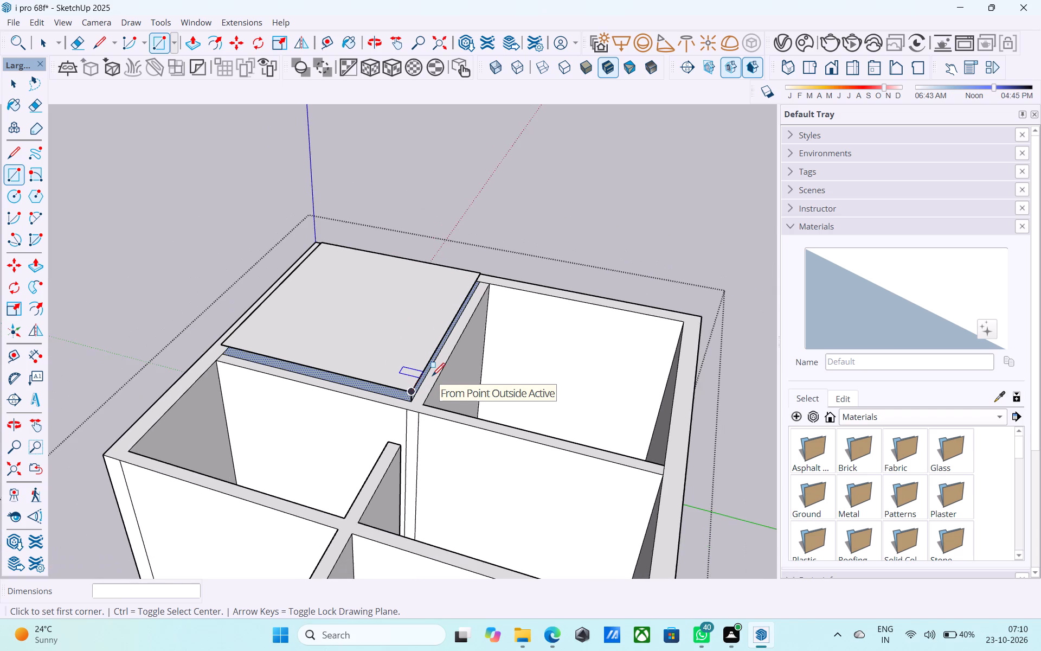
scroll(432, 377, "down", 6)
middle_click_drag(349, 353, 490, 330)
scroll(326, 371, "up", 5)
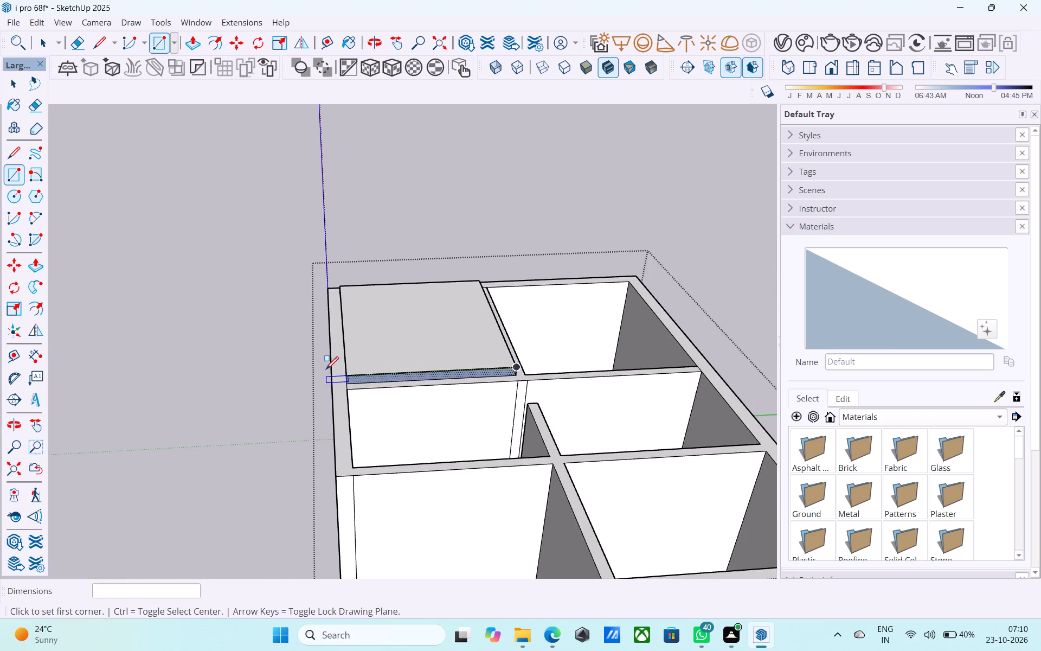
scroll(326, 371, "up", 3)
middle_click_drag(403, 383, 474, 383)
scroll(426, 392, "up", 7)
key("l")
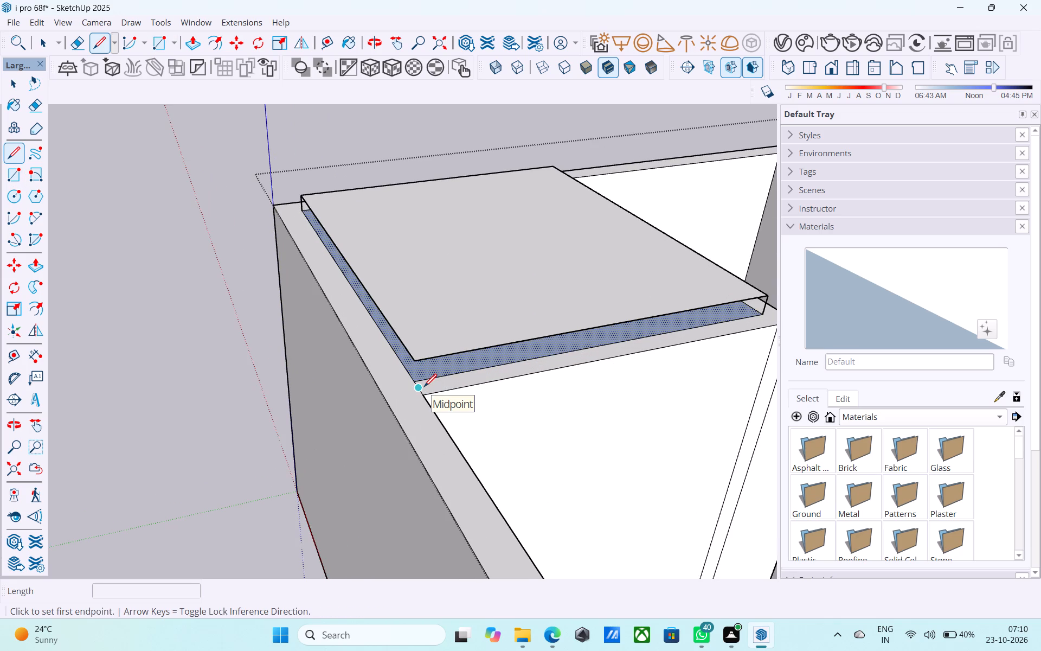
scroll(423, 385, "up", 6)
left_click(398, 376)
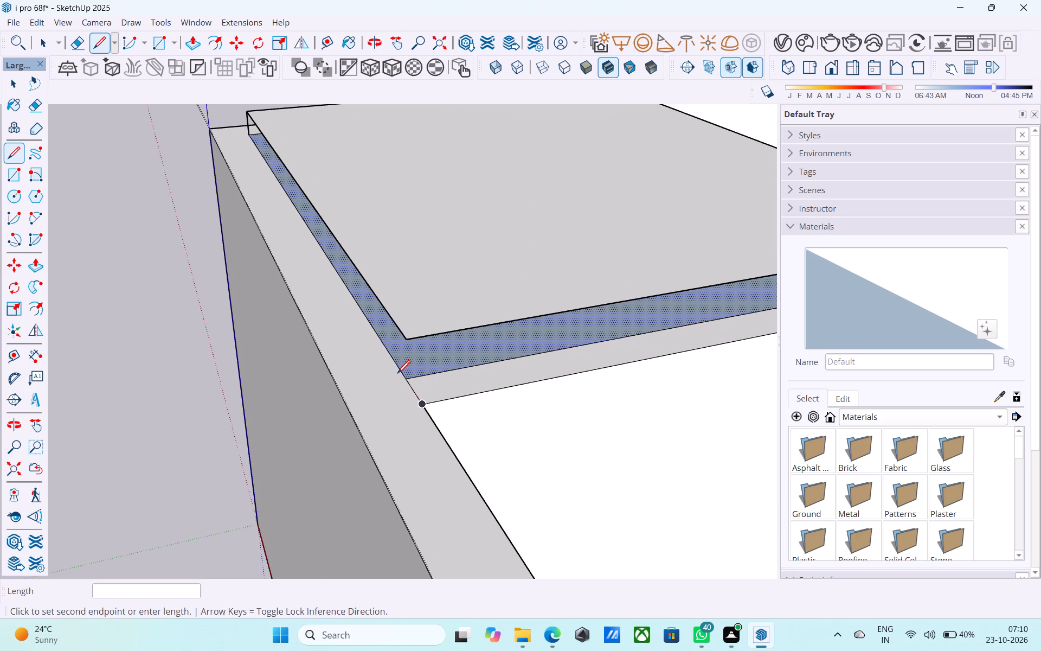
key("l")
left_click(408, 380)
left_click(406, 341)
key("space")
Draw the remaining vertical line between the covering face and upper rectangle, at the corner along the green-axis outer wall.
scroll(404, 343, "down", 5)
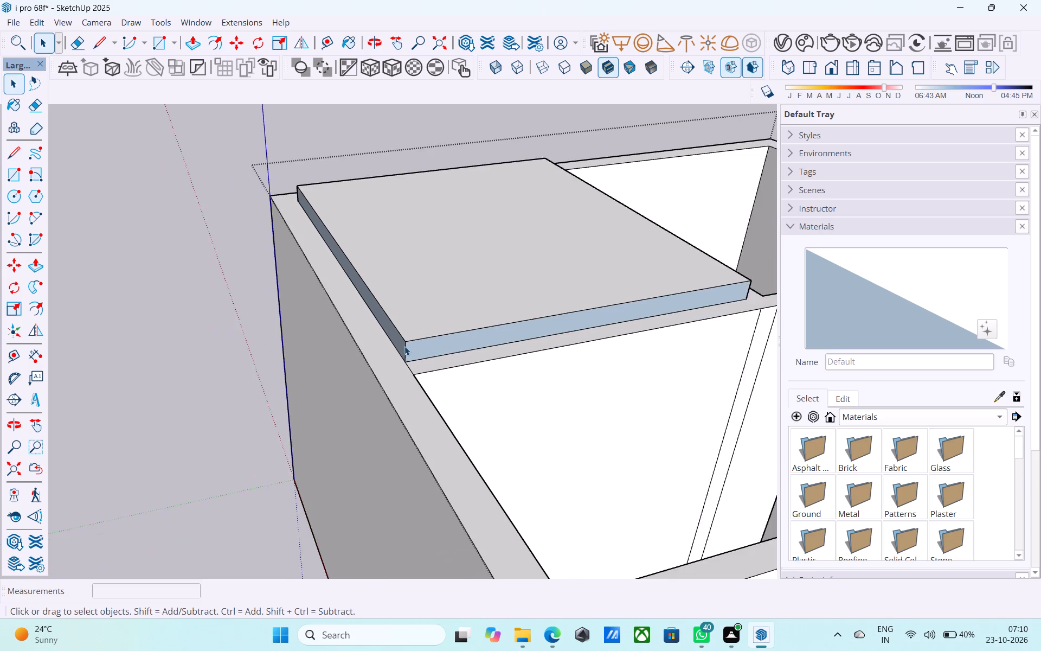
scroll(404, 346, "down", 7)
middle_click_drag(261, 393, 658, 387)
middle_click_drag(375, 404, 801, 417)
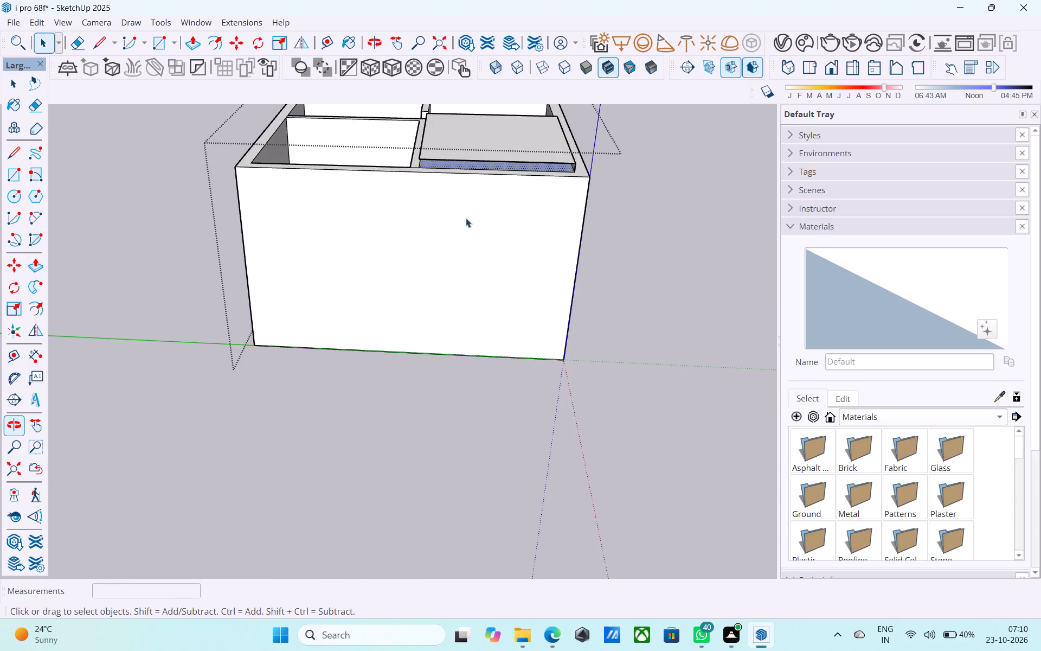
scroll(434, 192, "up", 2)
middle_click_drag(327, 330, 608, 414)
scroll(420, 451, "down", 6)
scroll(435, 255, "up", 7)
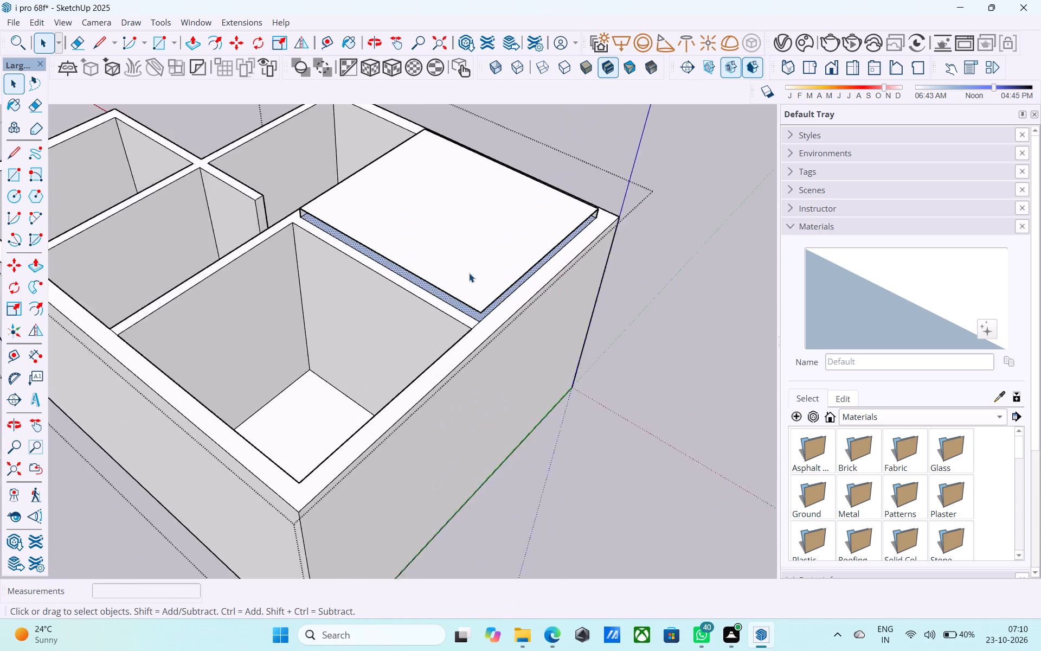
scroll(469, 273, "up", 3)
middle_click_drag(493, 298, 399, 308)
key("l")
scroll(419, 375, "up", 8)
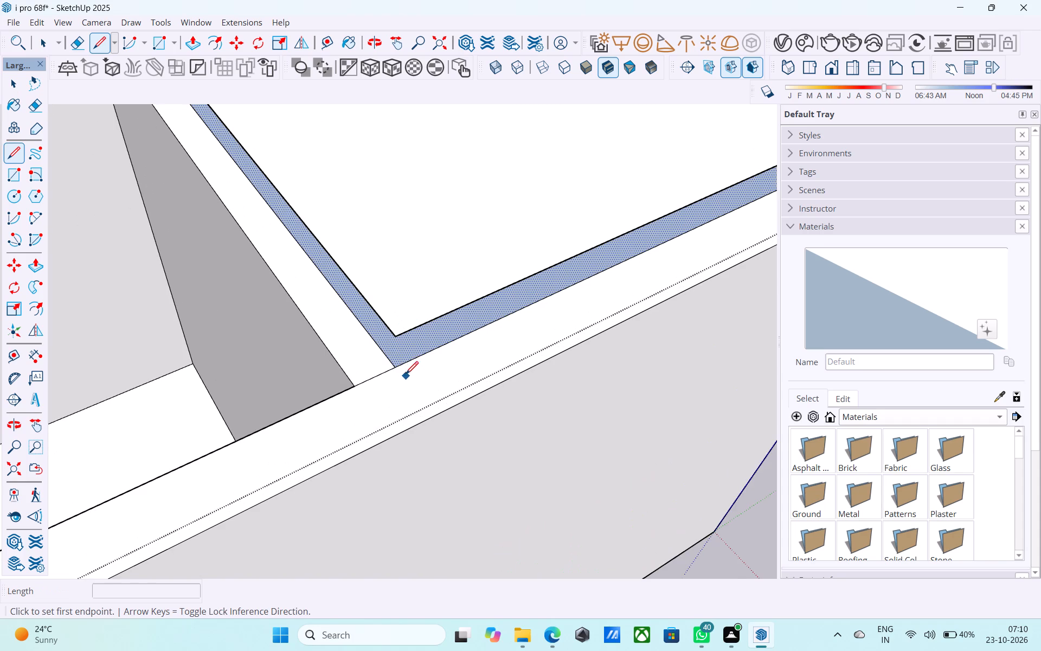
left_click(394, 367)
left_click(399, 341)
Erase the leftover line across the wall top where the end-room partition meets the green-axis outer wall beside the slab.
key("e")
left_click_drag(371, 370, 378, 382)
Reverse the slab's side faces facing the middle rooms and along the red-axis outer wall.
scroll(378, 381, "down", 9)
scroll(377, 380, "up", 1)
scroll(377, 380, "down", 2)
middle_click_drag(485, 344, 199, 377)
middle_click_drag(417, 366, 162, 375)
middle_click_drag(381, 361, 133, 323)
middle_click_drag(406, 362, 203, 304)
scroll(226, 359, "up", 5)
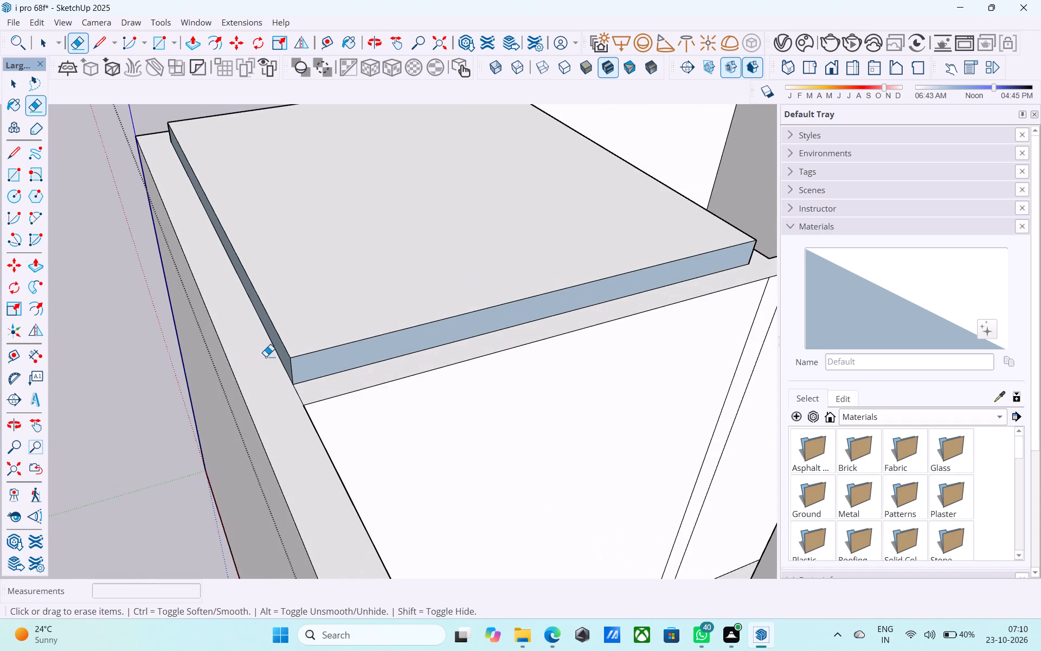
middle_click_drag(348, 325, 359, 292)
scroll(348, 325, "up", 1)
key("space")
scroll(338, 330, "up", 9)
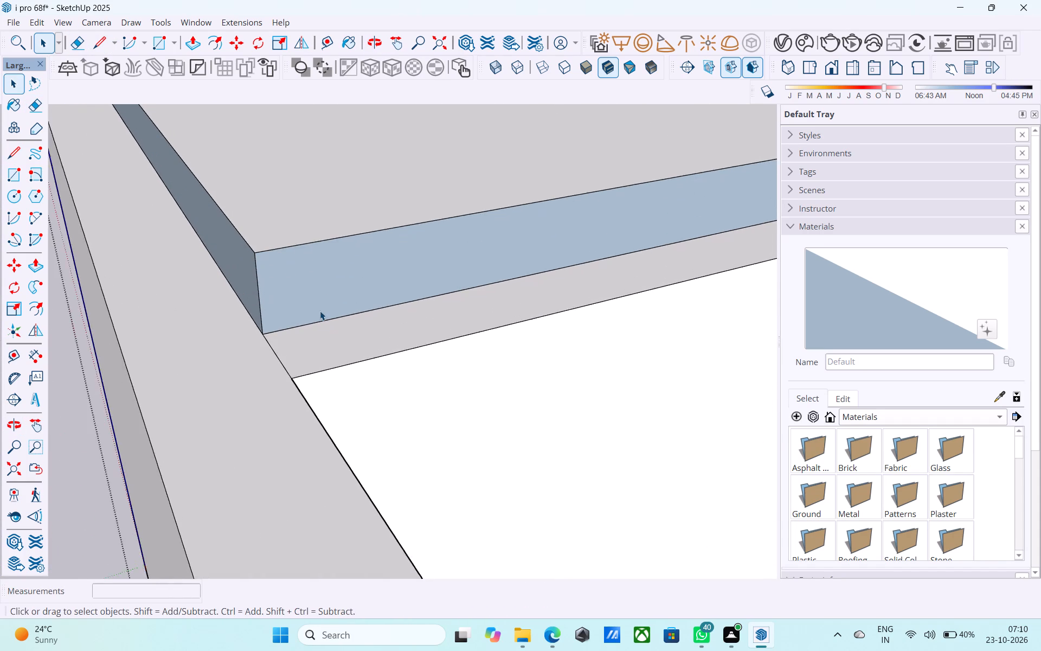
left_click(316, 295)
right_click(316, 295)
left_click(370, 481)
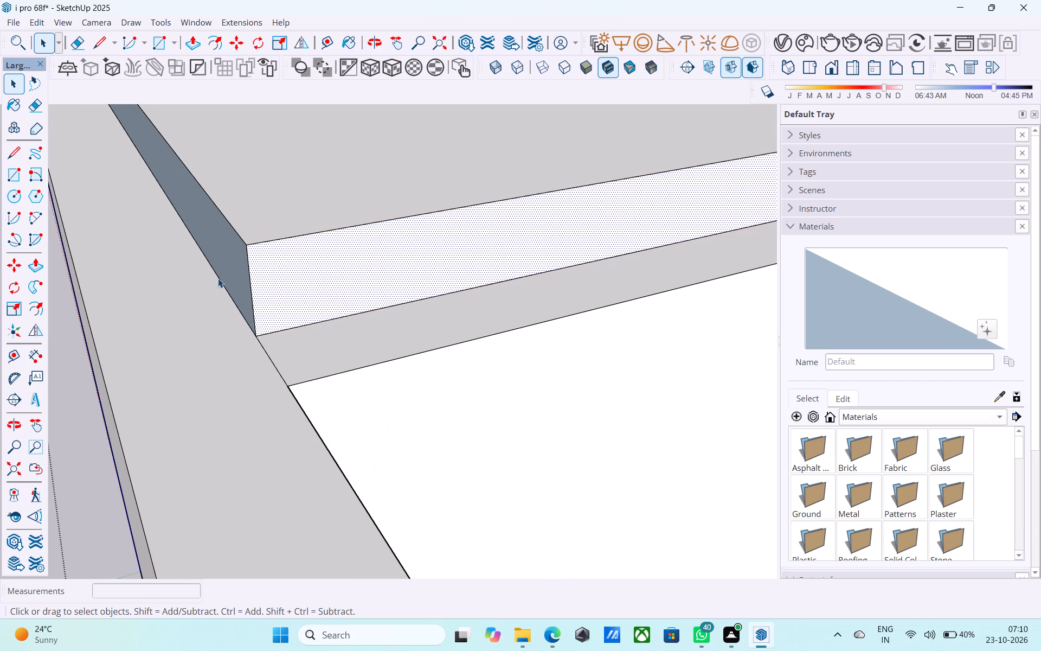
left_click(221, 251)
right_click(221, 251)
left_click(280, 432)
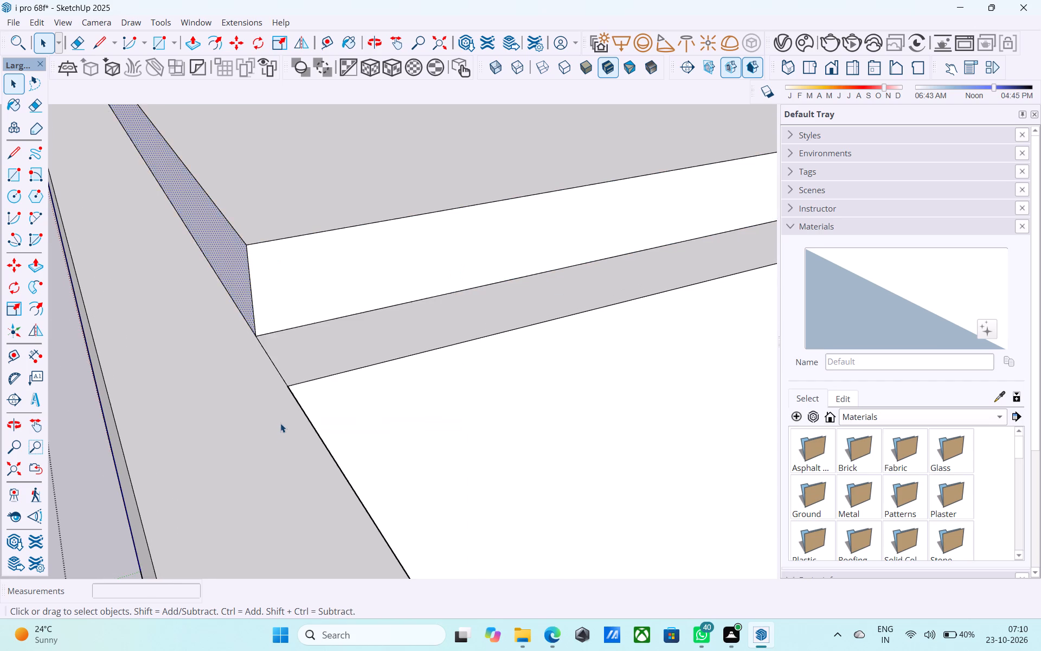
Reverse the slab's remaining two side faces, along the green-axis outer wall and facing the neighbouring end room.
scroll(280, 423, "down", 7)
middle_click_drag(279, 423, 517, 383)
scroll(516, 376, "down", 11)
middle_click_drag(289, 371, 676, 348)
middle_click_drag(364, 285, 619, 309)
scroll(492, 247, "up", 9)
scroll(361, 208, "down", 6)
middle_click_drag(433, 280, 528, 287)
scroll(610, 301, "up", 6)
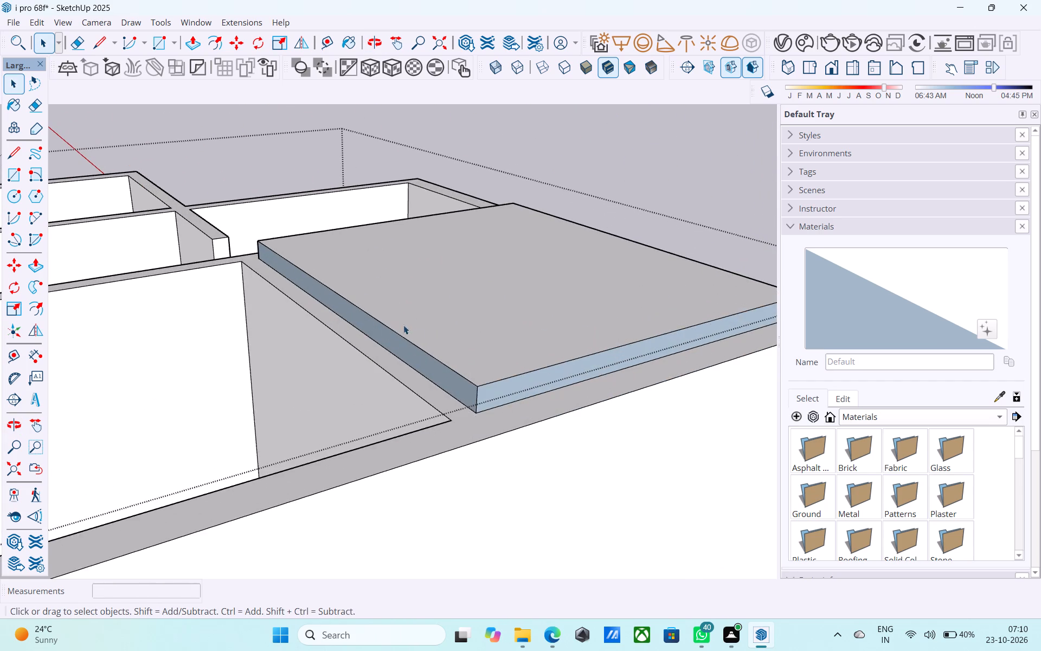
scroll(261, 301, "down", 6)
scroll(367, 310, "up", 7)
left_click(385, 367)
right_click(385, 367)
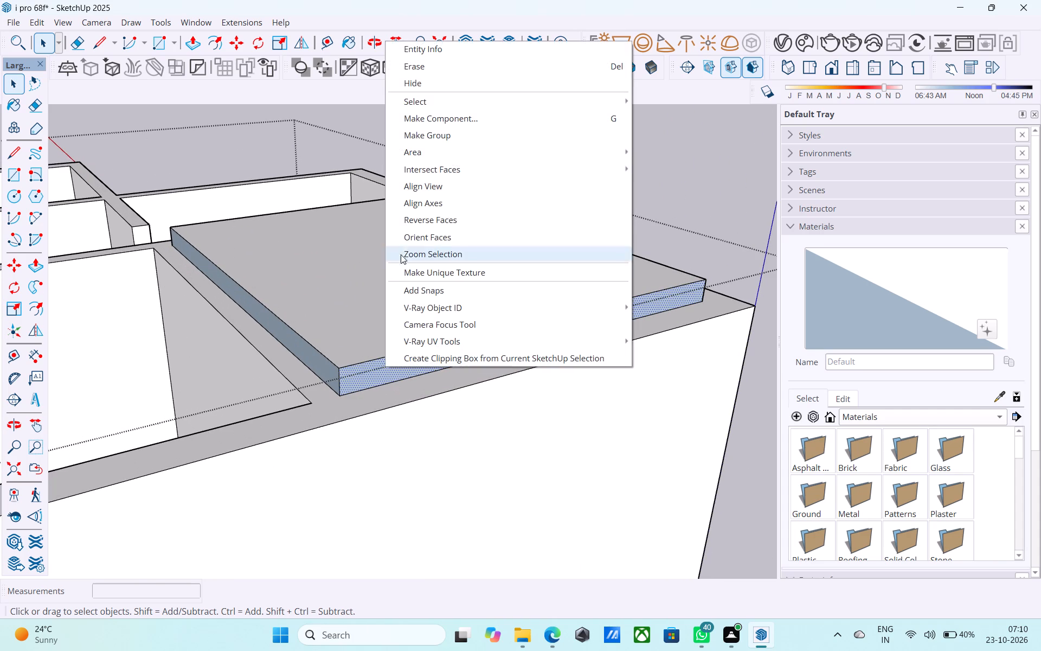
left_click(416, 216)
left_click(327, 376)
right_click(327, 376)
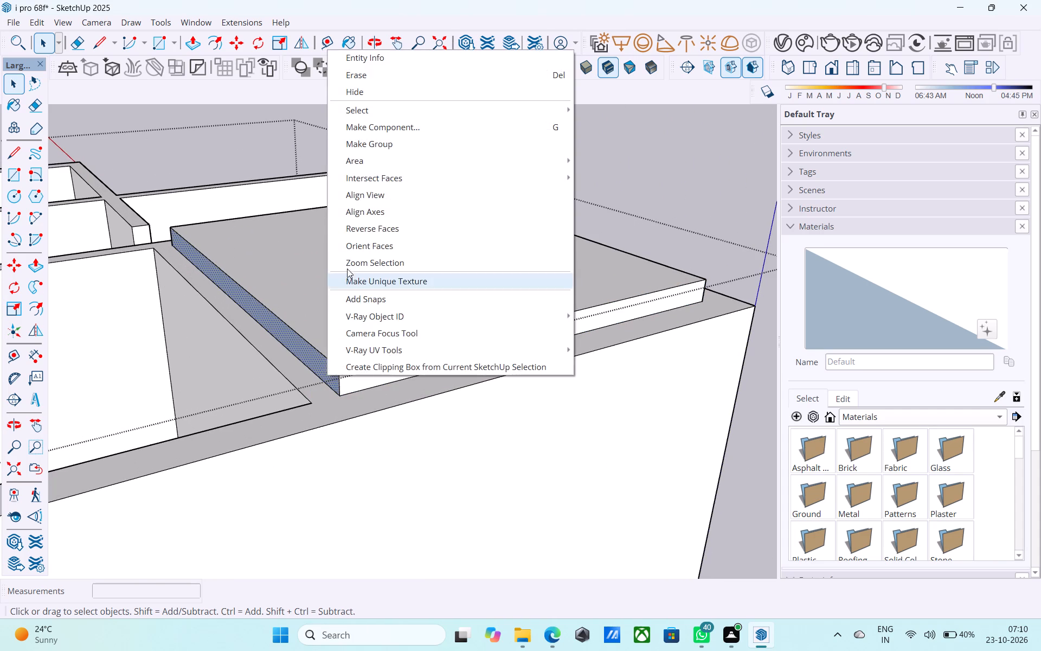
left_click(357, 235)
Push/Pull the slab's side face along the green-axis wall outward 9" to the outer wall edge.
scroll(357, 235, "down", 8)
scroll(399, 288, "up", 6)
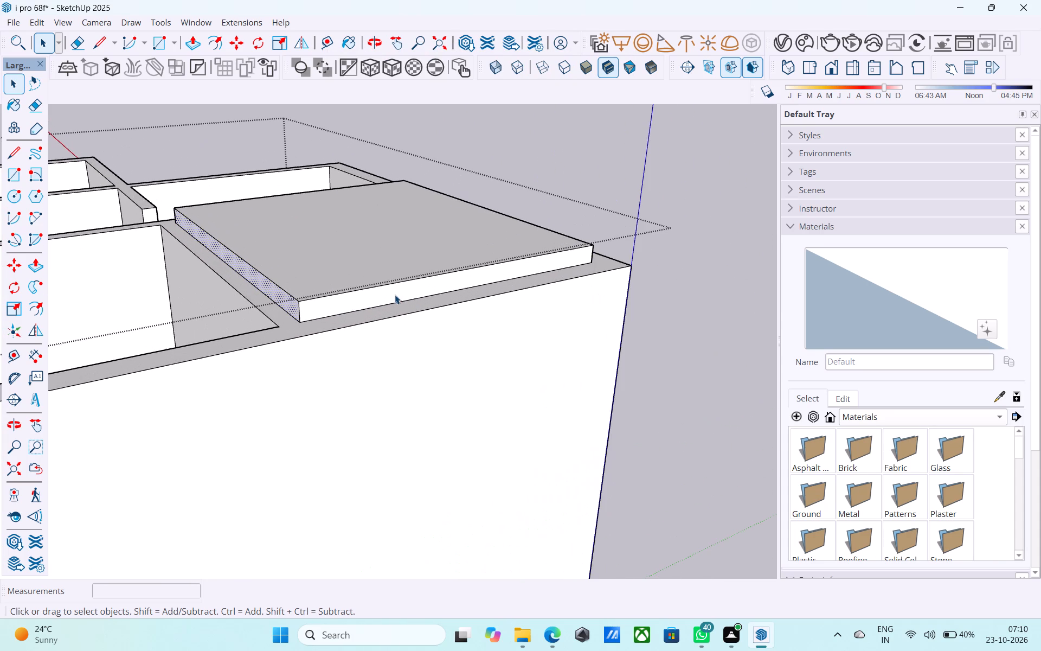
left_click(395, 295)
key("p")
left_click(395, 295)
left_click(395, 323)
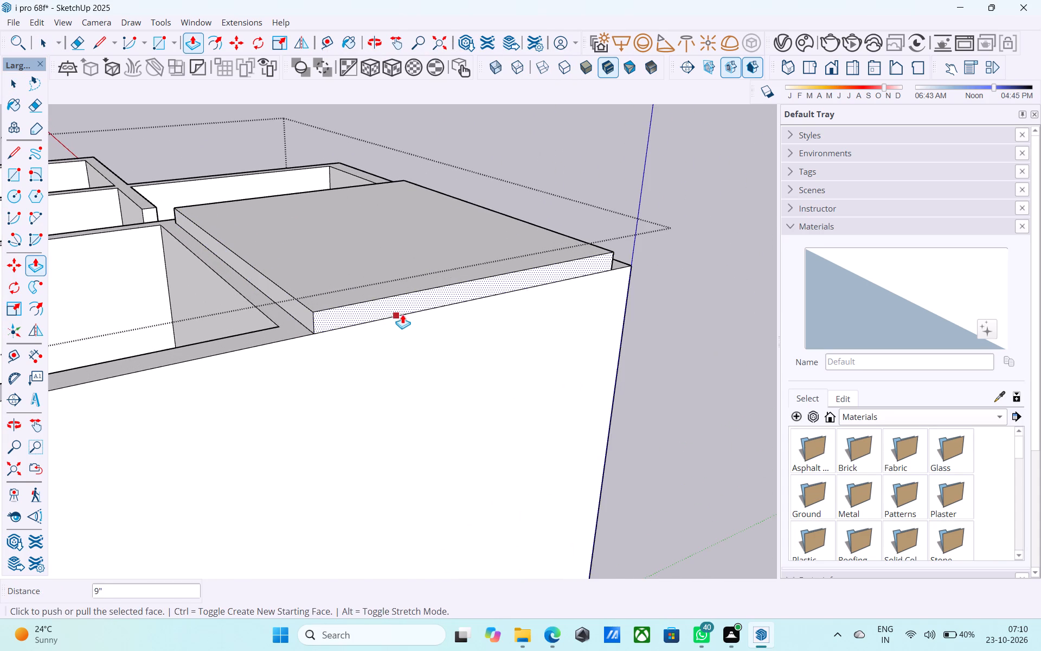
Push/Pull the slab's side face along the red-axis wall outward to sit flush with the outer wall face.
scroll(420, 294, "down", 5)
middle_click_drag(426, 285, 151, 291)
scroll(346, 282, "up", 9)
key("space")
left_click(347, 282)
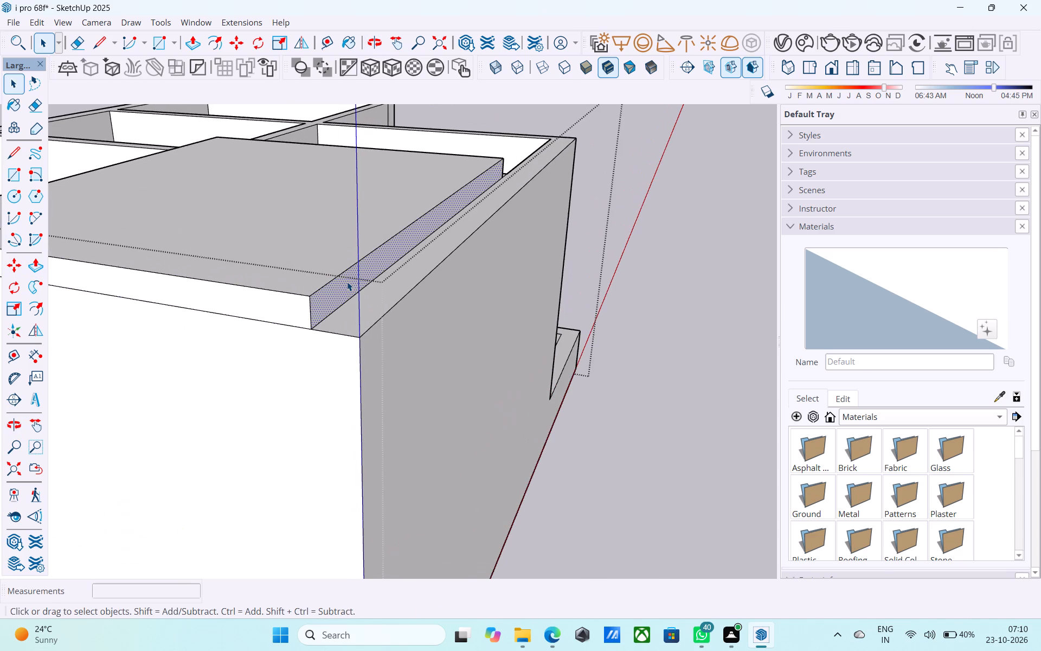
key("p")
left_click(347, 282)
left_click_drag(394, 321, 394, 338)
scroll(395, 336, "down", 7)
key("space")
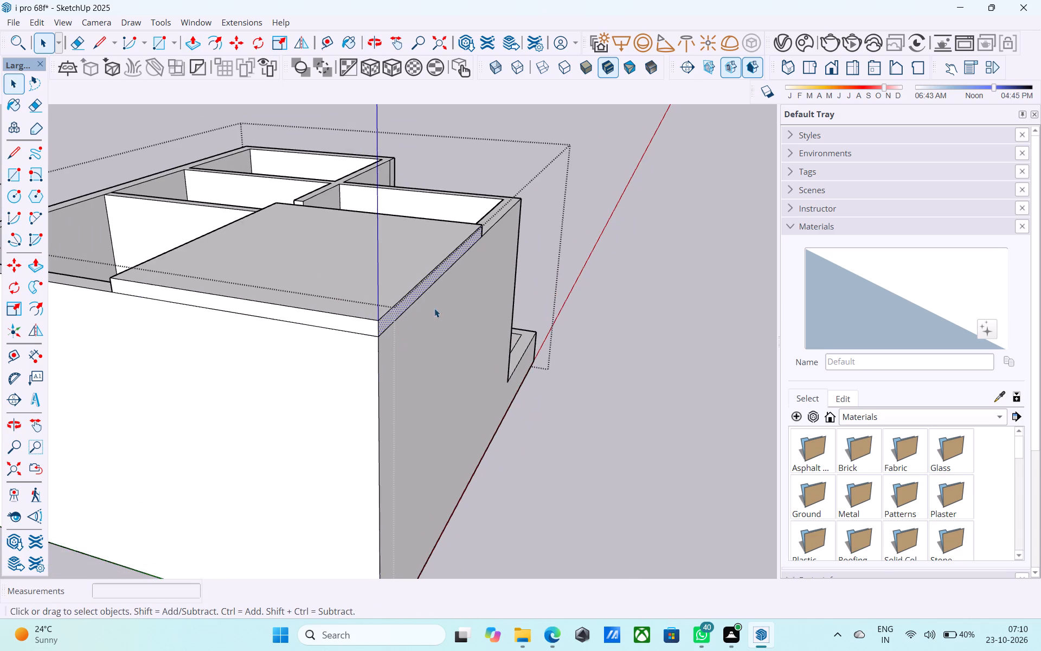
Push/Pull the slab's side face across the neighbouring end room until it is flush with the far outer wall face.
scroll(473, 298, "down", 7)
middle_click_drag(358, 306, 721, 312)
scroll(405, 314, "up", 6)
scroll(471, 248, "up", 3)
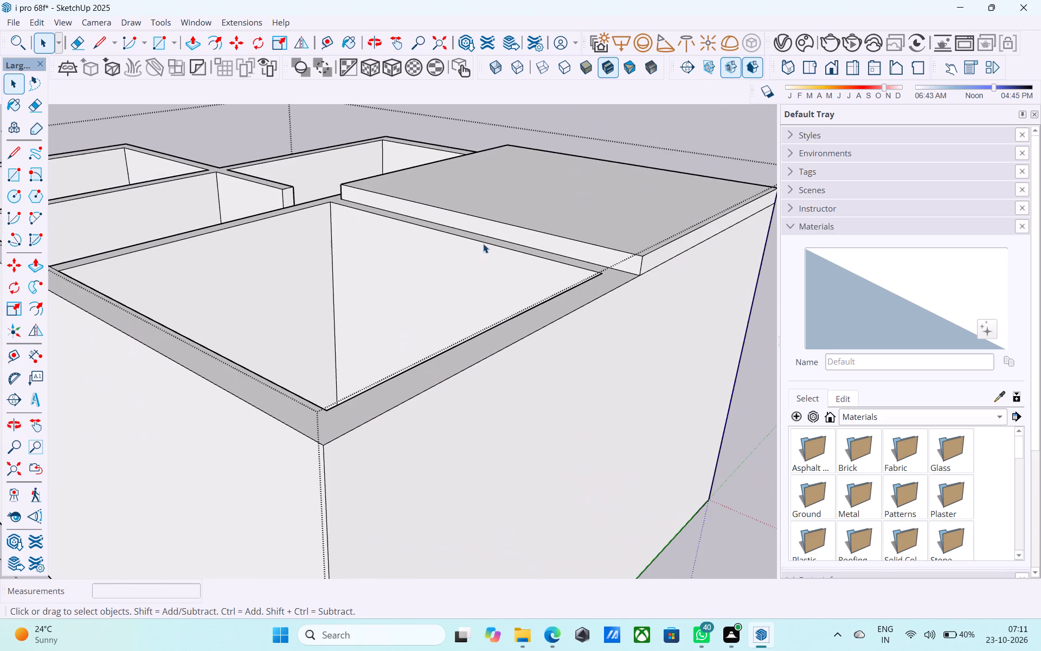
left_click(501, 230)
key("p")
left_click(501, 230)
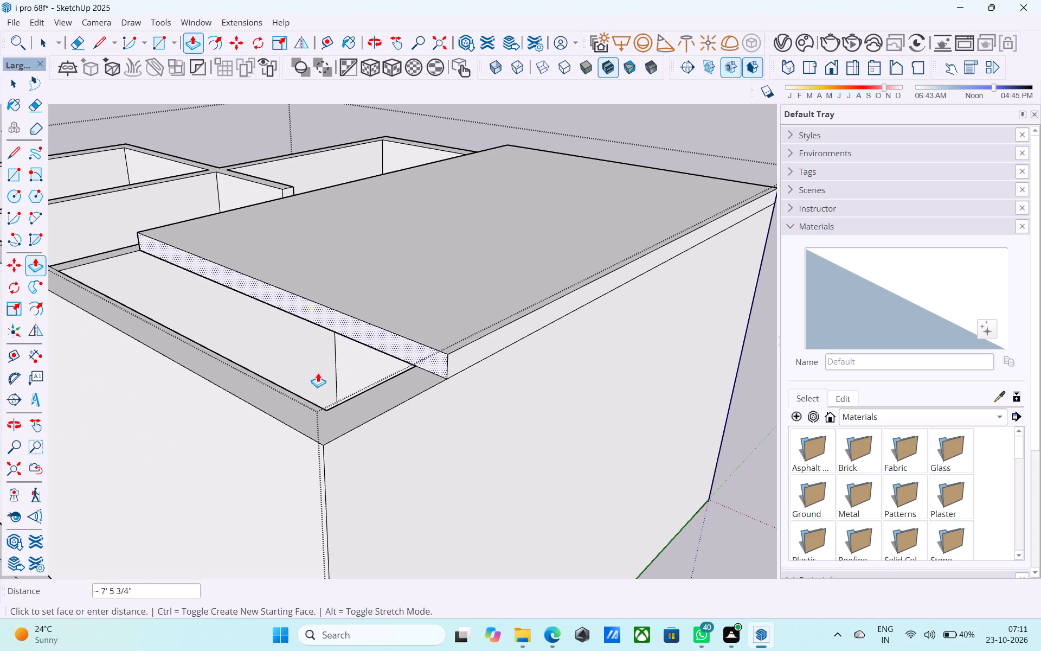
left_click_drag(311, 378, 303, 382)
left_click(338, 335)
left_click(240, 402)
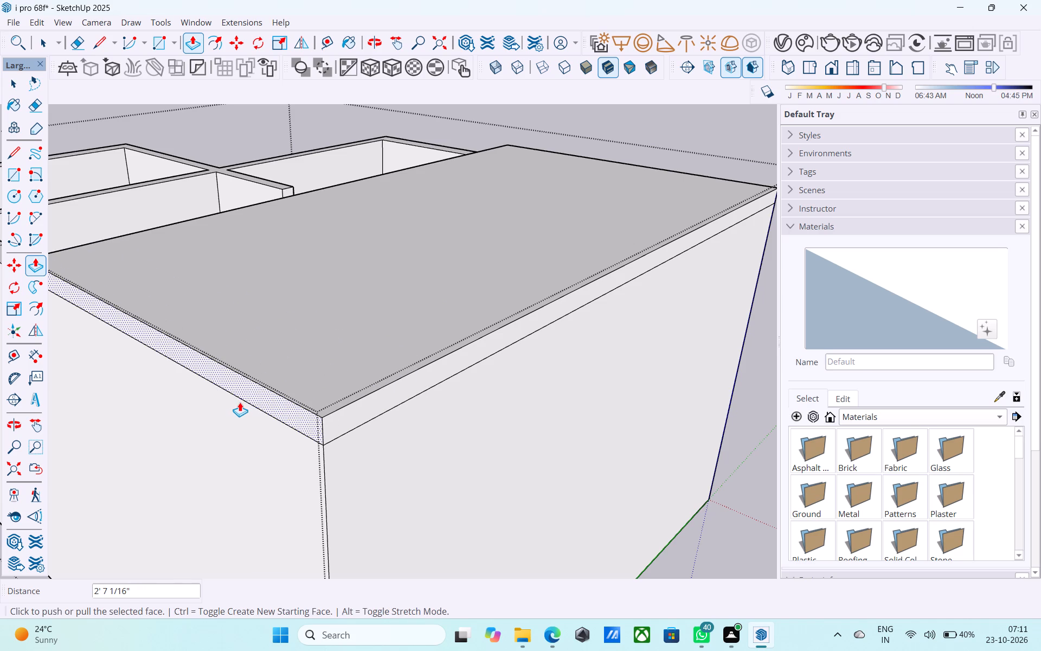
key("space")
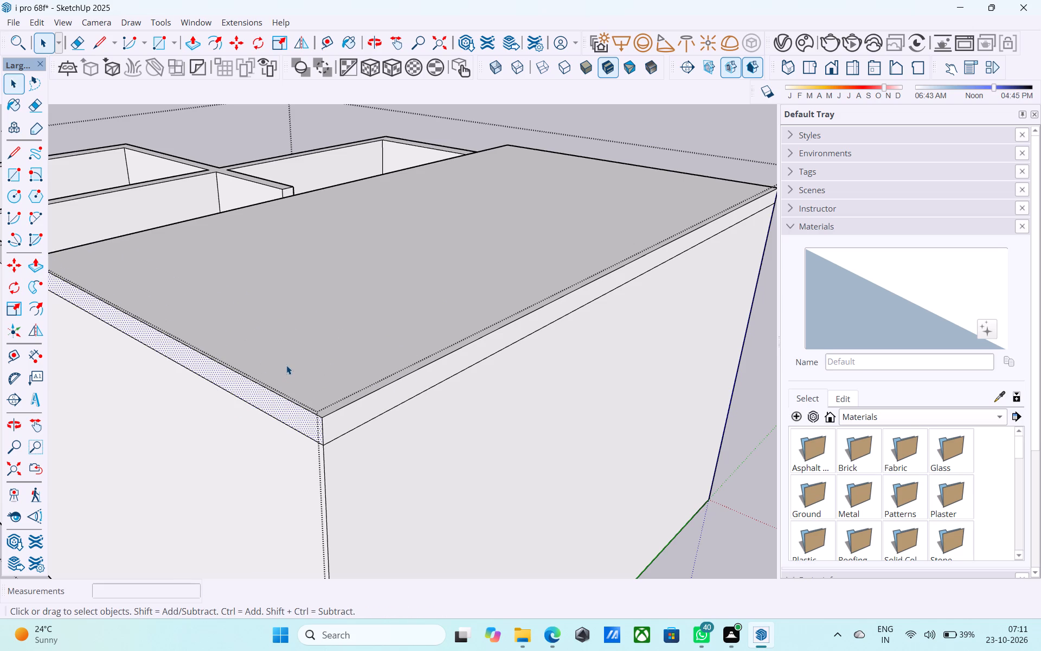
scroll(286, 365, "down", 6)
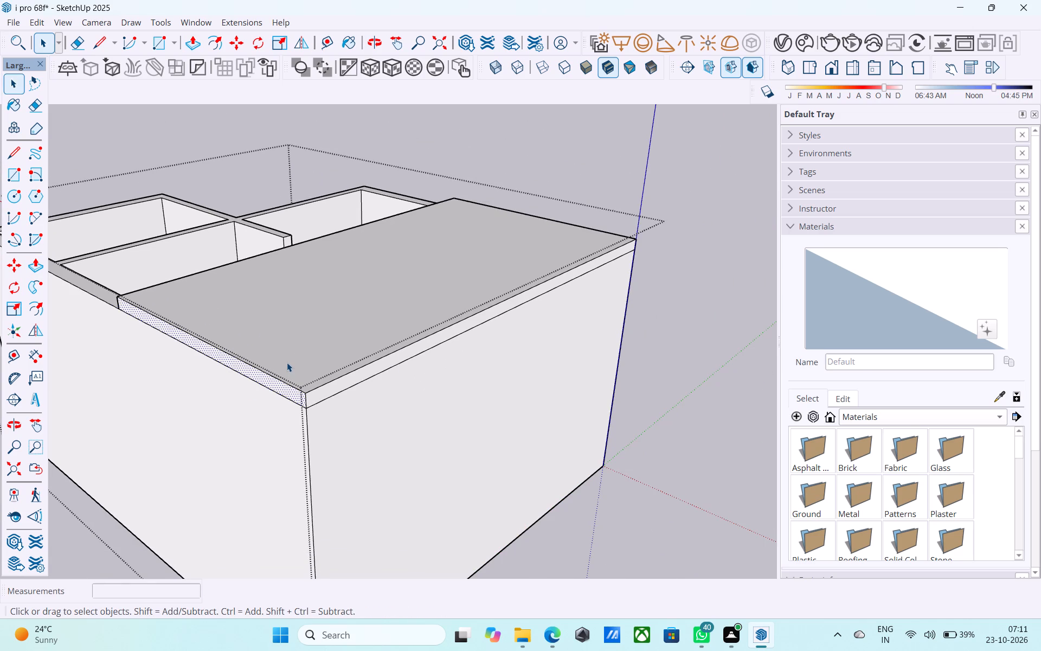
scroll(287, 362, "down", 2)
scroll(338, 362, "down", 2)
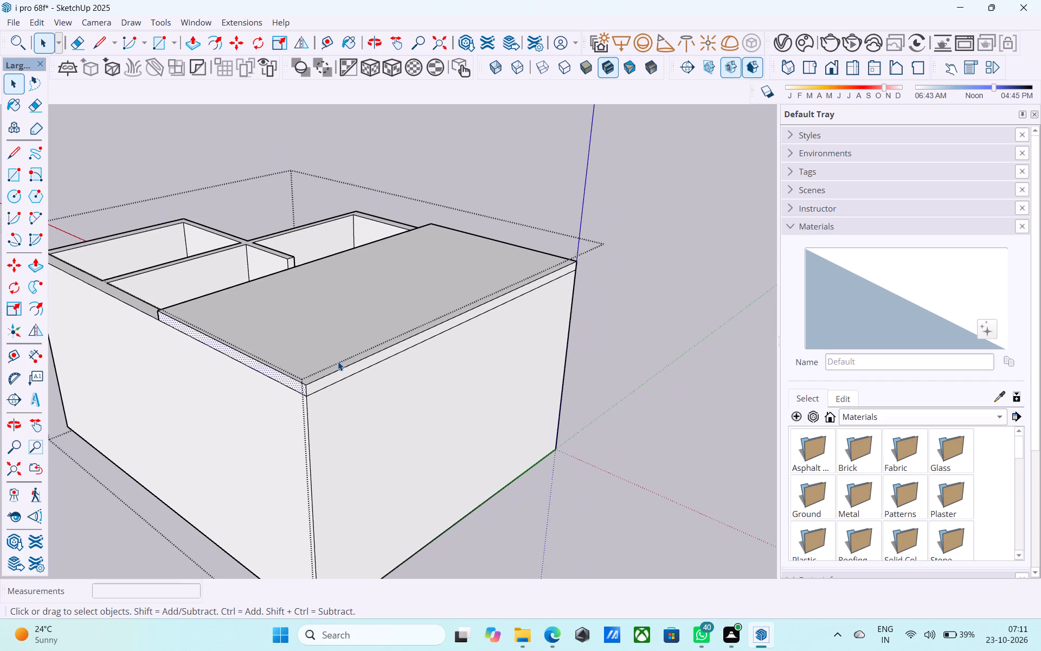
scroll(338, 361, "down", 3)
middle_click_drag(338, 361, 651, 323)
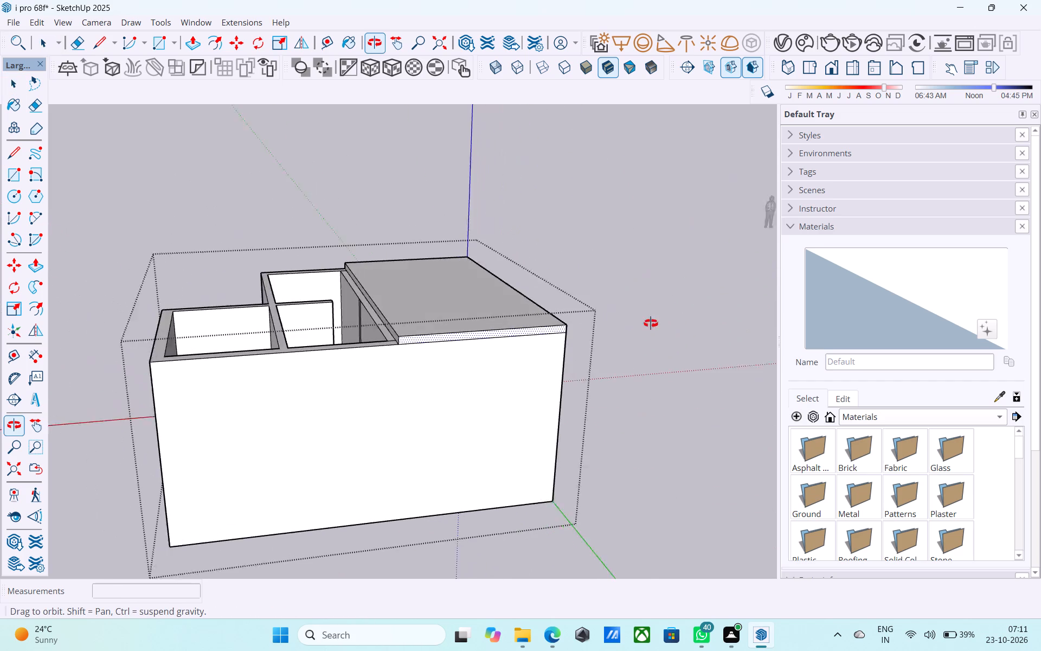
Push/Pull the slab's side face facing the uncovered rooms outward 6' 6" to the next partition wall.
middle_click_drag(651, 323, 653, 322)
middle_click_drag(355, 344, 685, 324)
middle_click_drag(444, 290, 465, 296)
scroll(461, 297, "up", 4)
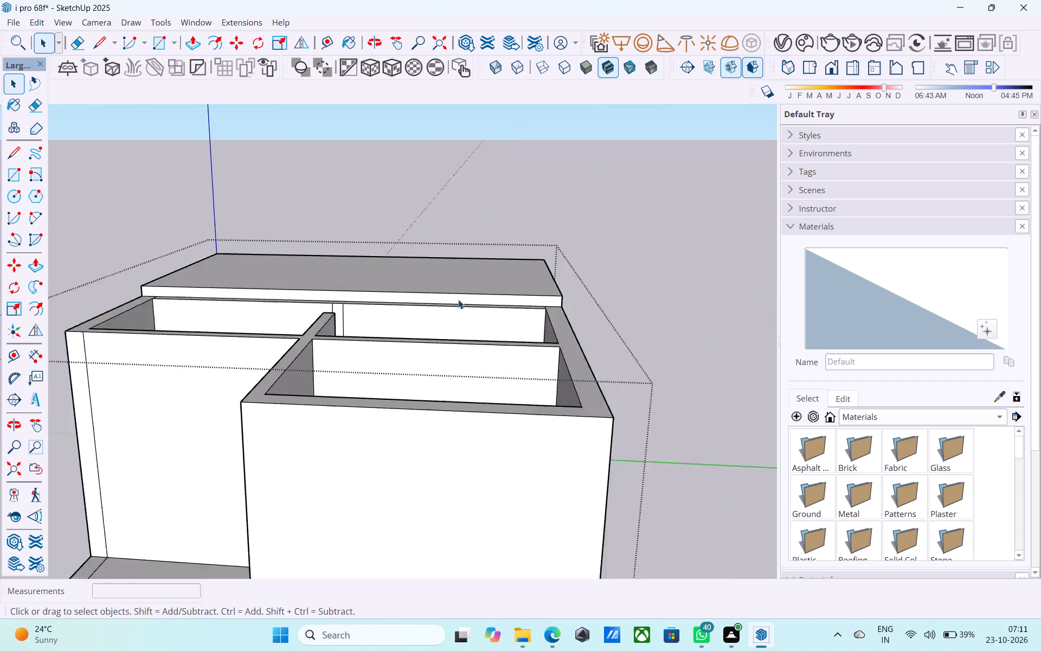
scroll(458, 299, "up", 4)
left_click(458, 299)
key("p")
left_click(458, 299)
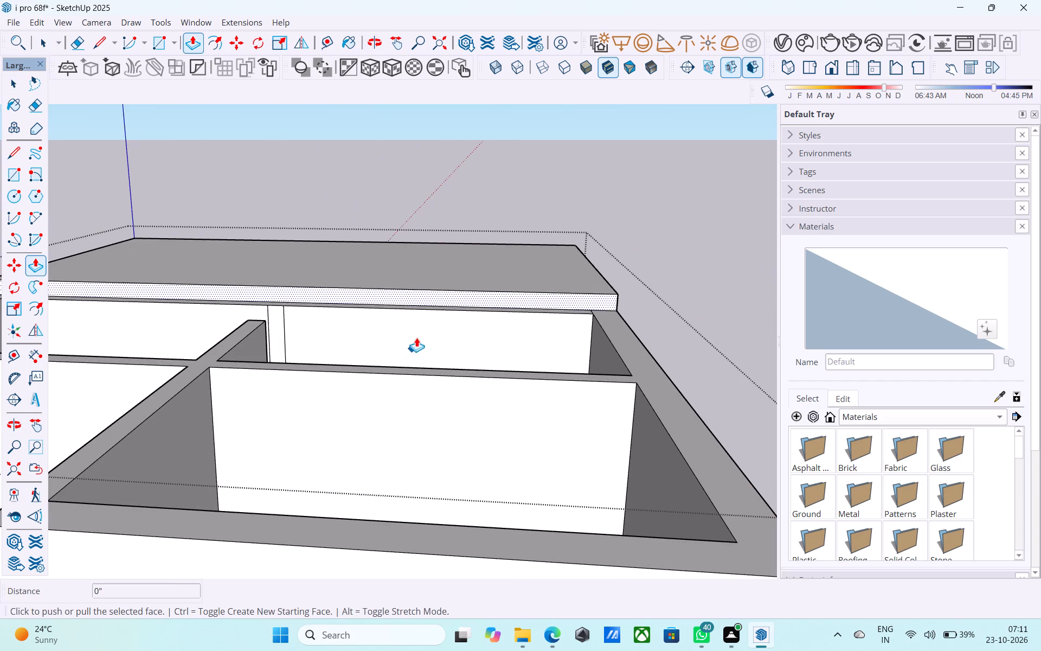
left_click(422, 299)
left_click(400, 366)
left_click(419, 293)
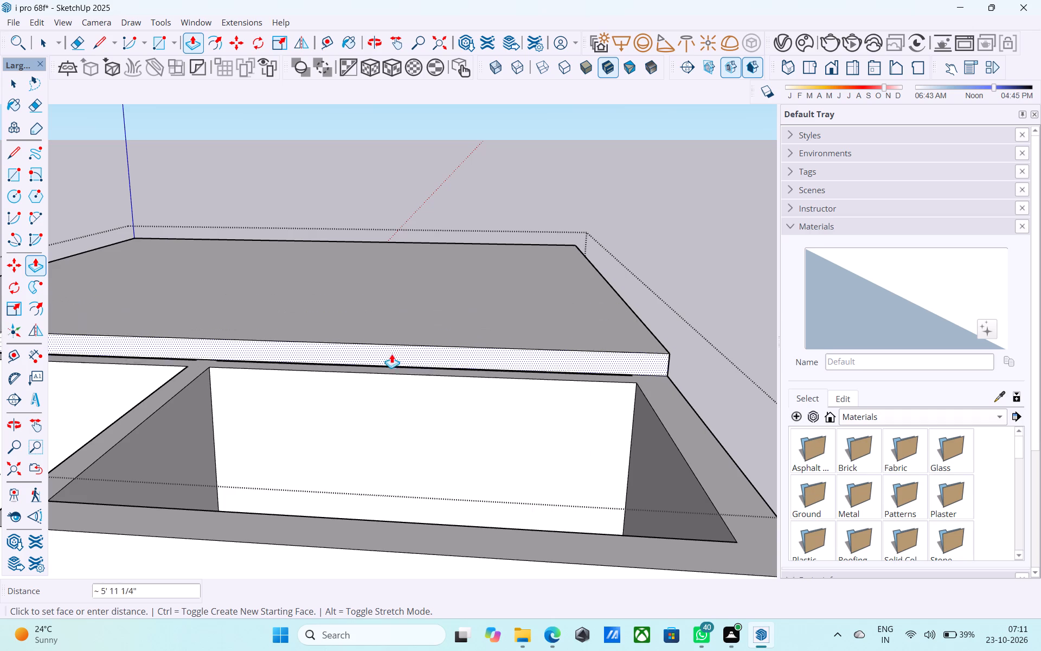
left_click(383, 384)
Push/Pull the same slab side face a further 7' 3" over the last room and open corner, flush with the end wall.
scroll(387, 330, "down", 12)
middle_click_drag(354, 316, 368, 315)
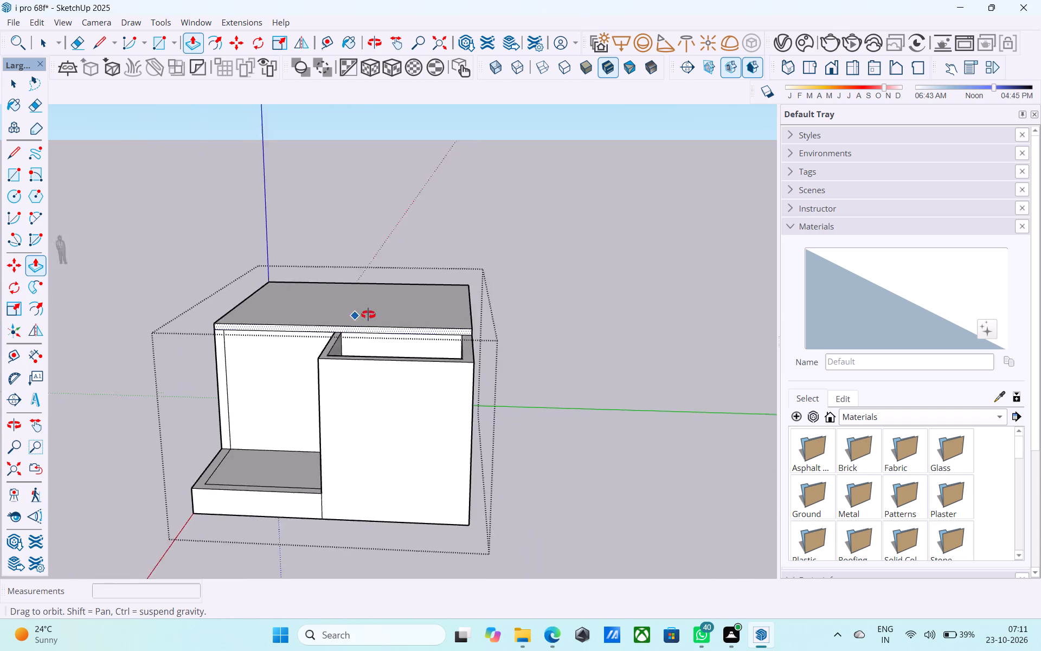
middle_click_drag(368, 315, 411, 322)
scroll(281, 275, "down", 2)
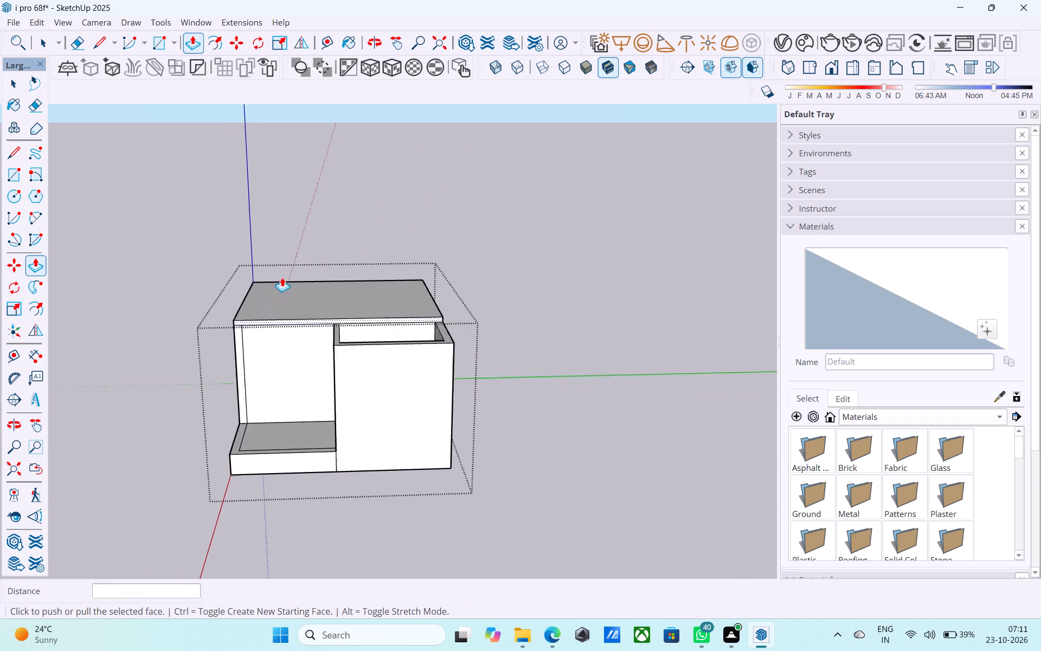
scroll(282, 277, "down", 4)
middle_click_drag(282, 277, 305, 313)
scroll(305, 318, "up", 6)
scroll(247, 252, "down", 5)
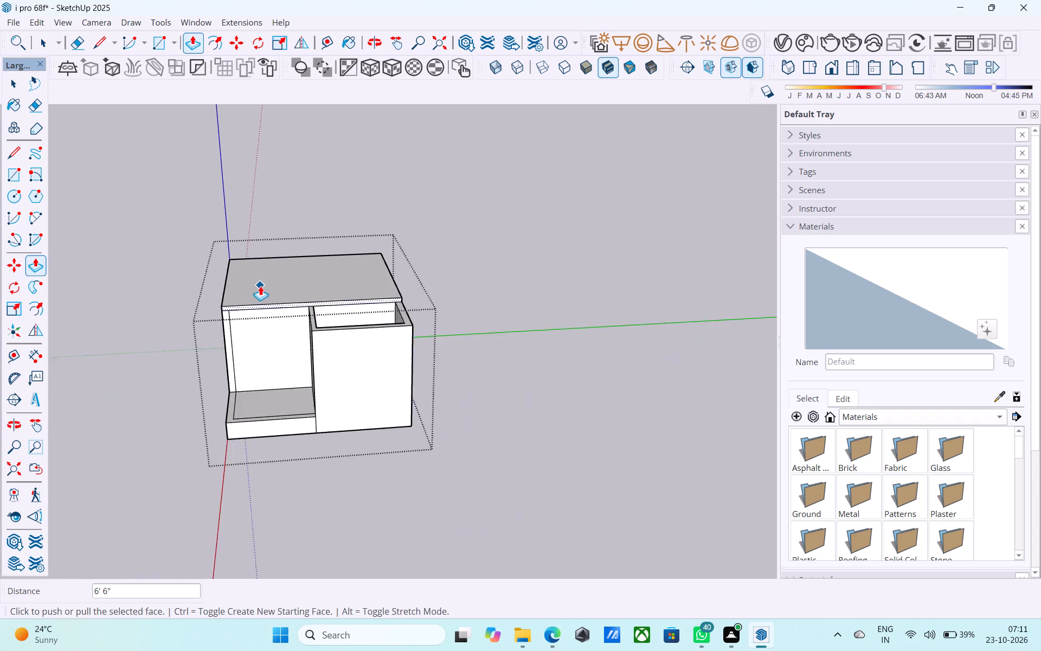
scroll(260, 286, "up", 10)
left_click(267, 323)
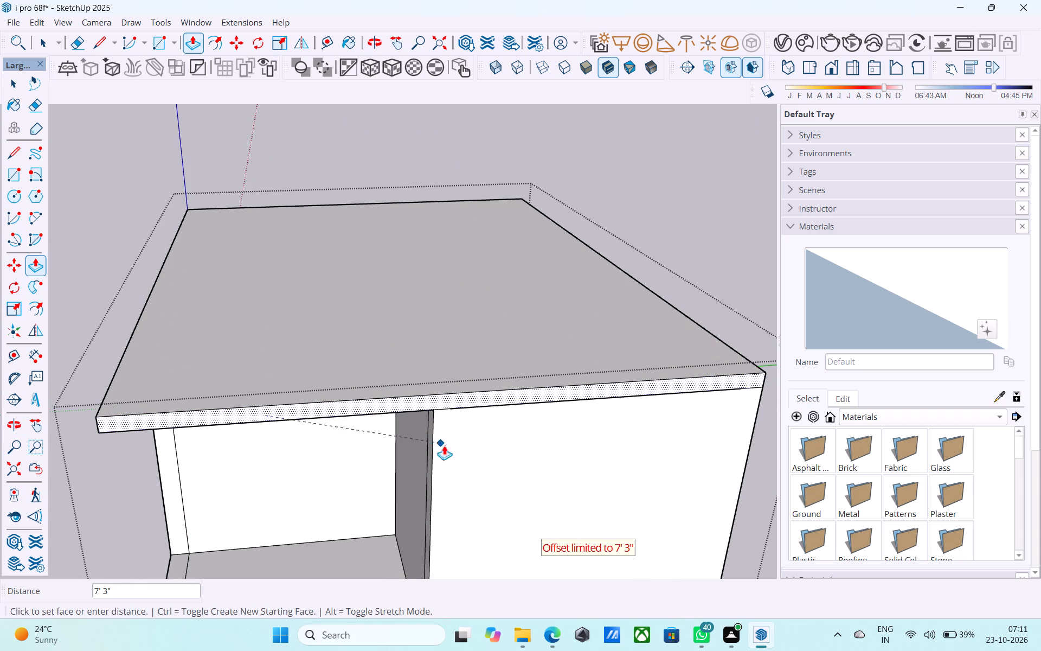
left_click(444, 445)
scroll(422, 422, "down", 8)
key("space")
Examine the extended roof slab from below and above, around the open corner.
middle_click_drag(382, 393, 373, 231)
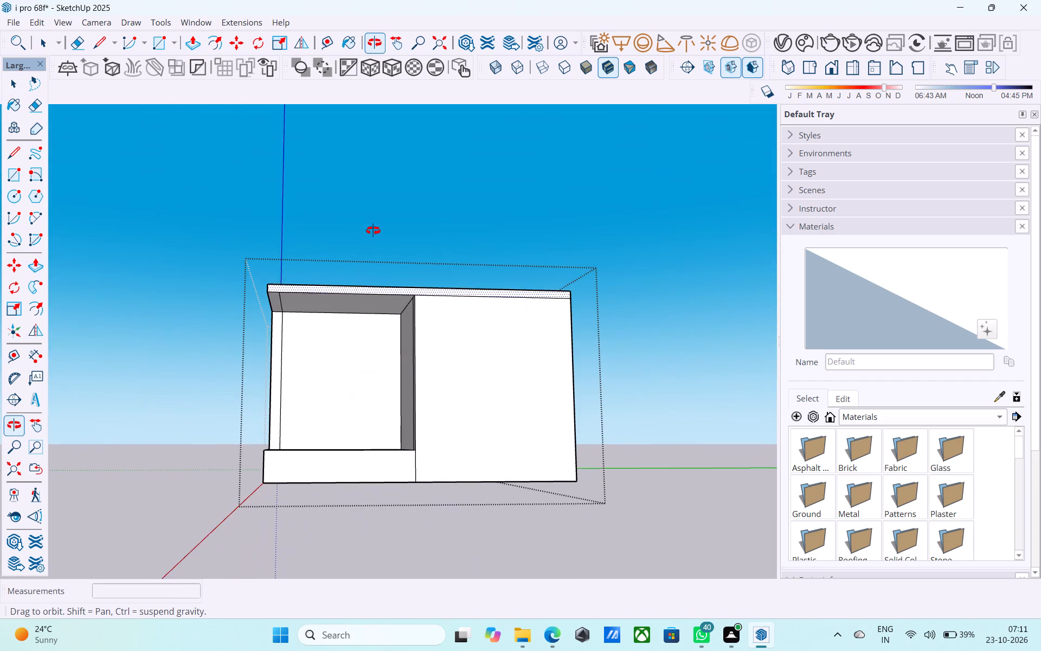
middle_click_drag(373, 231, 370, 235)
scroll(331, 415, "up", 1)
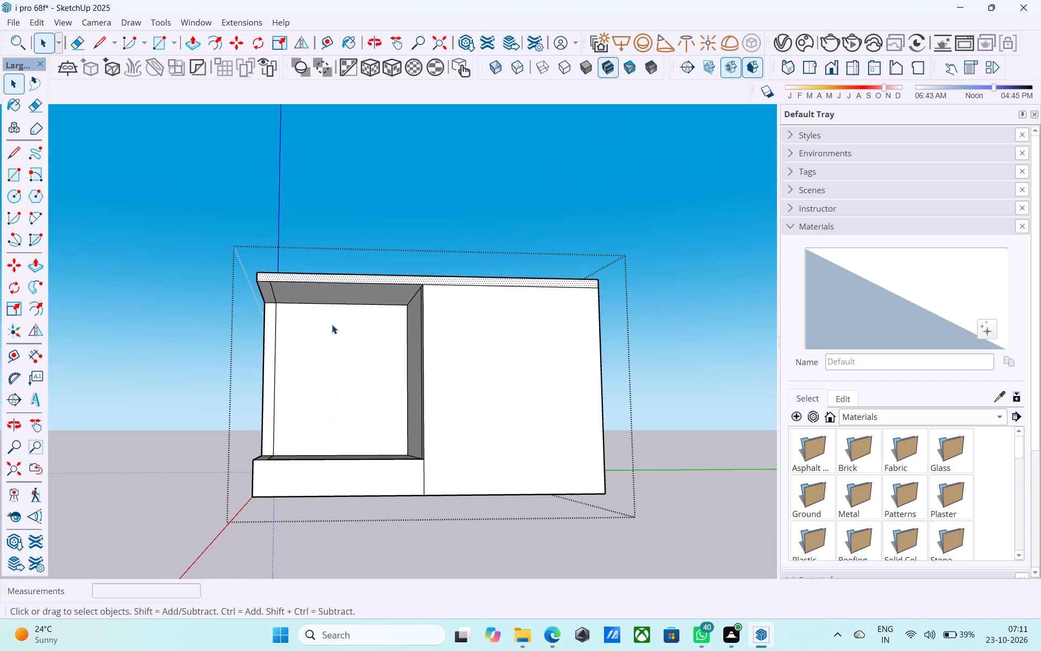
middle_click_drag(333, 316, 335, 488)
scroll(333, 395, "up", 5)
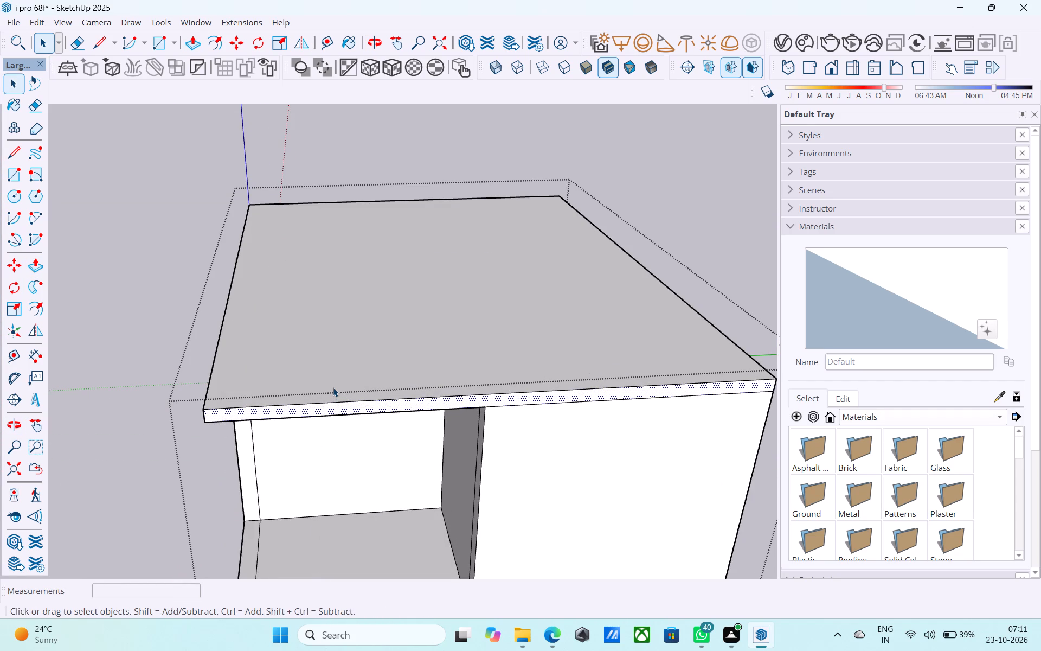
scroll(333, 387, "down", 6)
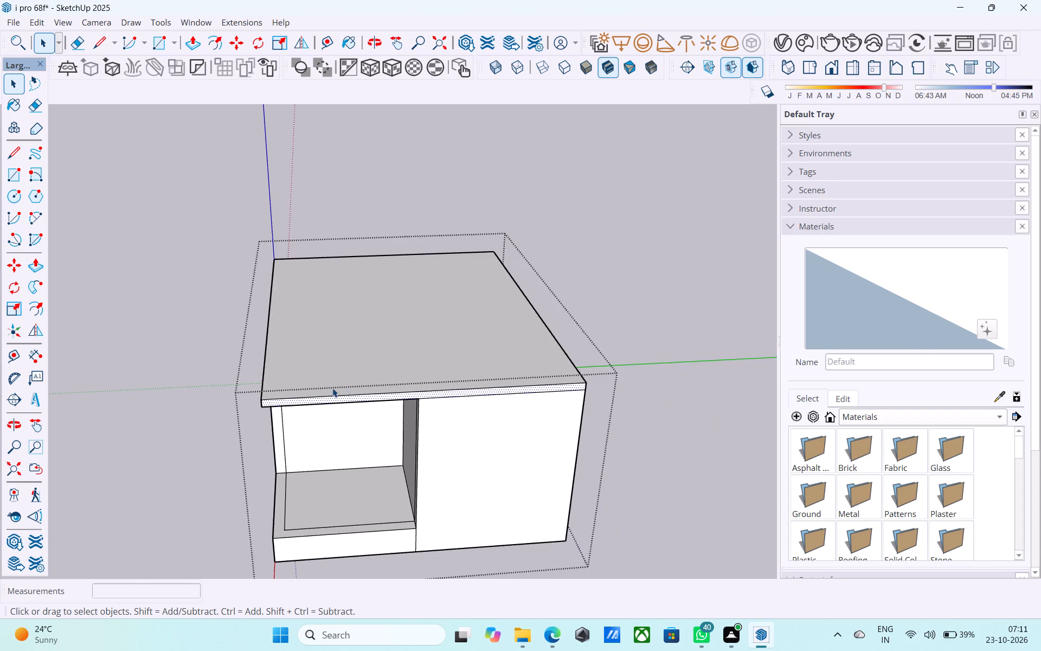
middle_click_drag(332, 388, 335, 443)
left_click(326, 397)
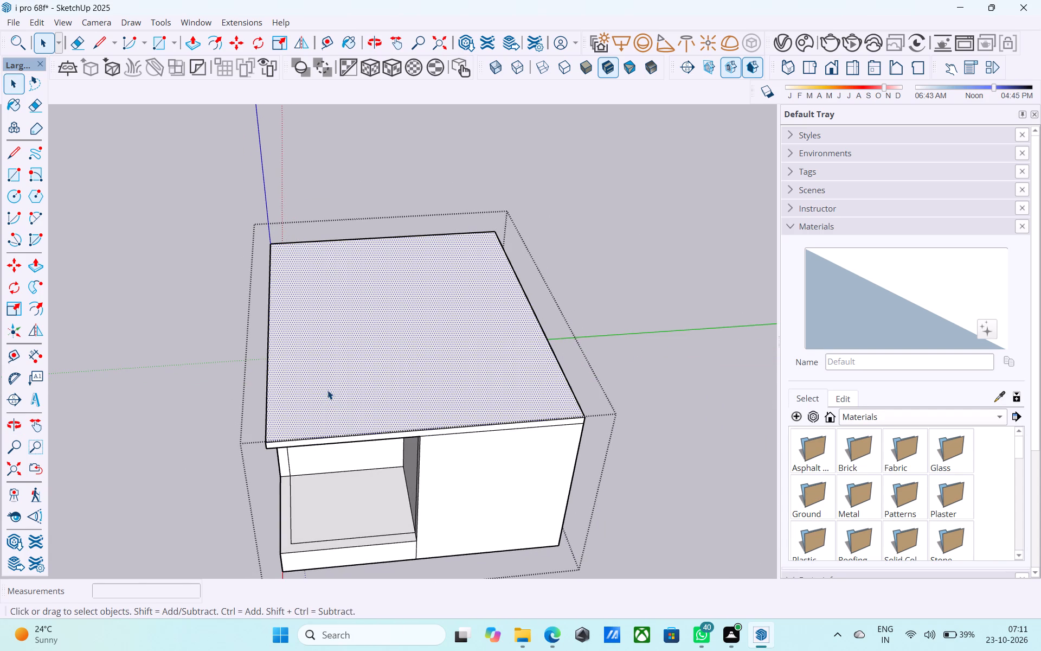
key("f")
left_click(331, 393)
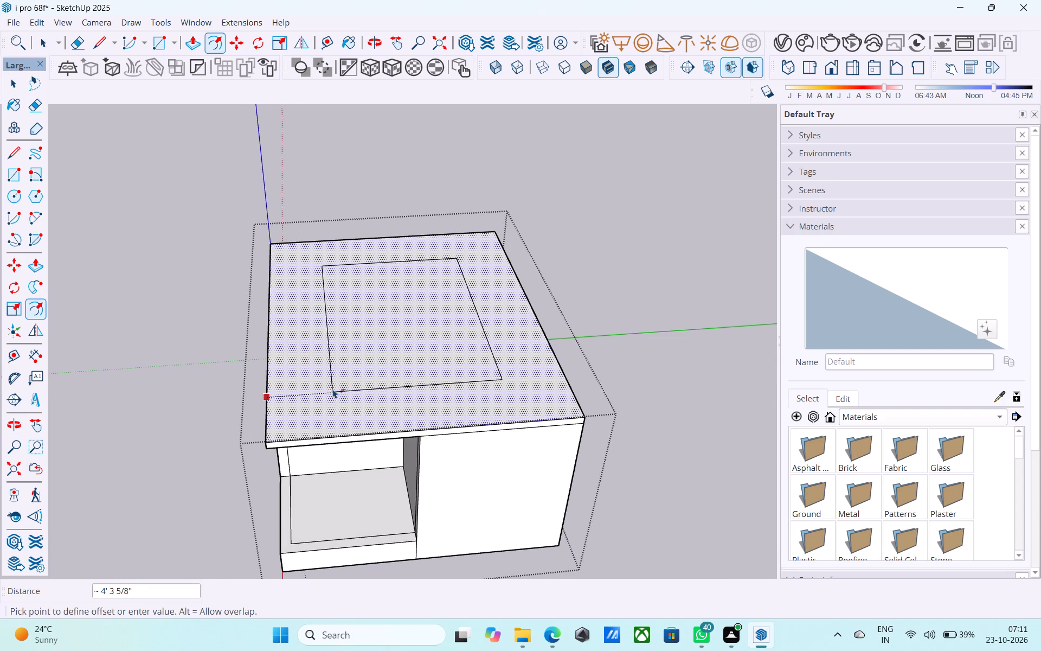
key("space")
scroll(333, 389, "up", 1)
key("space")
Draw a 6" vertical line across the slab's long side face, from the wall corner beside the open corner to the top edge.
middle_click_drag(333, 389, 470, 318)
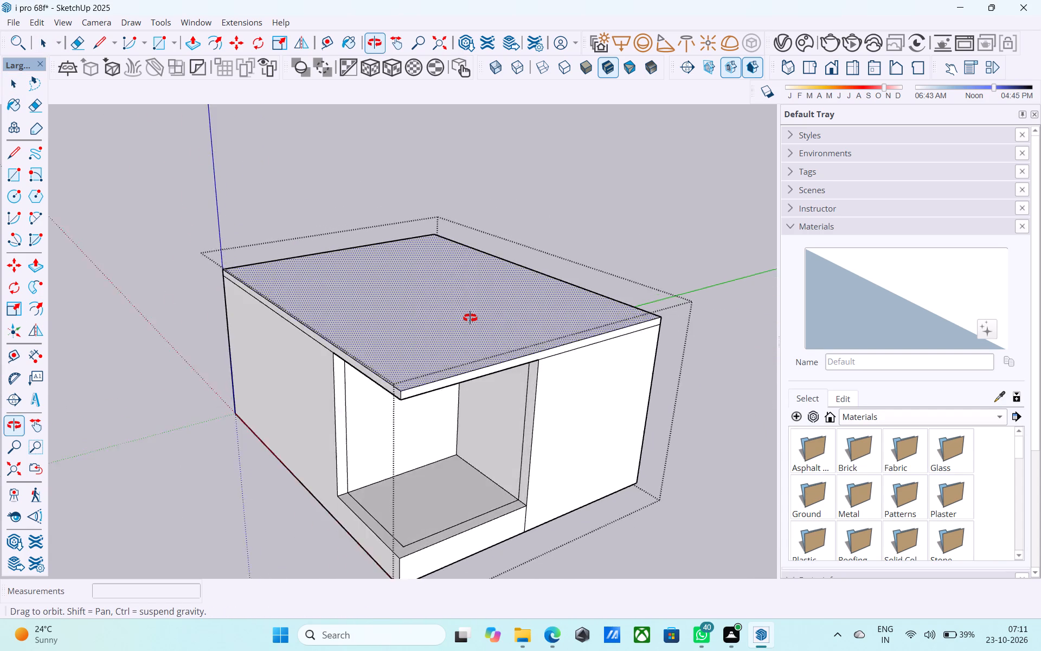
middle_click_drag(470, 318, 518, 325)
scroll(500, 426, "up", 2)
scroll(452, 387, "up", 3)
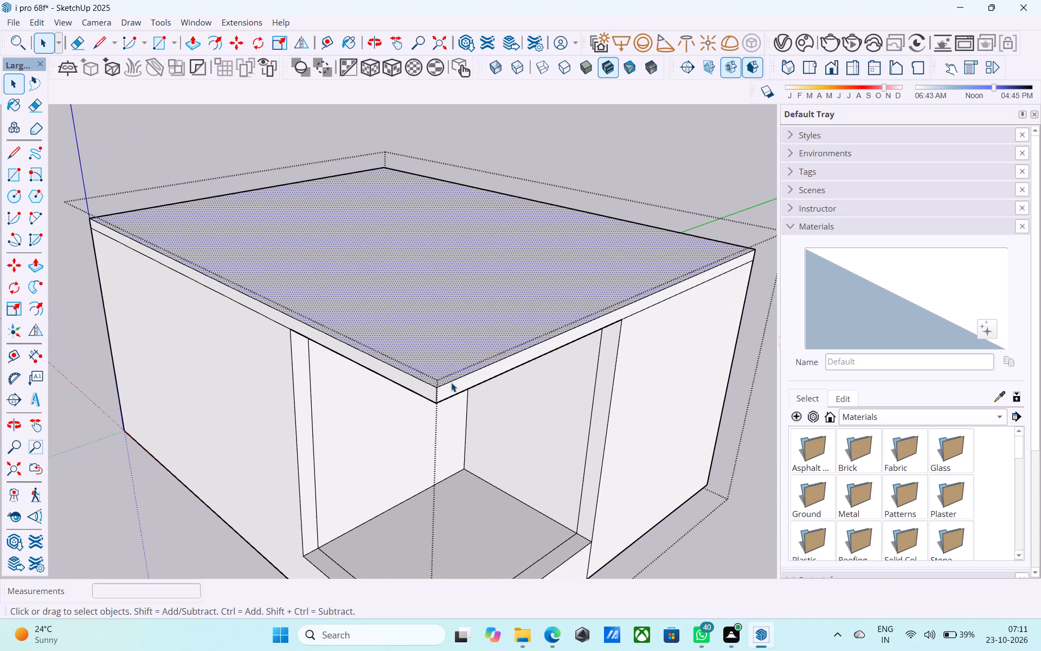
middle_click_drag(308, 399, 301, 327)
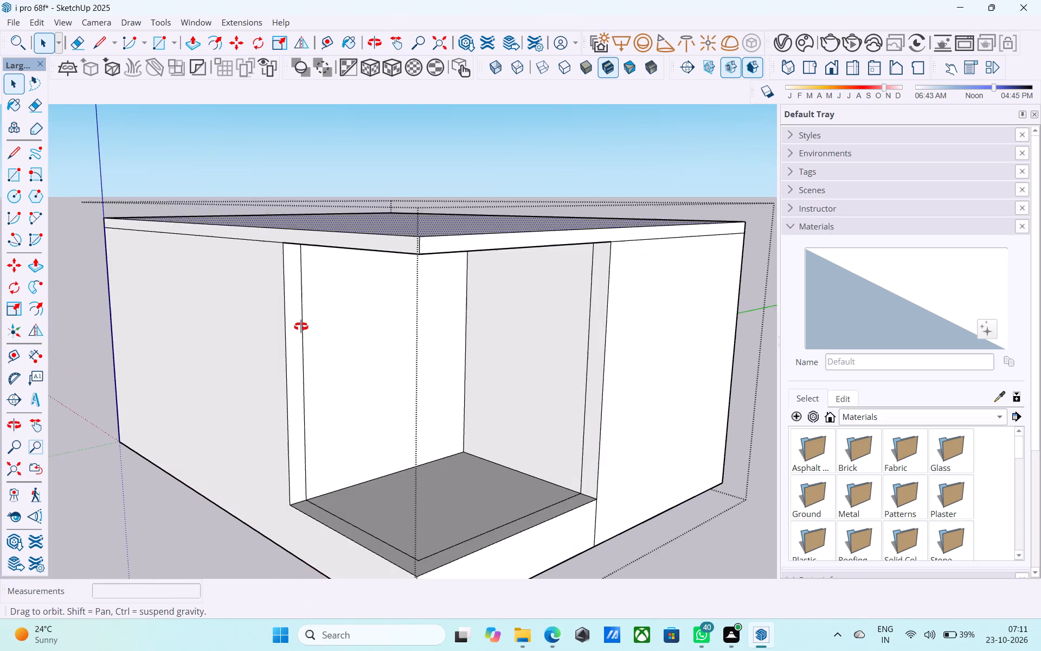
middle_click_drag(301, 327, 352, 397)
key("l")
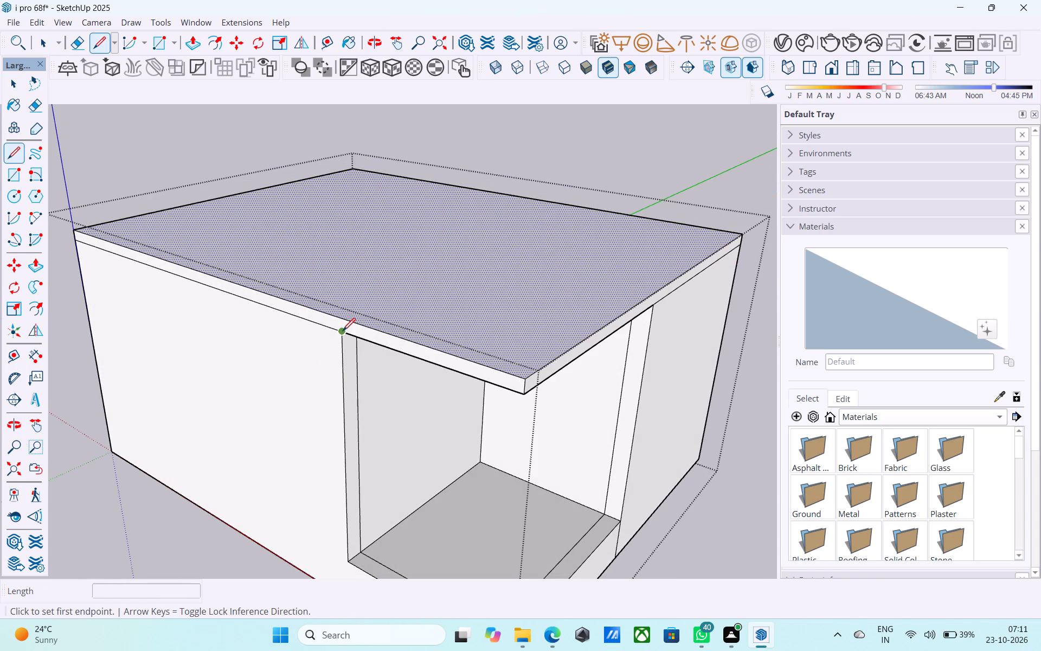
left_click(343, 332)
left_click(345, 320)
key("space")
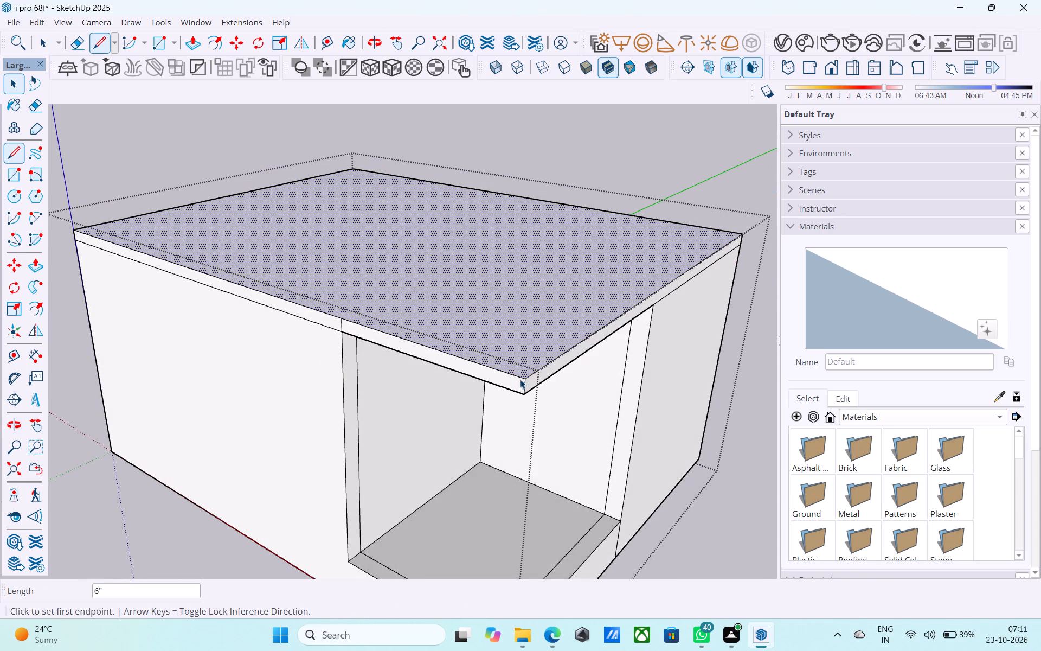
Copy the slab's top edge above the open corner 7' 3" inward to meet the vertical line.
left_click(529, 375)
key("m")
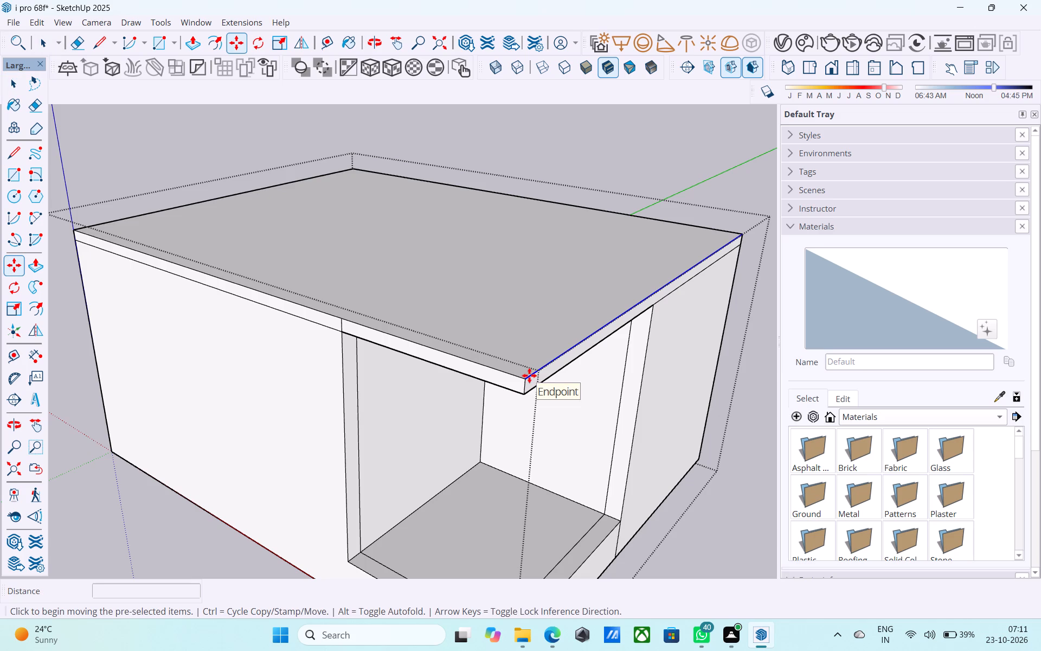
left_click(529, 379)
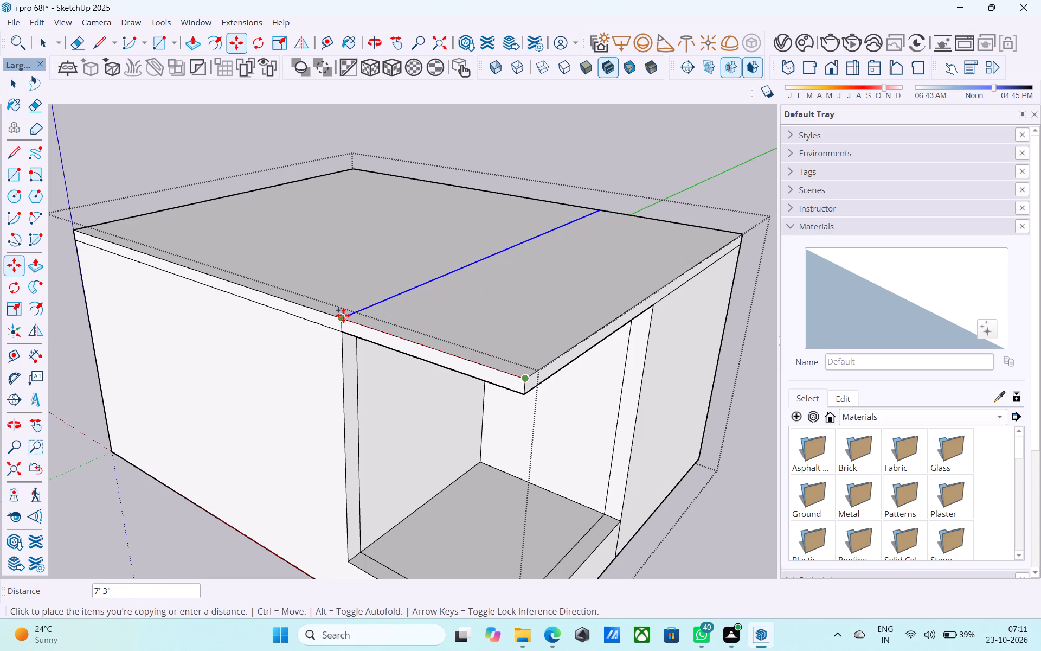
left_click(343, 315)
middle_click_drag(378, 304, 467, 366)
key("space")
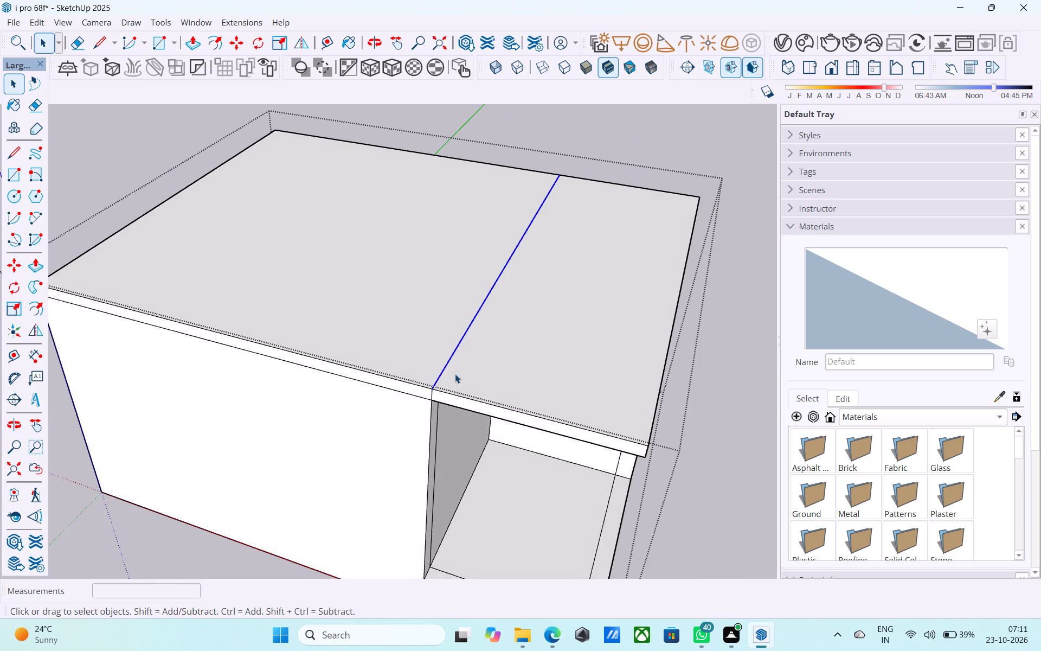
Copy the dividing line on the slab top 6" further inward, away from the open corner.
scroll(446, 377, "up", 1)
key("m")
left_click(430, 388)
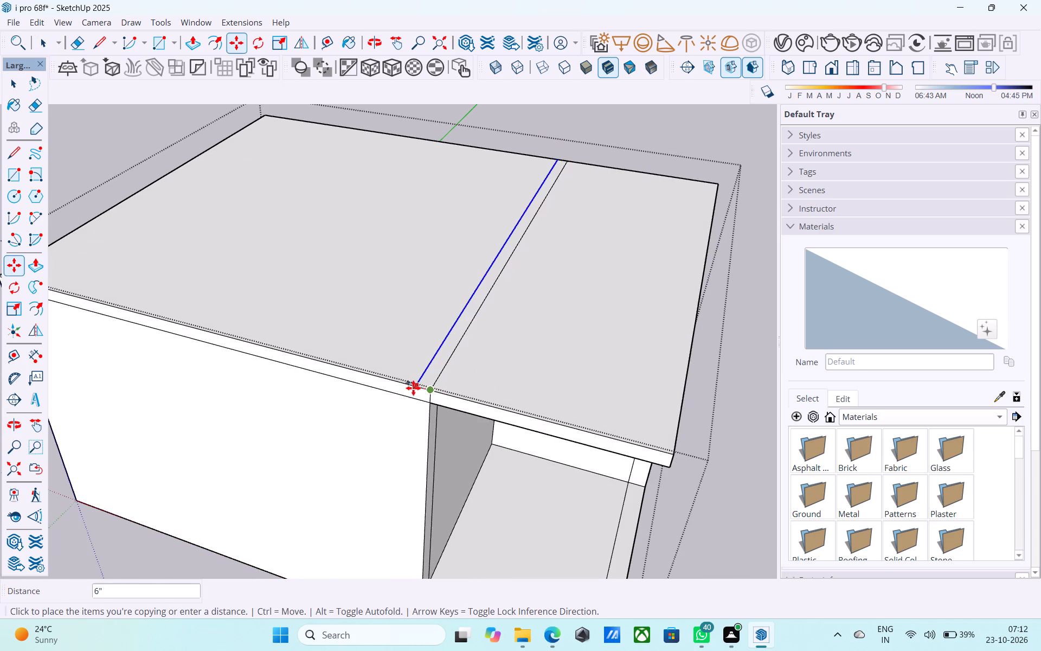
left_click(411, 387)
key("space")
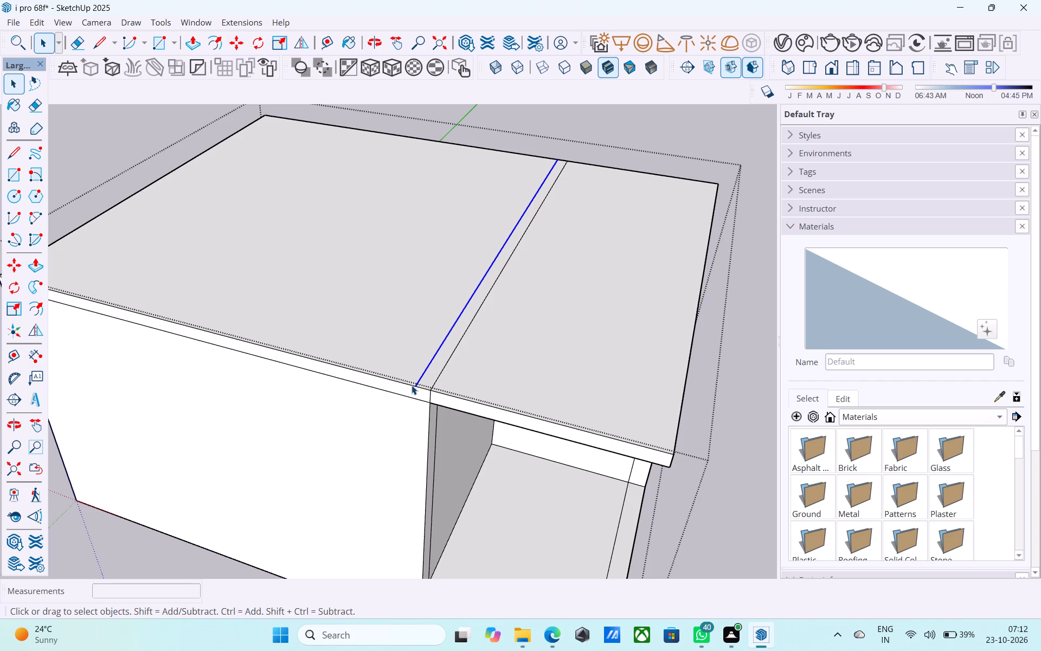
Draw a 6" vertical line up the slab edge at the end room's wall corner, and a 7' 3" line across the top to the nearer dividing line.
middle_click_drag(412, 385, 219, 380)
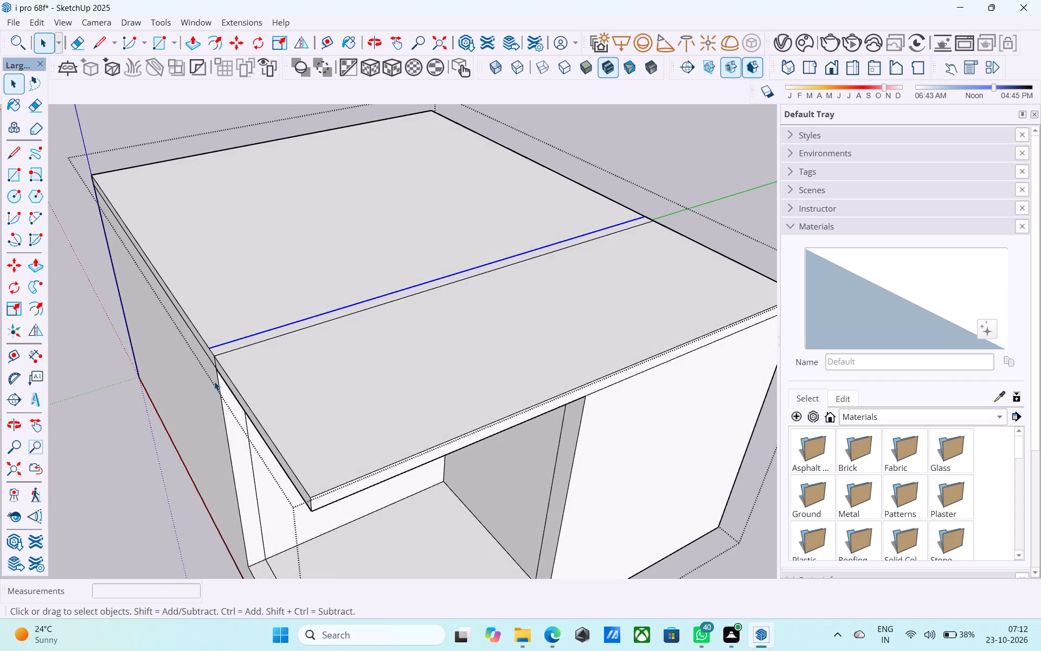
scroll(231, 378, "down", 3)
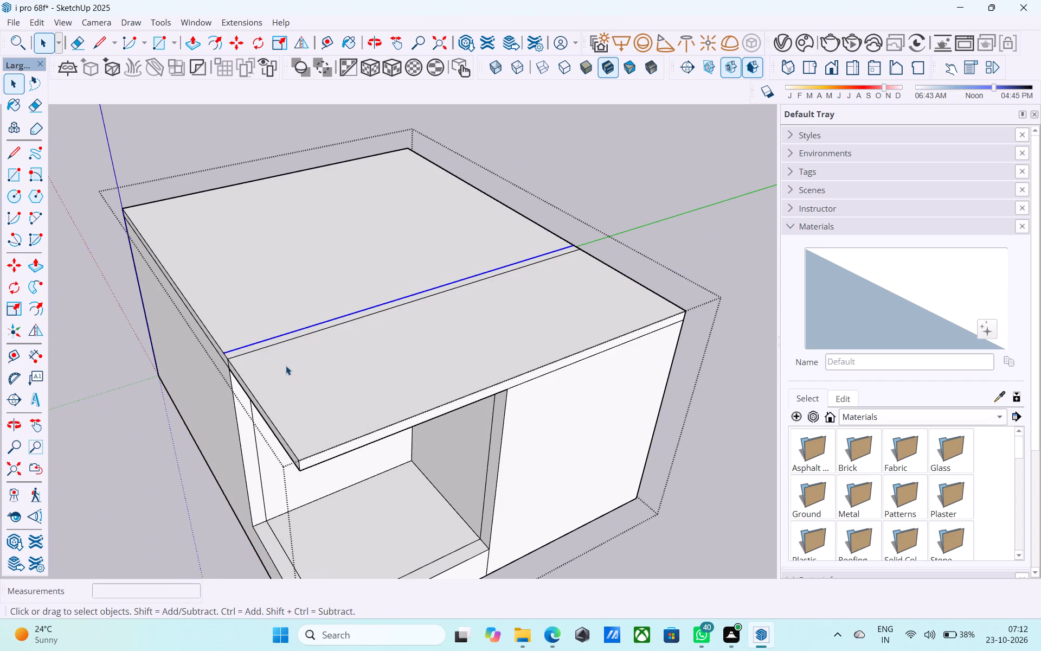
middle_click_drag(472, 430, 443, 388)
key("l")
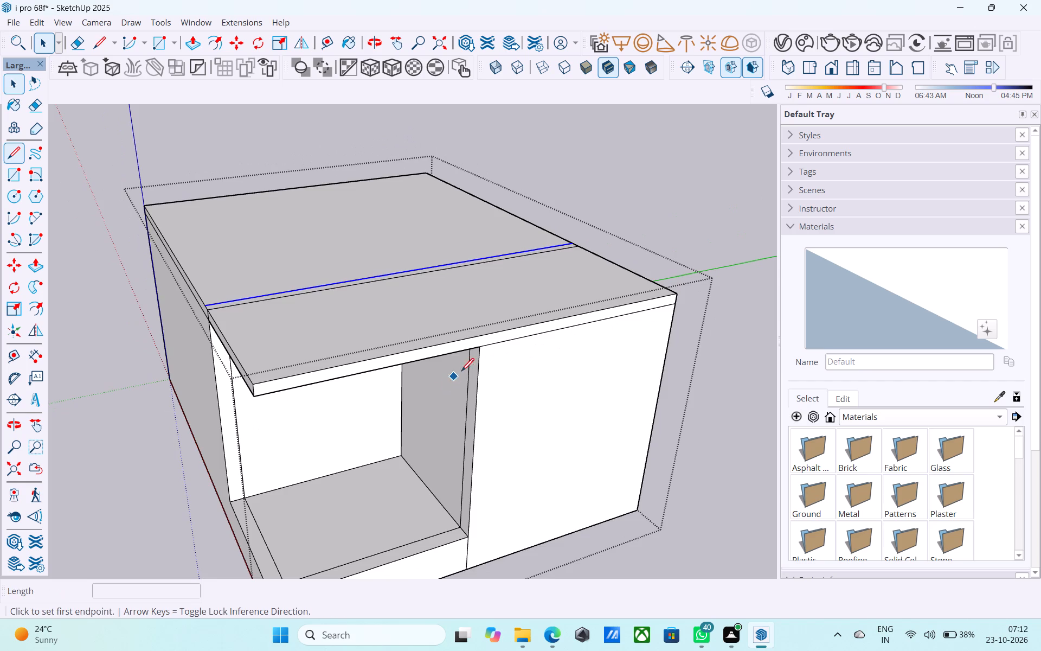
scroll(486, 355, "up", 7)
left_click(472, 346)
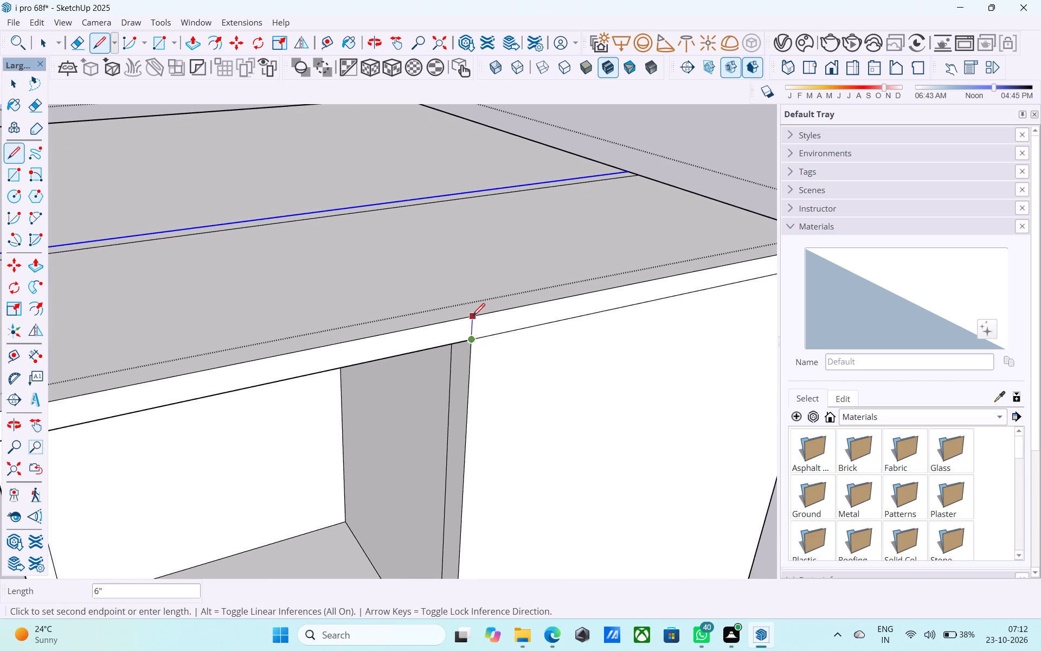
left_click(472, 317)
left_click(470, 317)
middle_click_drag(415, 277, 456, 392)
scroll(455, 392, "down", 11)
left_click(381, 291)
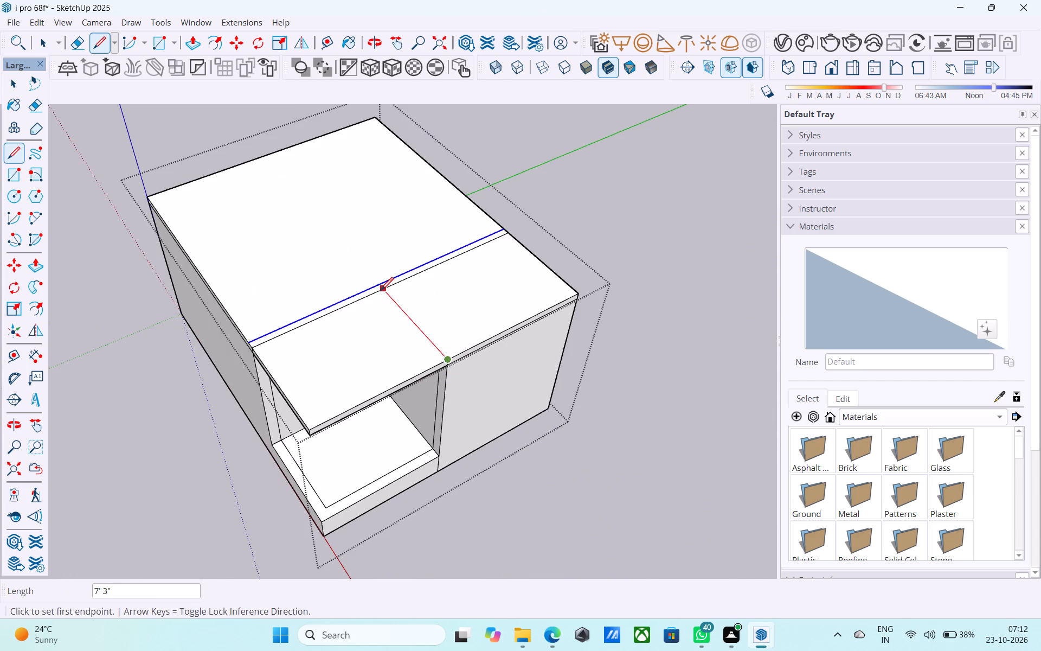
key("space")
Copy the 7' 3" line on the slab top 6" toward the enclosed end room.
scroll(379, 288, "down", 6)
middle_click_drag(412, 342, 365, 325)
scroll(440, 343, "up", 11)
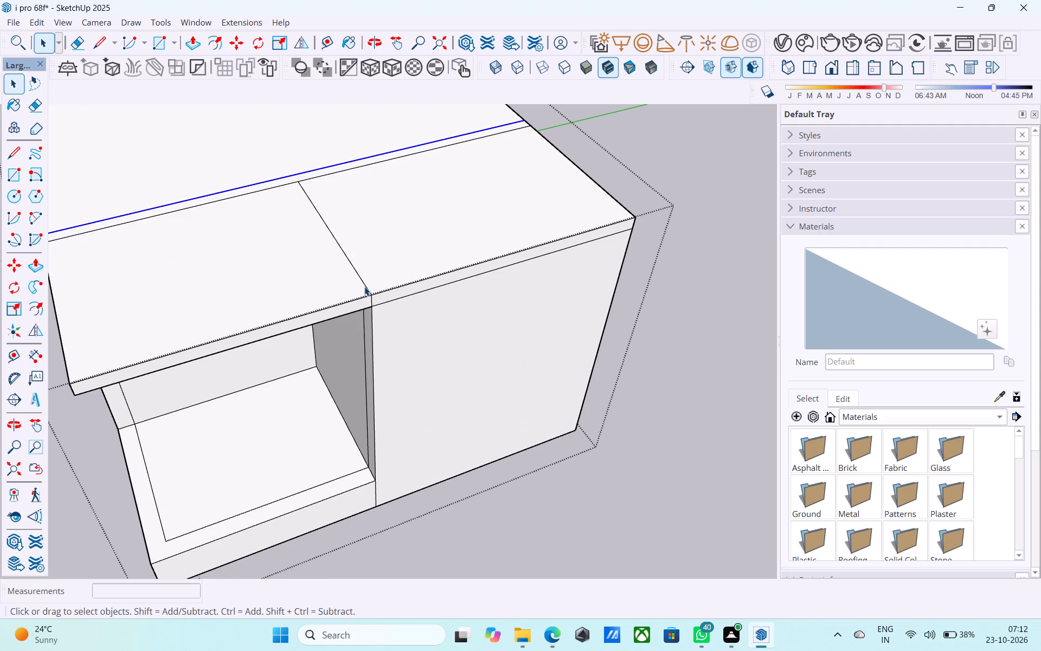
left_click(367, 287)
key("m")
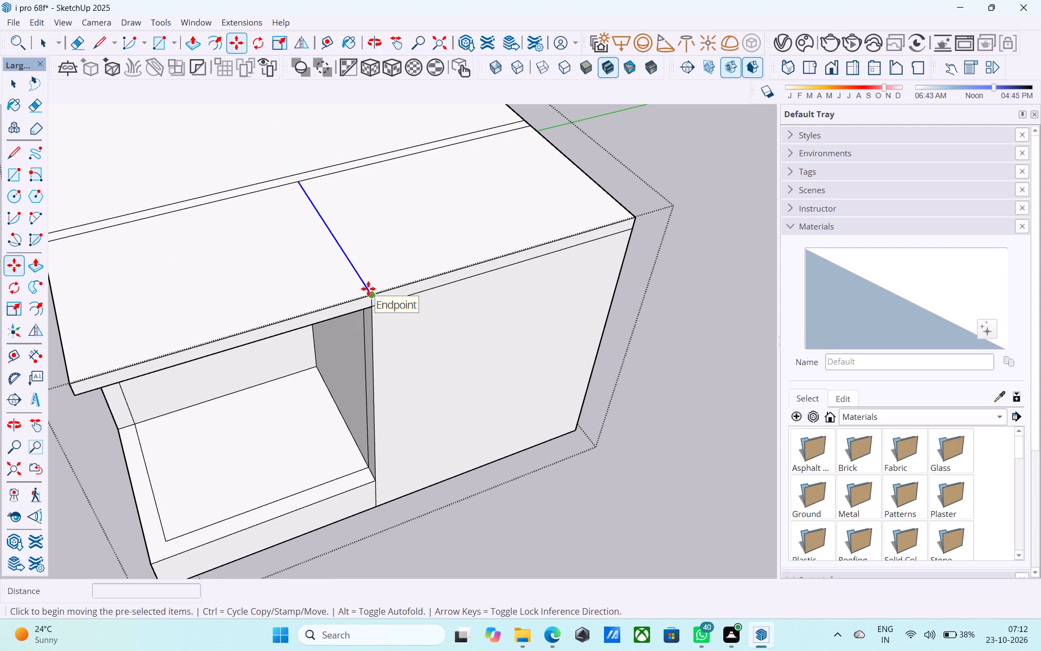
scroll(372, 294, "up", 6)
left_click(372, 294)
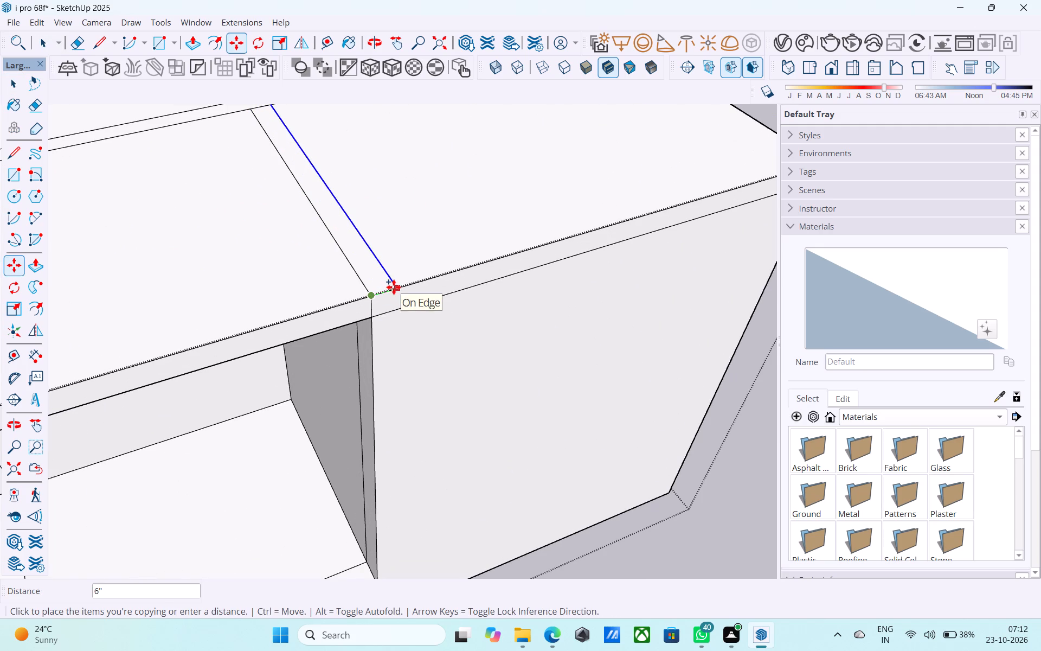
left_click(394, 287)
Copy the slab's top outer edge above the enclosed end room 6" inward.
scroll(349, 323, "down", 9)
scroll(368, 314, "up", 4)
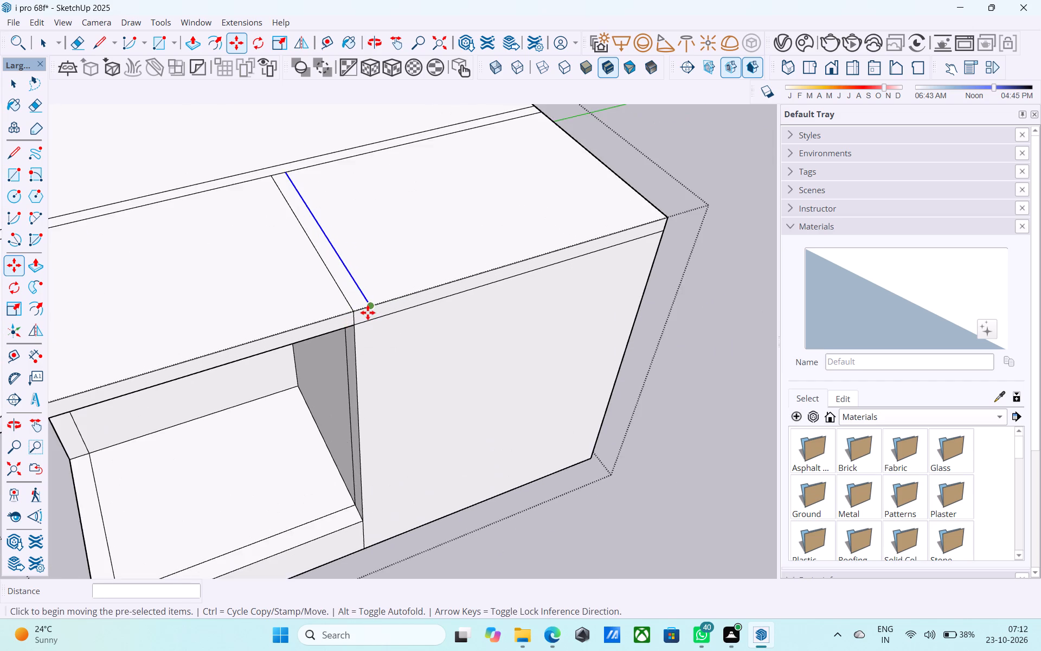
scroll(368, 312, "up", 2)
key("space")
left_click(375, 304)
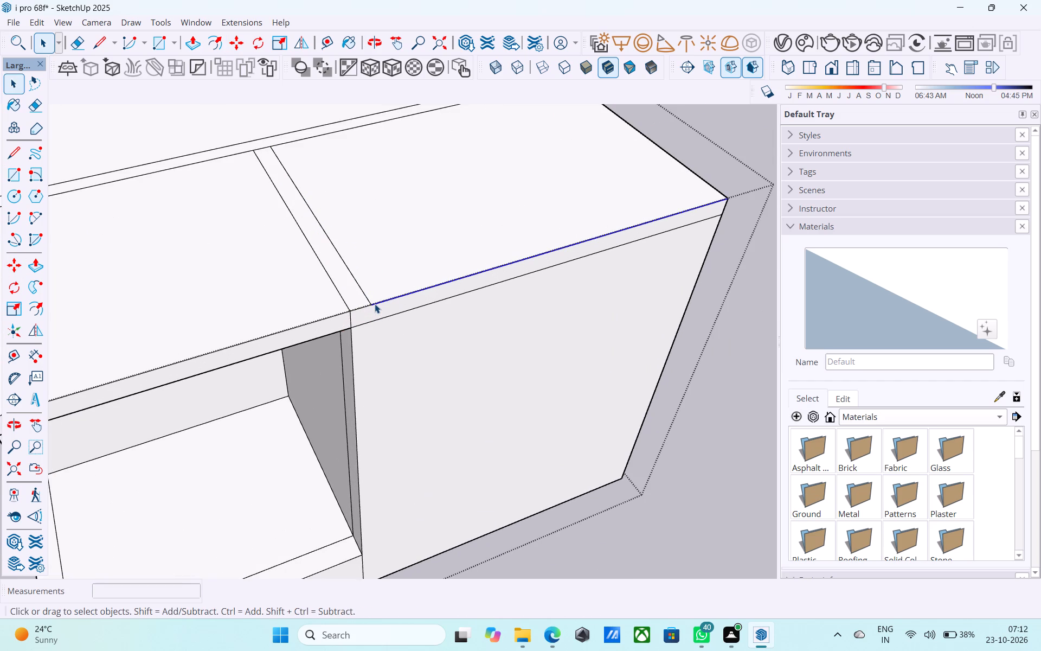
key("m")
left_click(375, 304)
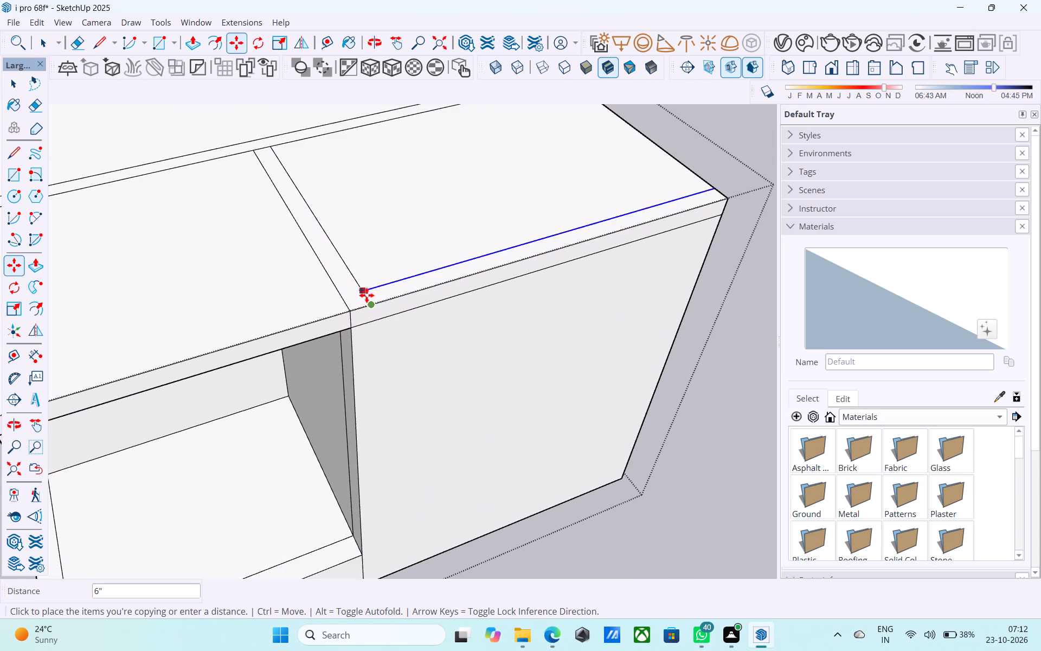
left_click(367, 295)
scroll(351, 307, "down", 5)
scroll(445, 320, "down", 1)
middle_click_drag(435, 321, 171, 360)
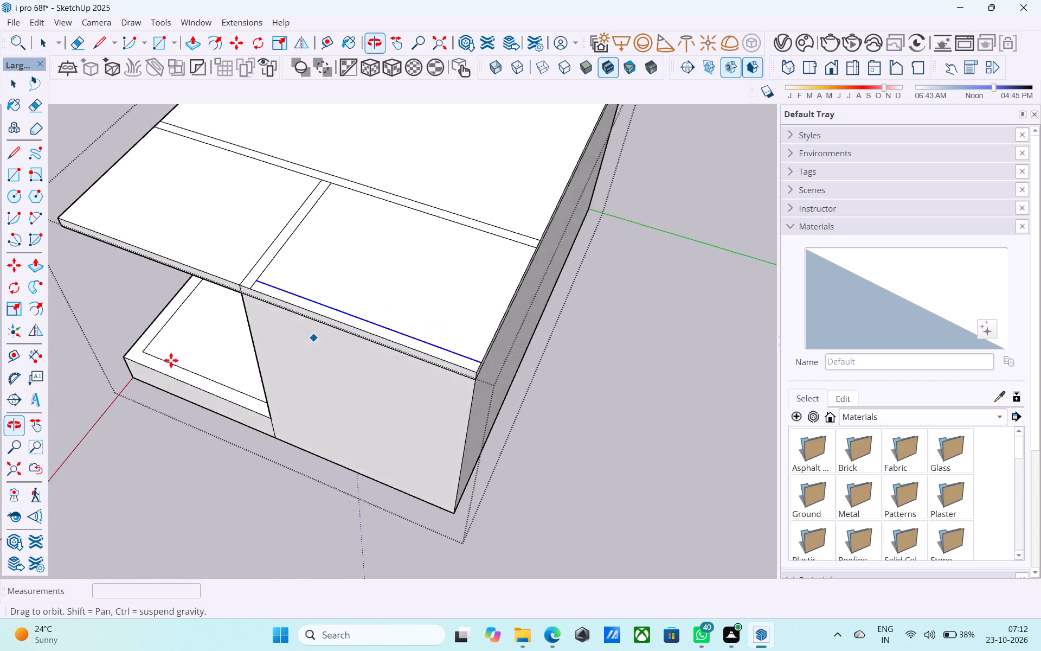
Copy the slab's long side edge above the enclosed end room inward to mark the side strip.
middle_click_drag(171, 360, 171, 360)
scroll(228, 351, "down", 3)
scroll(352, 331, "up", 8)
key("space")
left_click(446, 382)
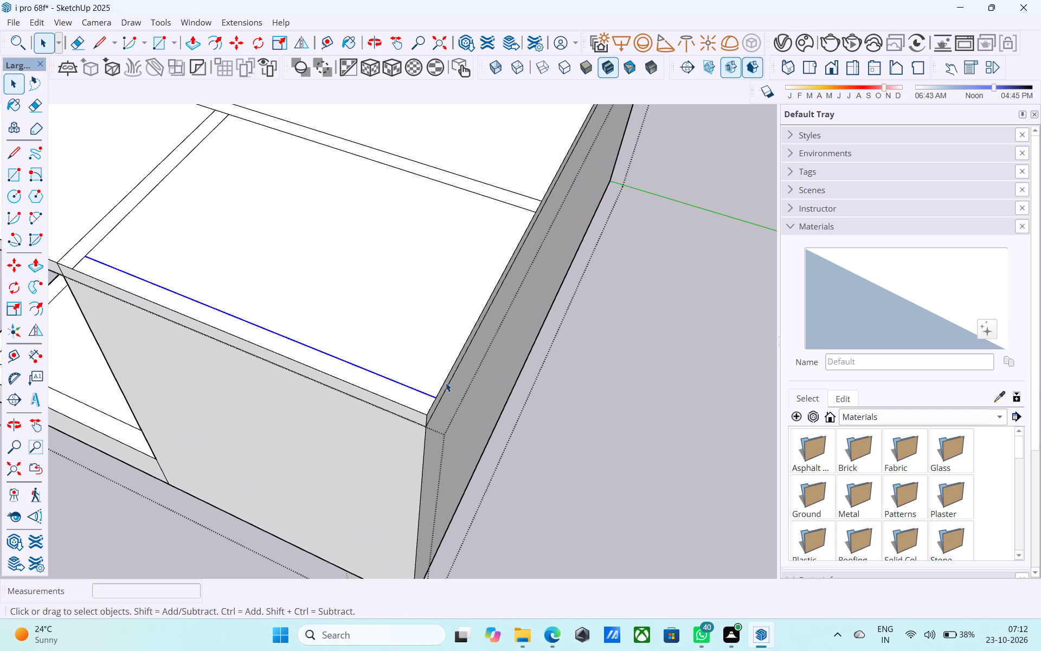
key("m")
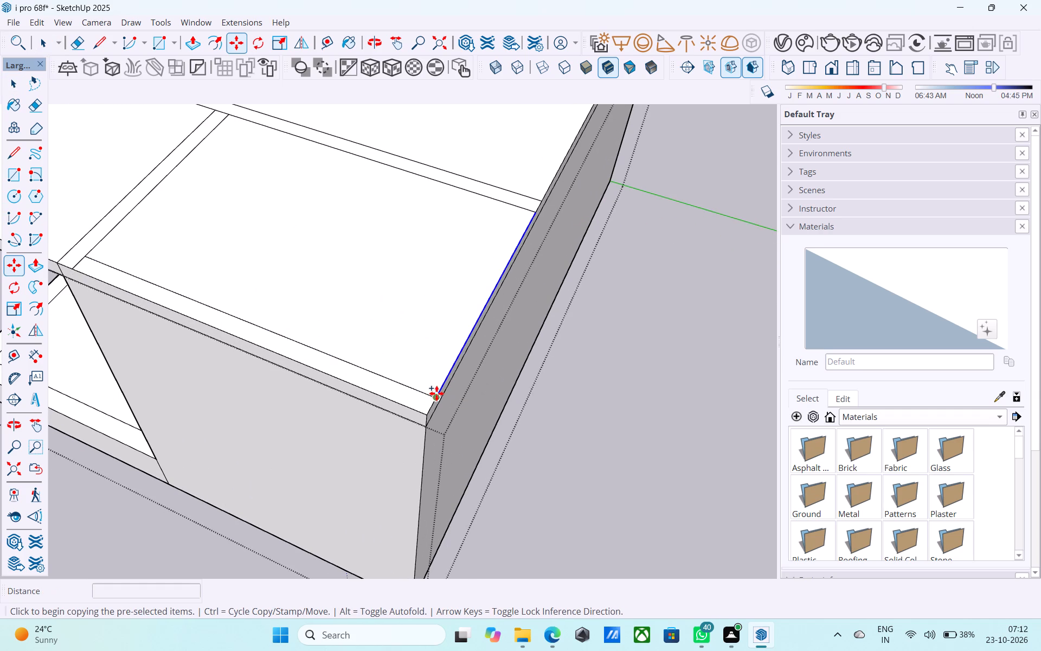
left_click(436, 393)
left_click(415, 384)
Erase the leftover line stubs outside the inner rectangle's corners at both ends of the enclosed end room's outer strip.
key("e")
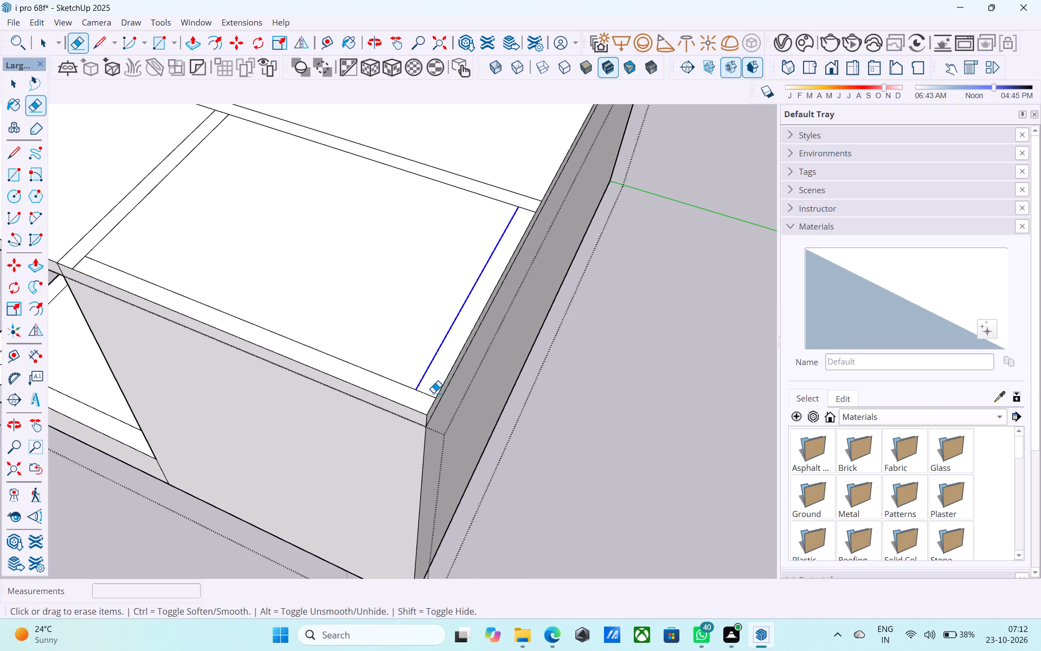
left_click_drag(429, 392, 423, 393)
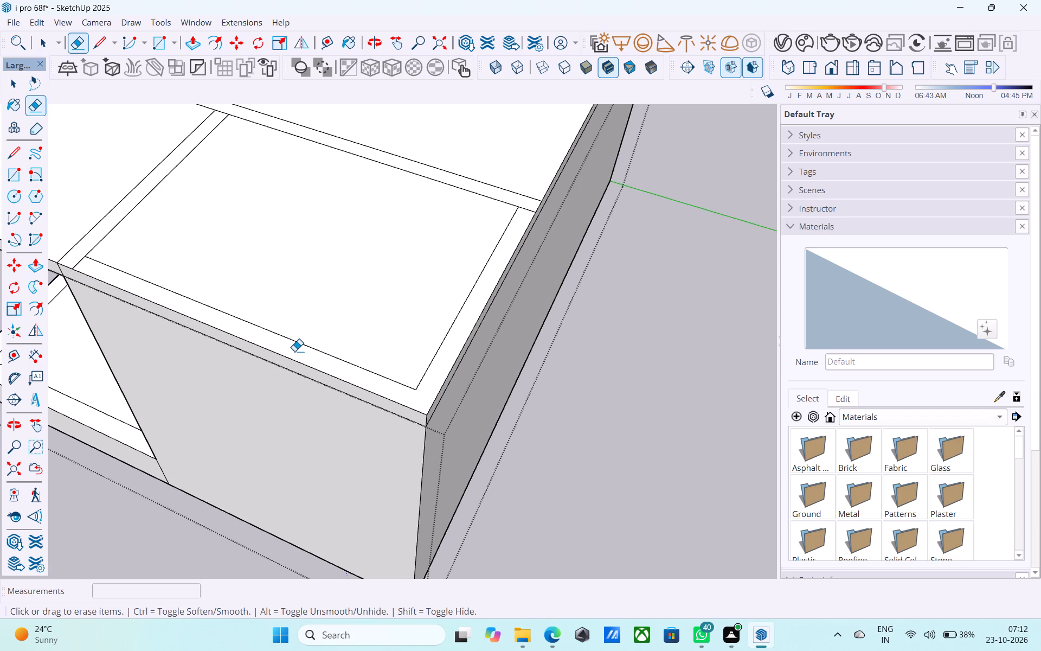
scroll(295, 351, "down", 3)
middle_click_drag(295, 351, 462, 374, "shift")
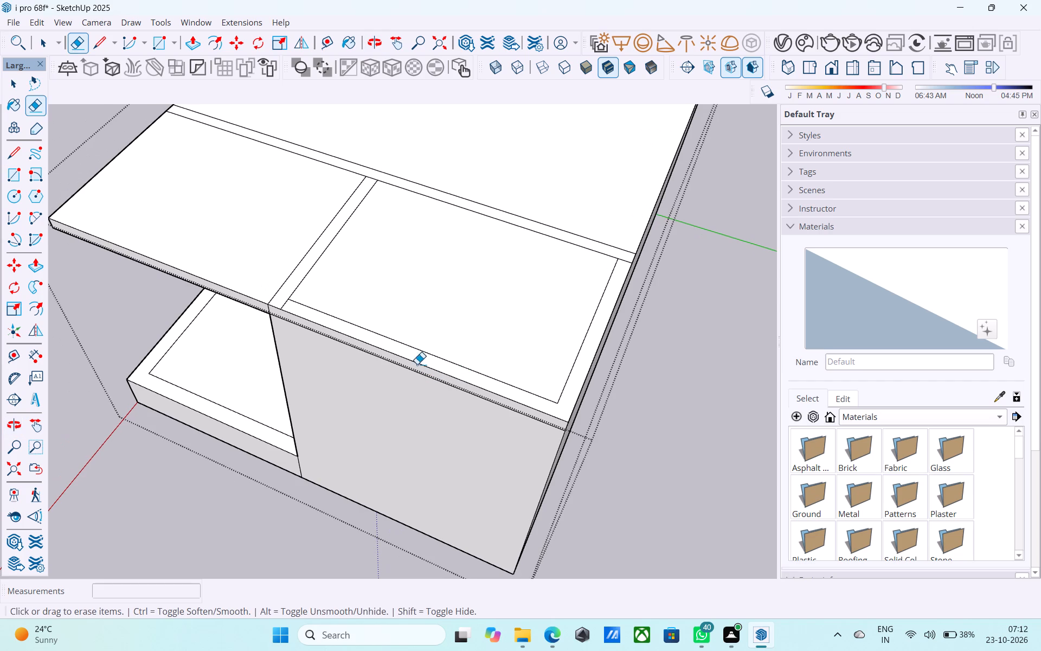
scroll(387, 329, "up", 1)
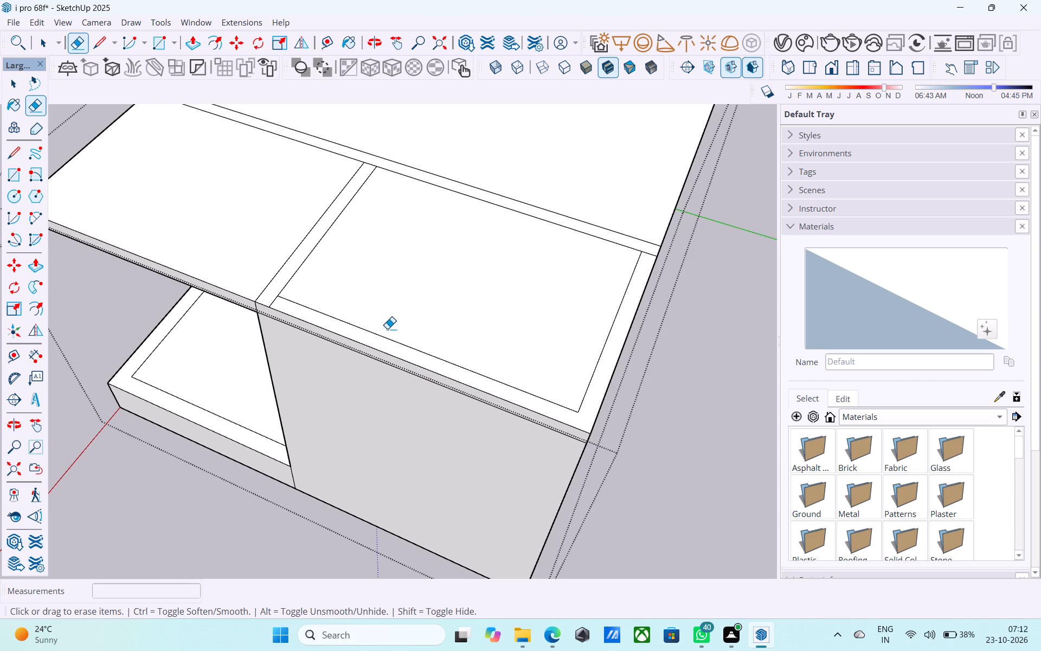
scroll(319, 303, "up", 3)
left_click(258, 302)
scroll(260, 303, "down", 6)
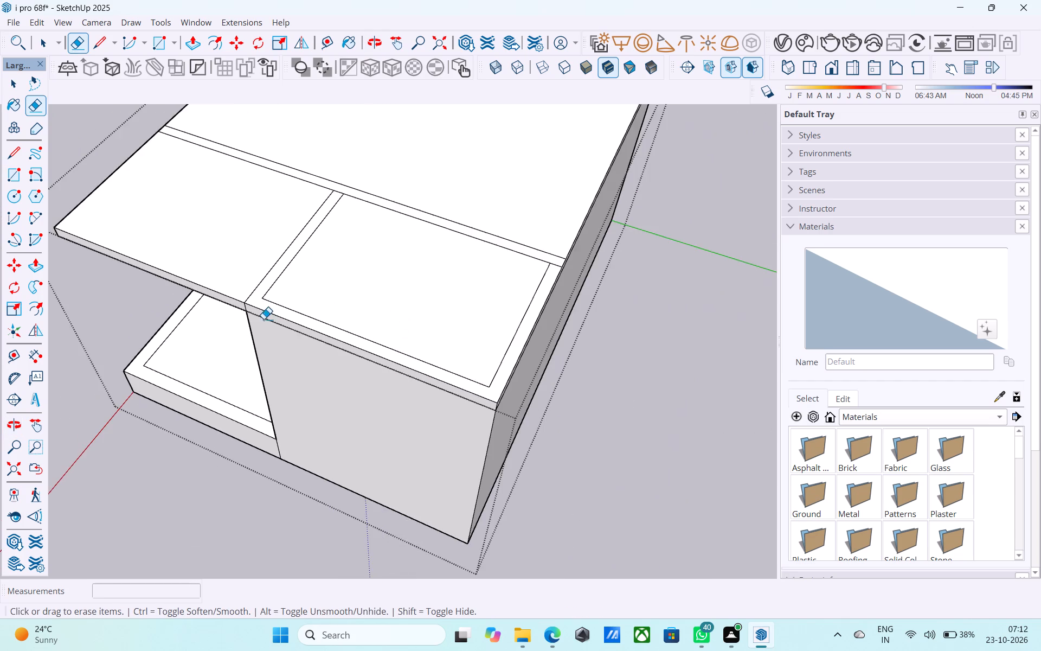
Erase the cross-slab dividing line farther from the end rooms, leaving a single line beside the large area.
scroll(343, 325, "down", 3)
middle_click_drag(282, 366, 528, 323, "shift")
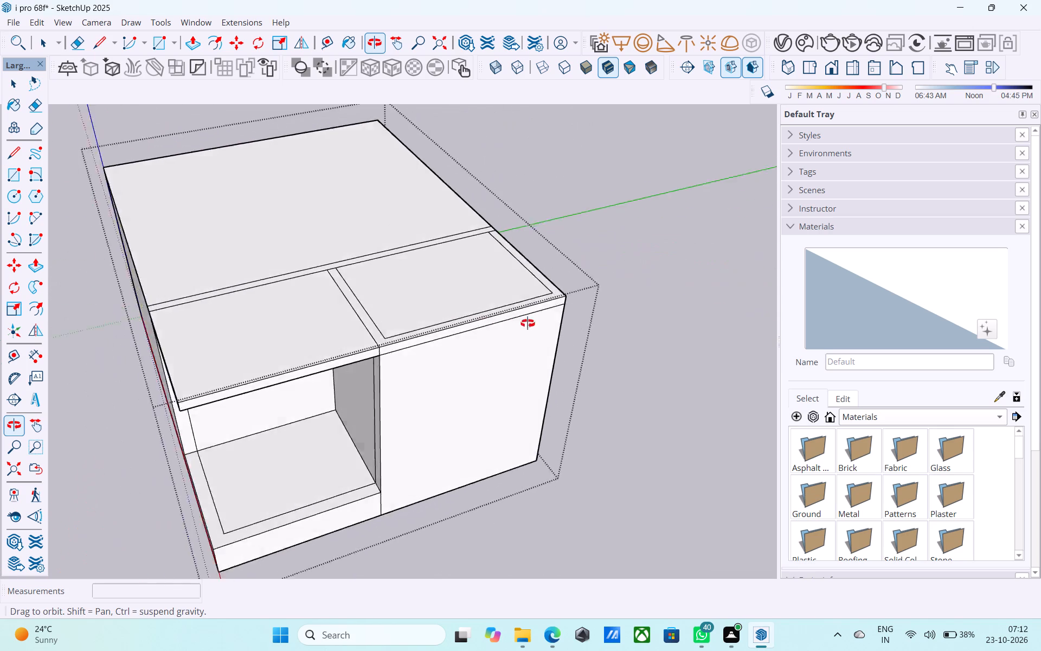
middle_click_drag(528, 323, 548, 324, "shift")
scroll(536, 283, "down", 4)
middle_click_drag(531, 280, 559, 381, "shift")
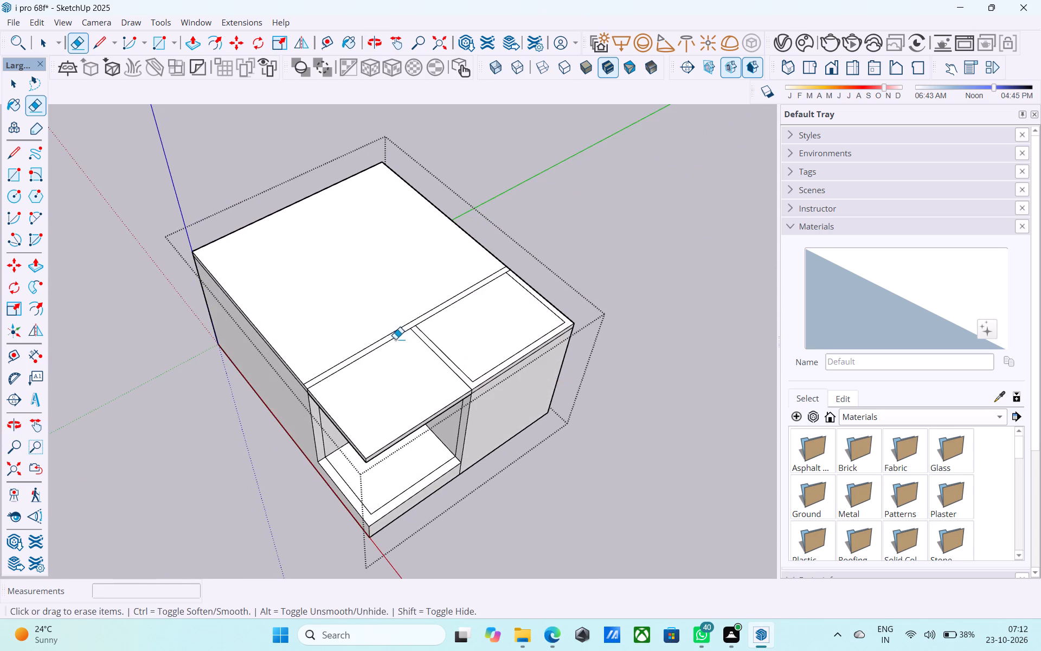
scroll(389, 336, "up", 8)
left_click(387, 336)
Offset the outline of the large slab-top face 6" inward.
key("space")
left_click(383, 333)
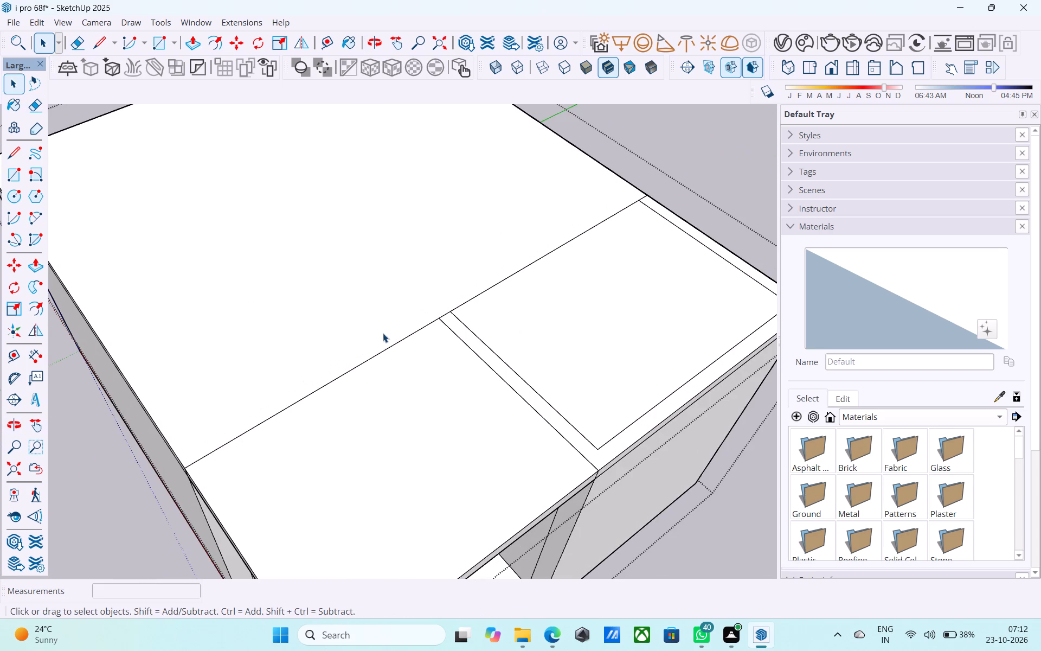
key("f")
left_click(383, 333)
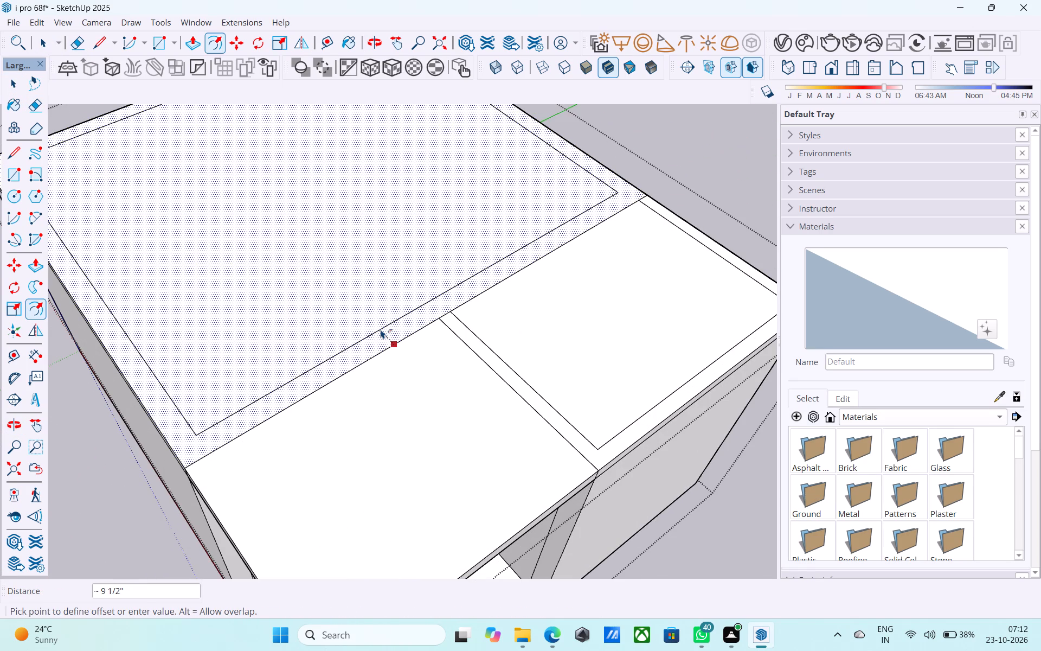
type("6\"")
key("Return")
key("space")
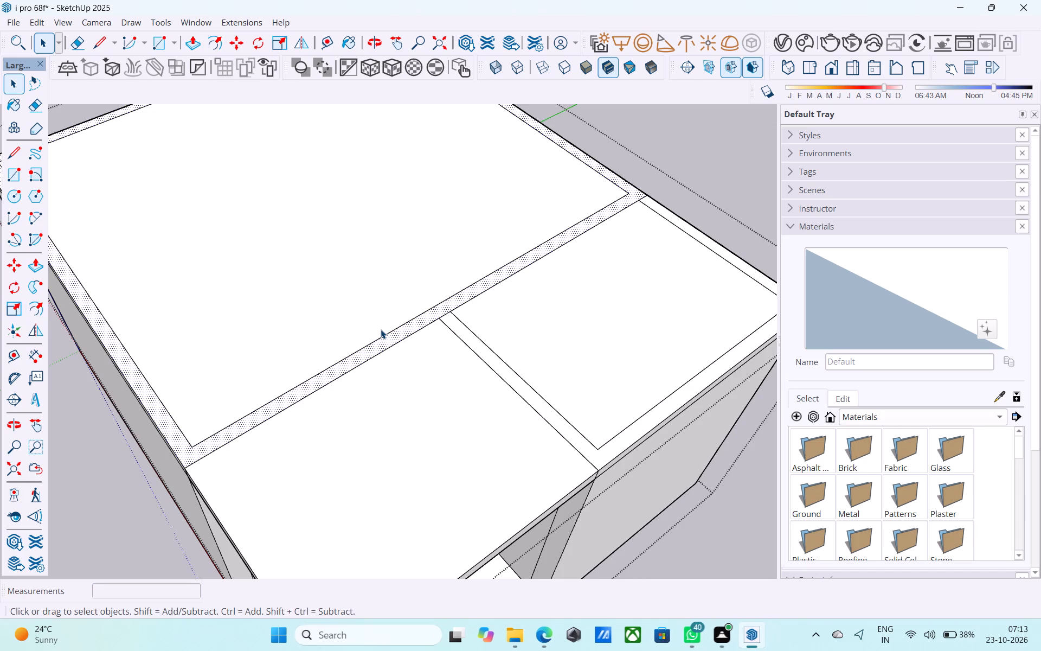
Draw a 19' line straight across the large inner rectangle on the slab top, parallel to its short edges.
scroll(381, 330, "down", 11)
middle_click_drag(364, 403, 347, 402)
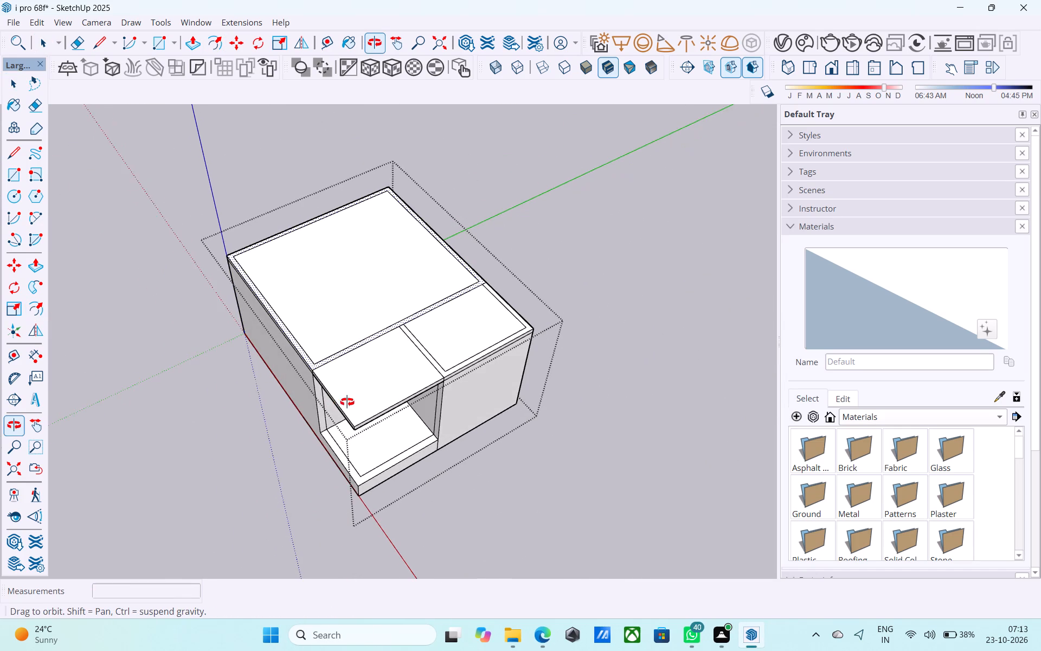
middle_click_drag(347, 402, 348, 403)
middle_click_drag(348, 403, 342, 403)
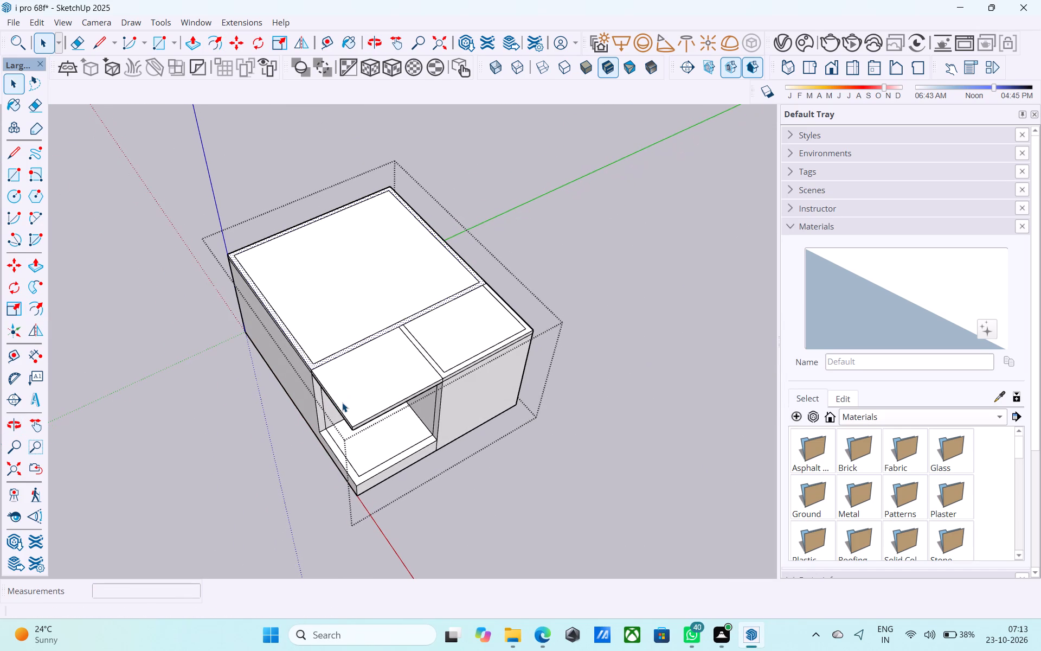
scroll(342, 403, "down", 4)
middle_click_drag(342, 403, 378, 521)
scroll(286, 377, "up", 3)
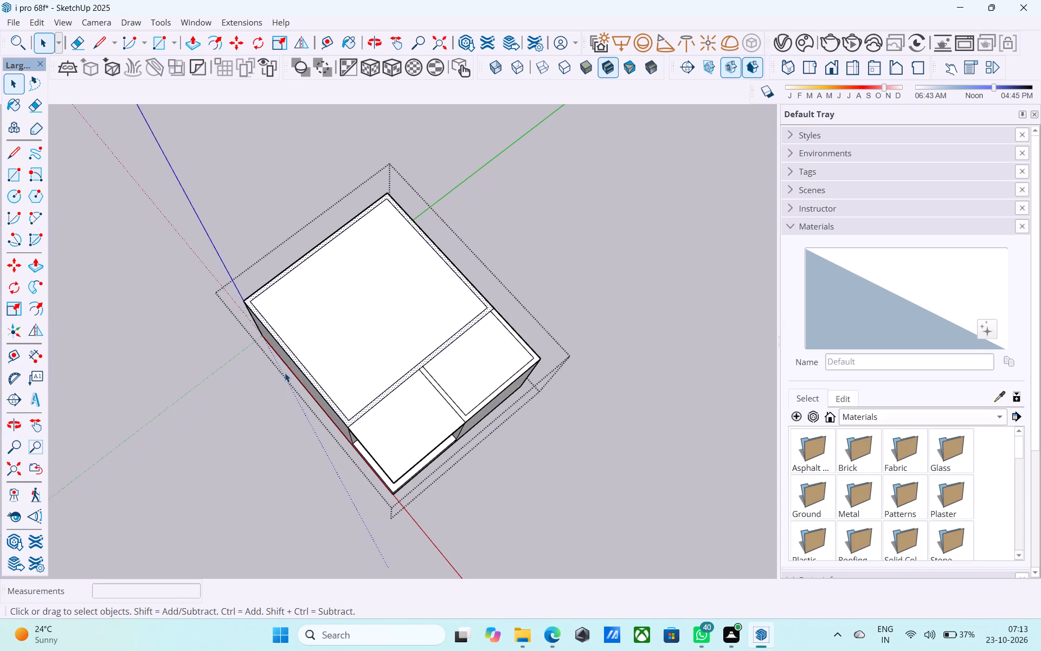
scroll(288, 356, "up", 6)
key("l")
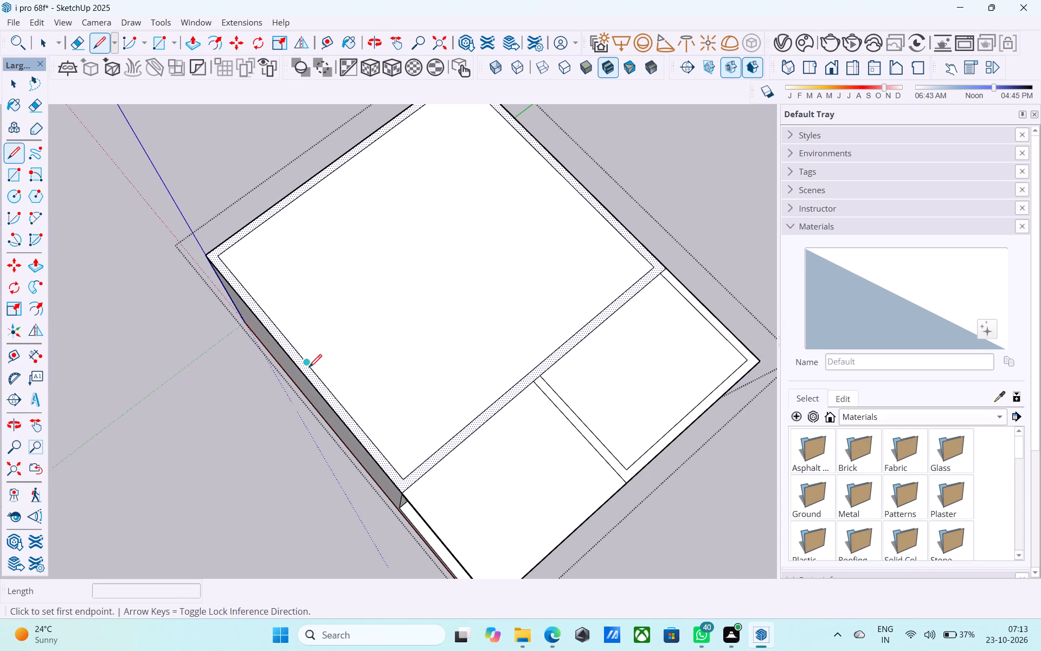
left_click(309, 367)
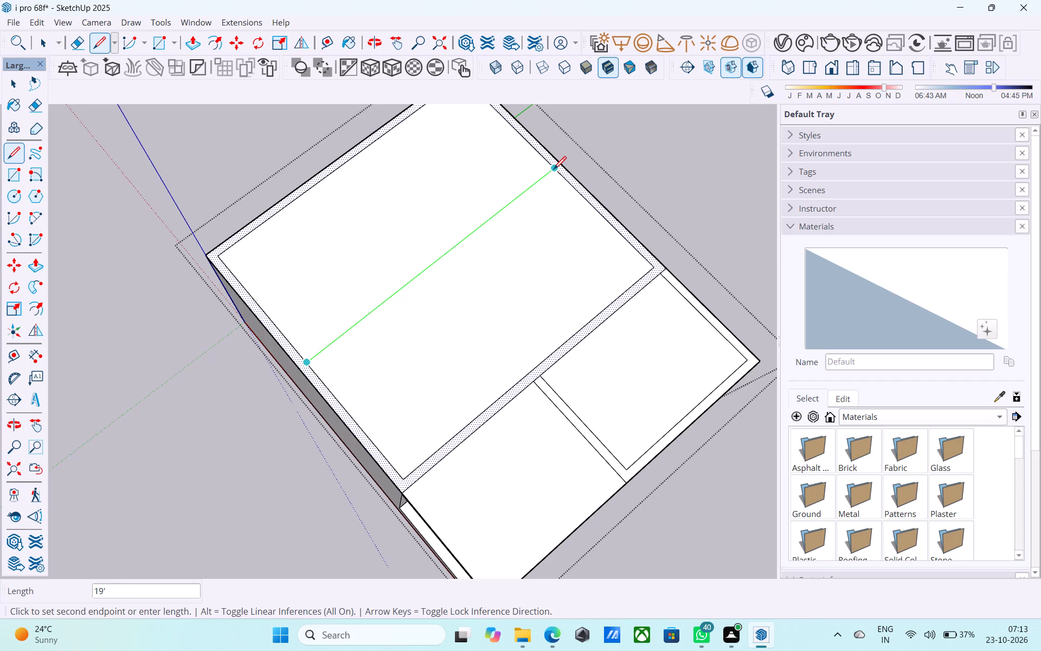
left_click(554, 170)
left_click(217, 260)
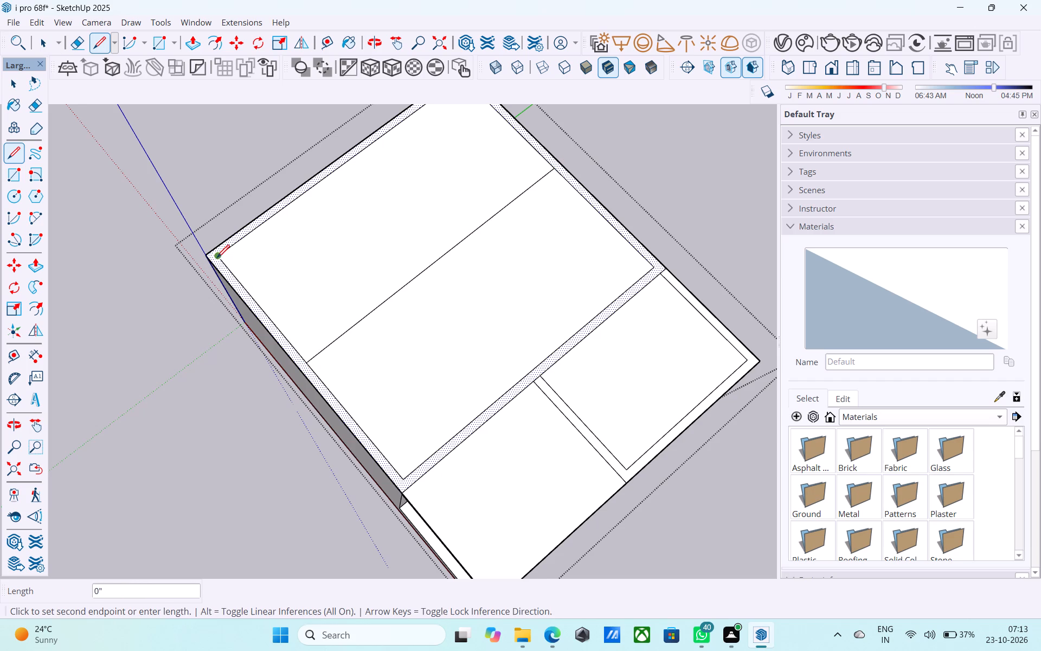
key("space")
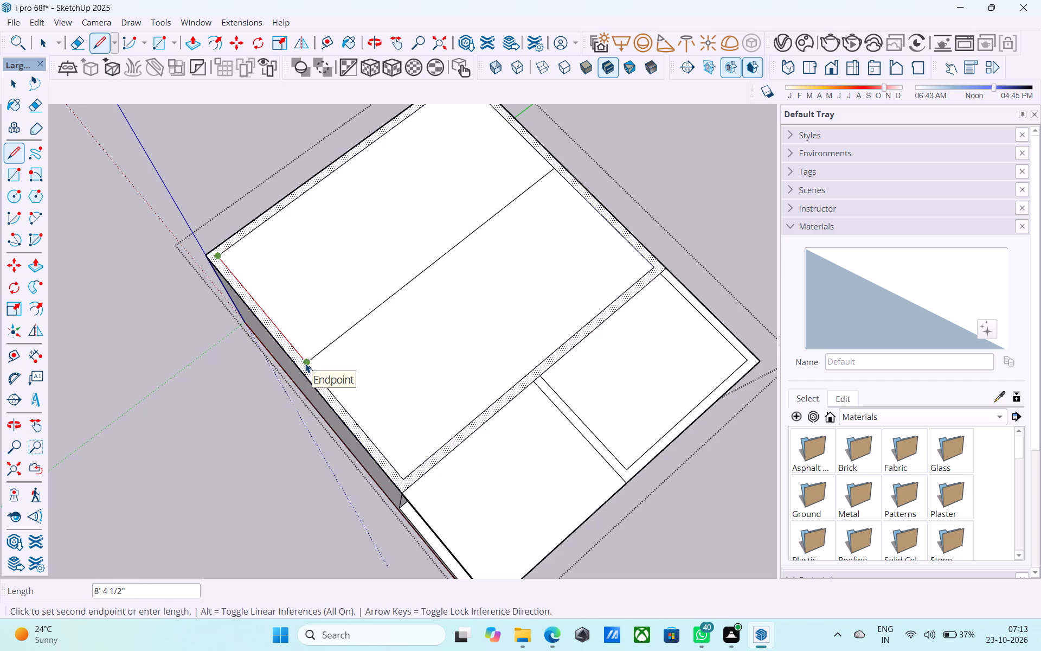
Look over the divided roof slab and the house from several angles.
scroll(305, 363, "down", 6)
middle_click_drag(374, 424, 307, 293)
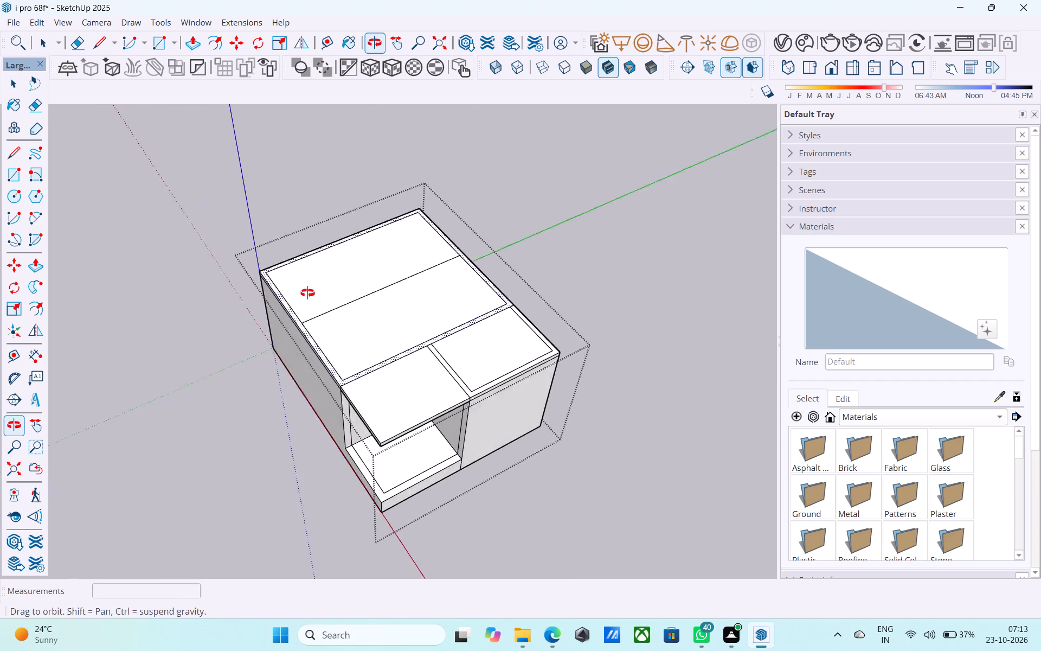
middle_click_drag(307, 293, 364, 245)
middle_click_drag(342, 365, 410, 311)
scroll(410, 305, "up", 5)
scroll(410, 305, "down", 5)
middle_click_drag(410, 305, 154, 513)
scroll(168, 489, "down", 1)
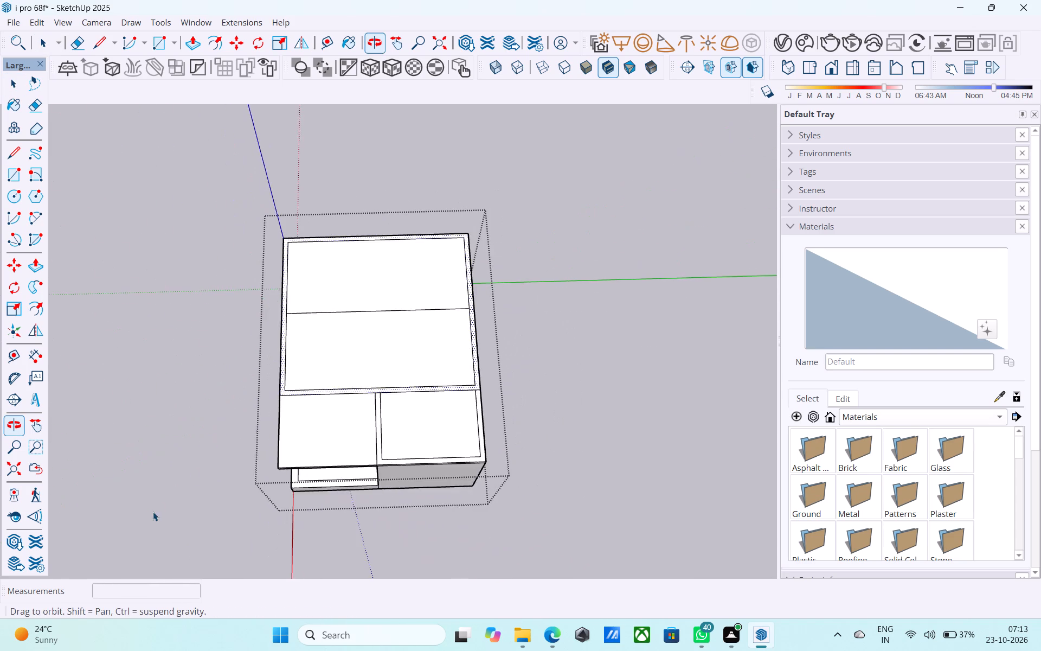
scroll(230, 448, "down", 4)
middle_click_drag(236, 446, 332, 361)
scroll(325, 371, "down", 1)
Copy the 19' dividing line 6" toward the end rooms.
scroll(332, 361, "up", 8)
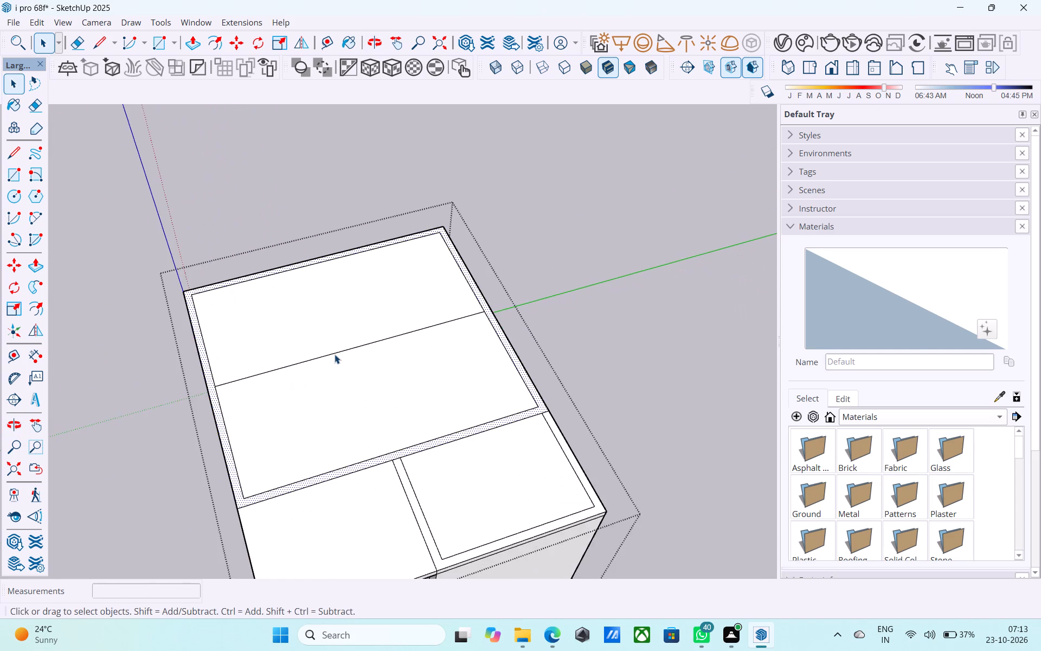
scroll(335, 354, "up", 1)
key("l")
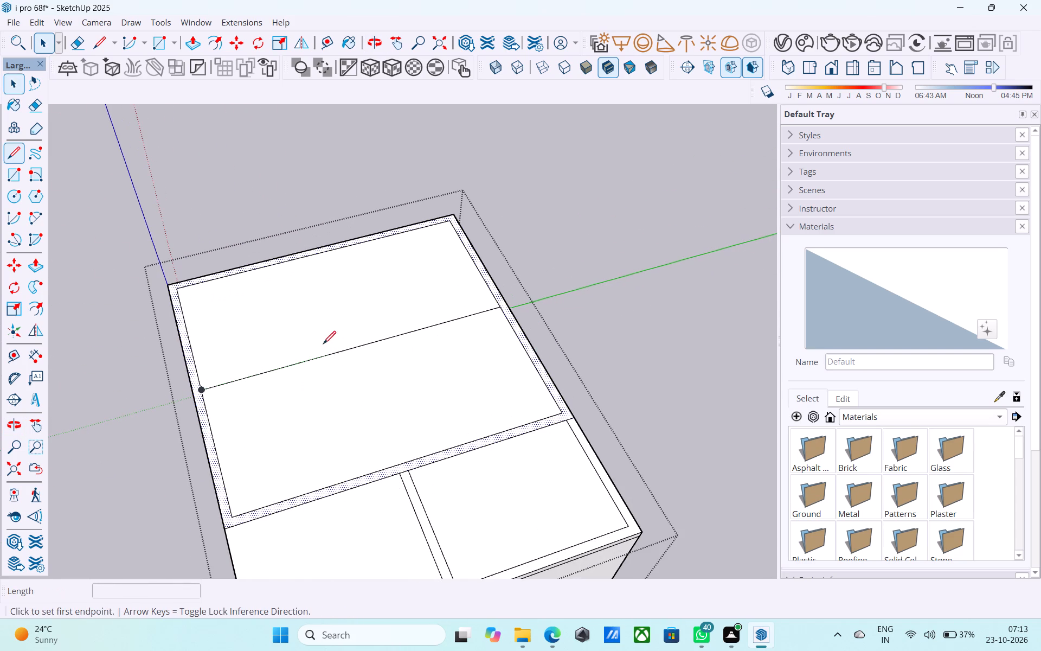
key("space")
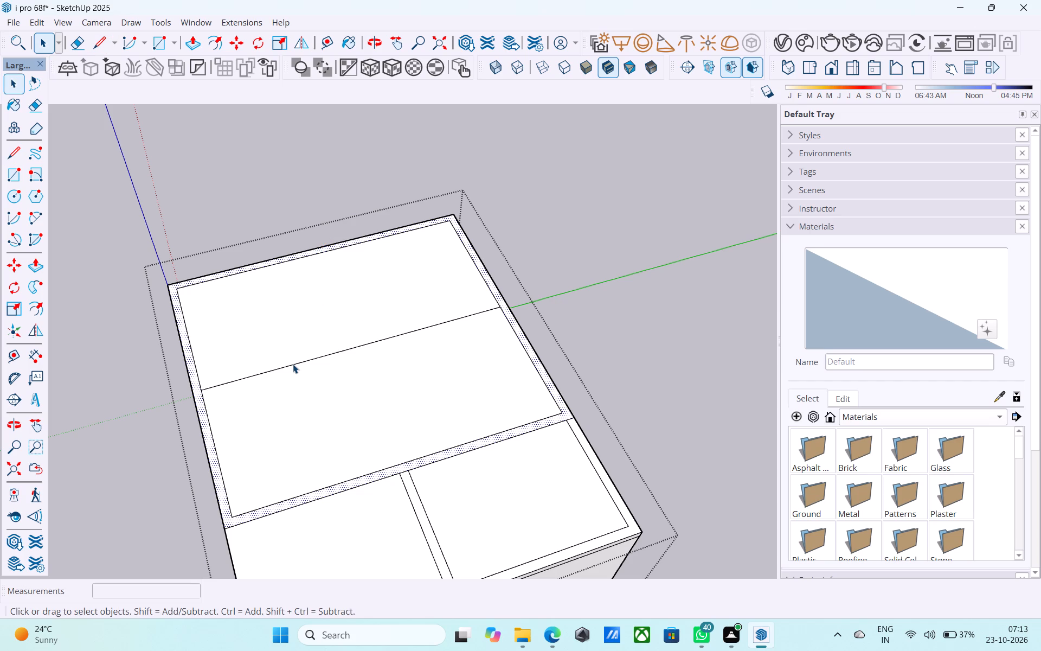
left_click(293, 364)
key("m")
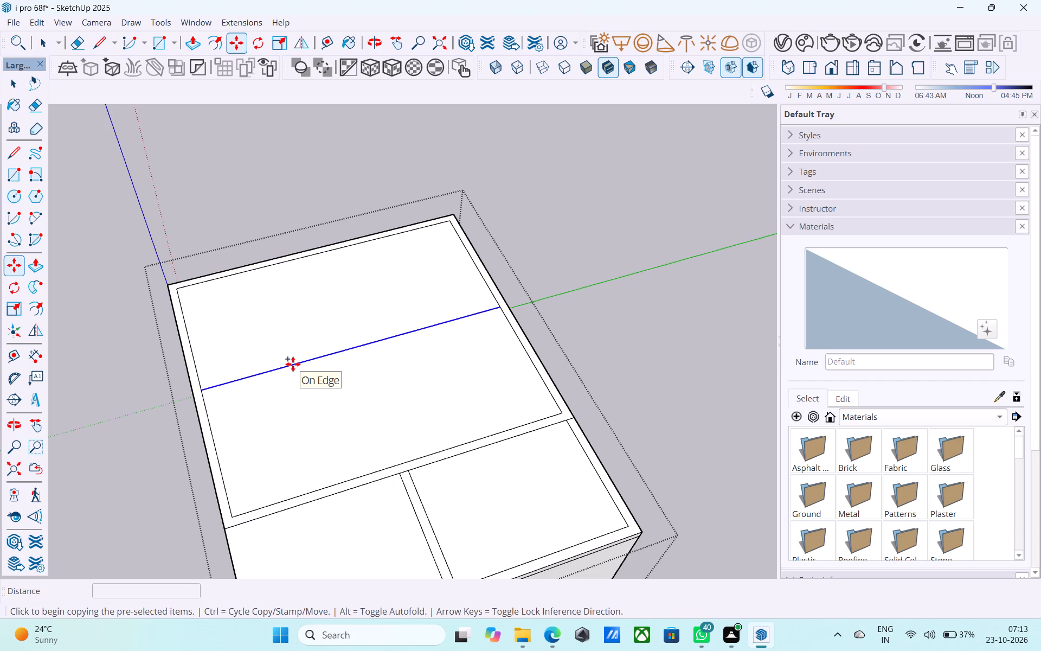
left_click(293, 364)
left_click(298, 375)
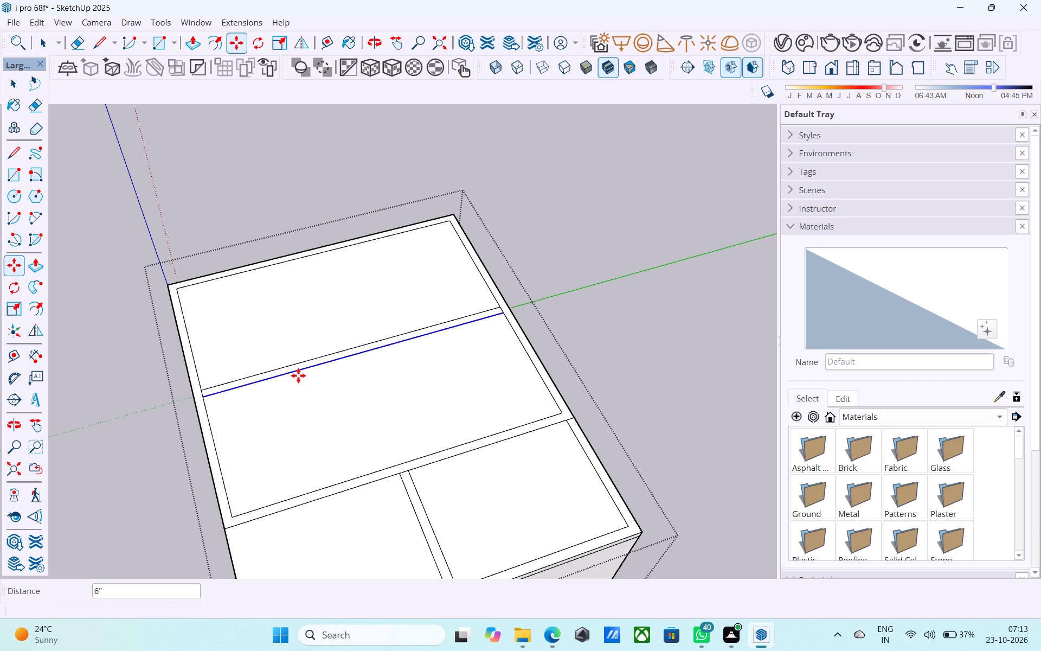
Draw an 8' 4 1/2" line from the inner outline at the slab's far end to the nearer 19' line.
key("l")
left_click(314, 257)
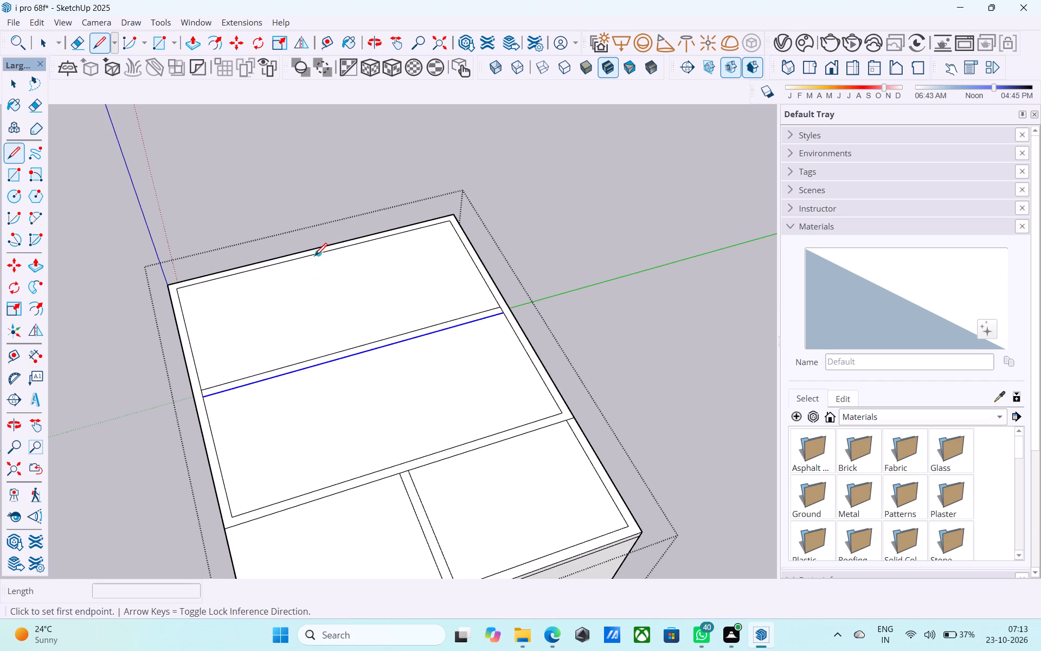
left_click(364, 348)
Extend the end rooms' dividing strip 4' into the middle area with two parallel lines, closing its tip with a 6" line.
left_click(400, 470)
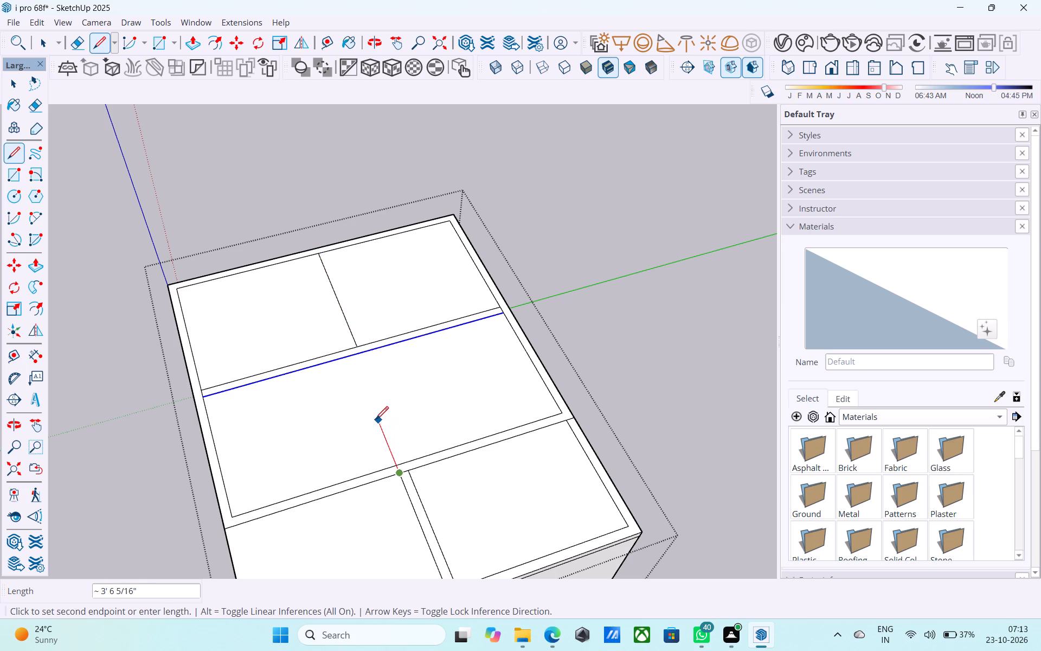
type("4'")
key("Return")
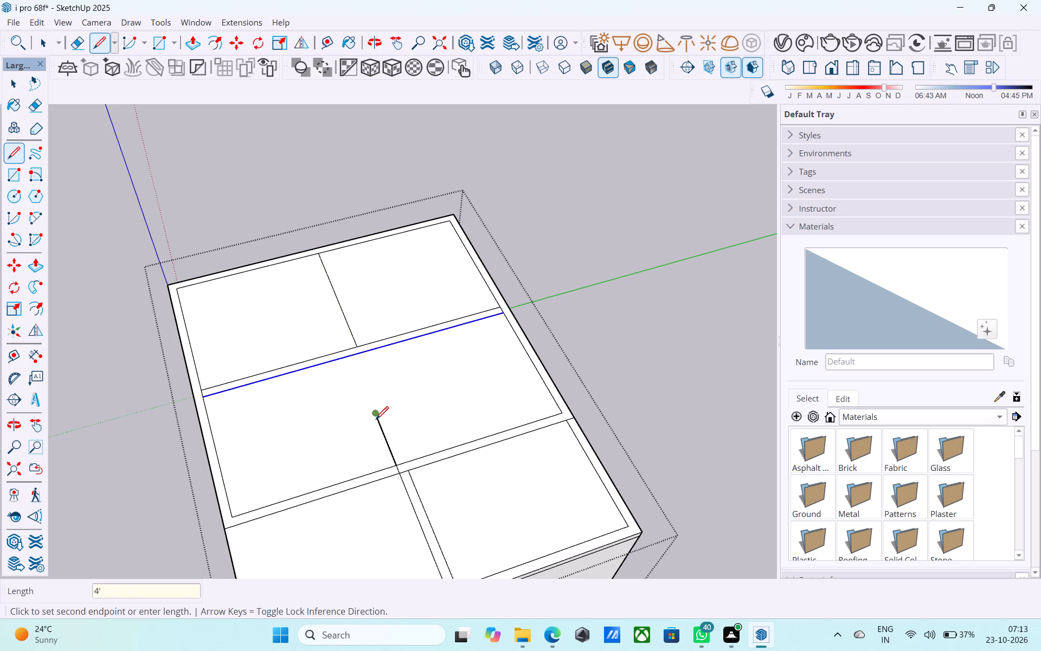
key("l")
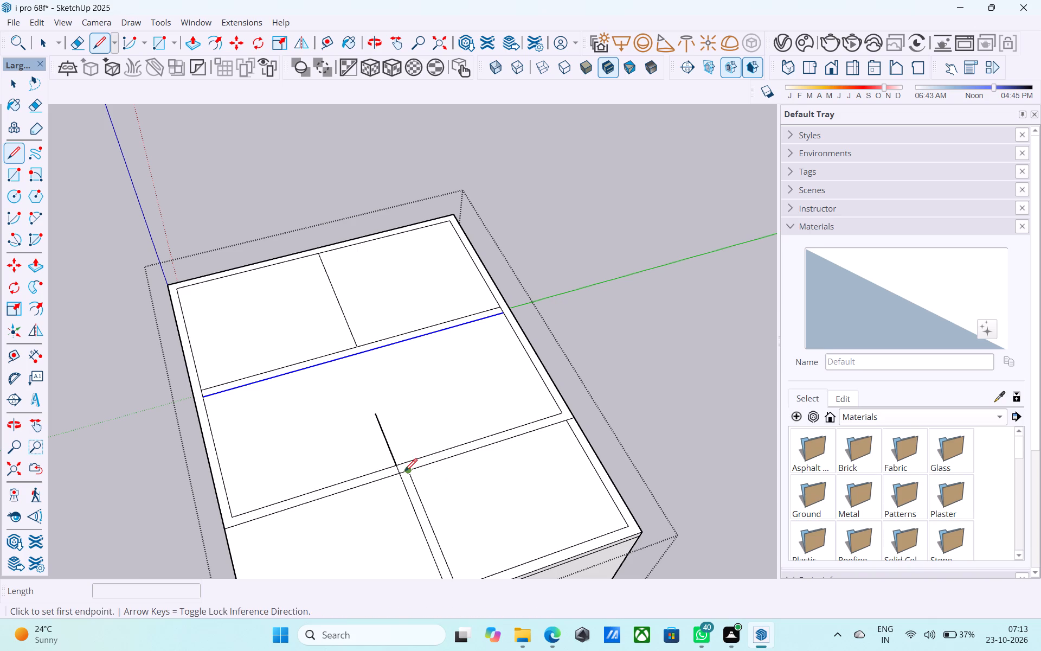
left_click(404, 472)
left_click(385, 411)
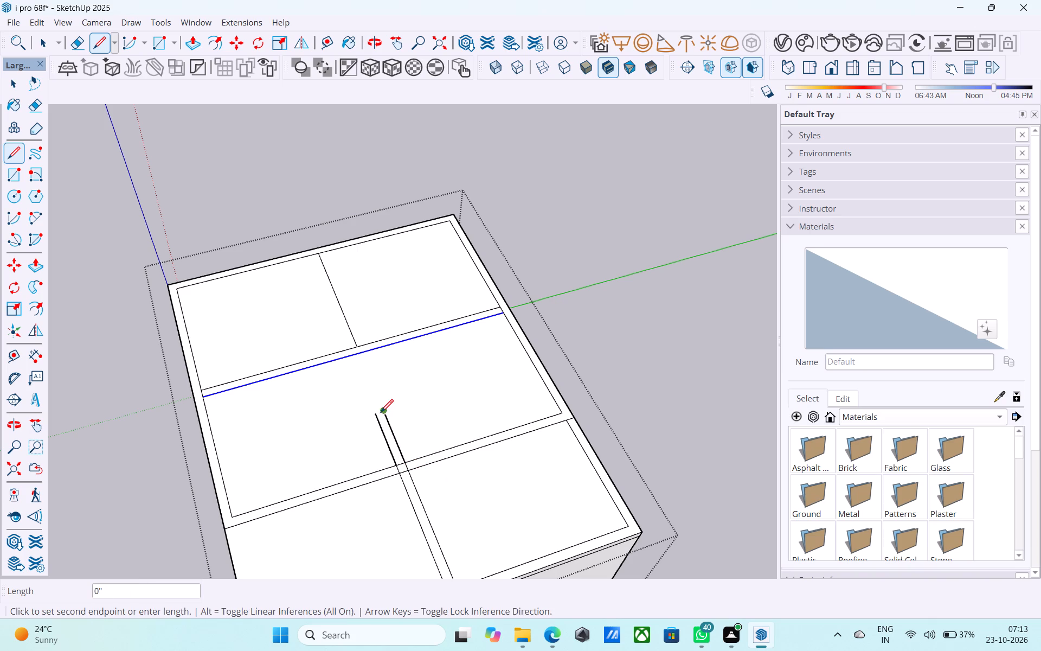
left_click(378, 414)
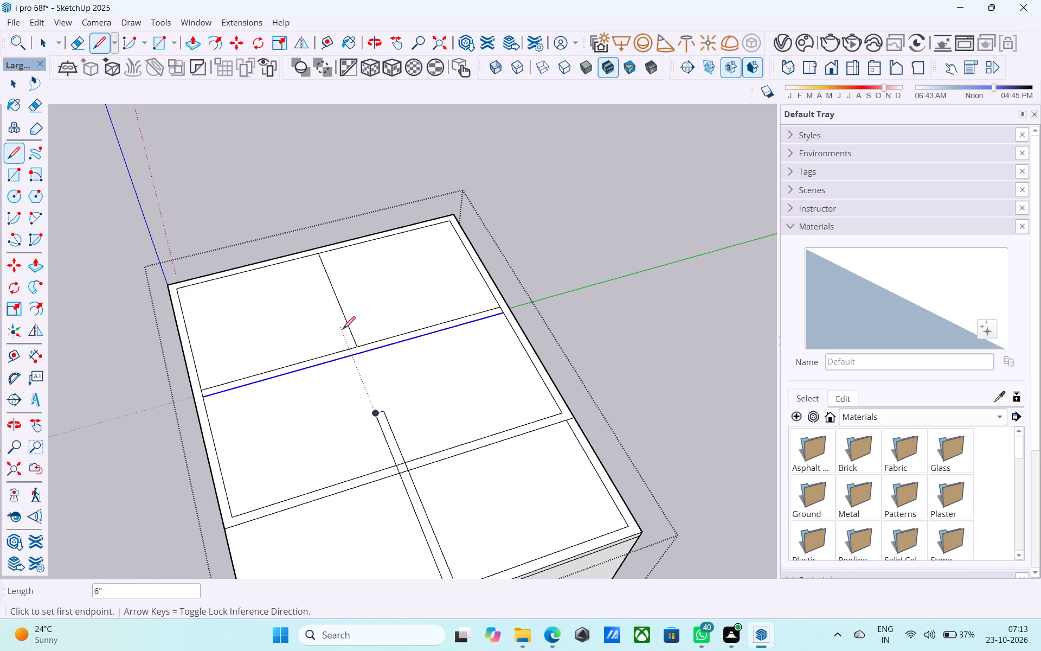
Draw a second 8' 4 1/2" line parallel to the first across the far section, aligned with the 4' strip's edge.
left_click(344, 349)
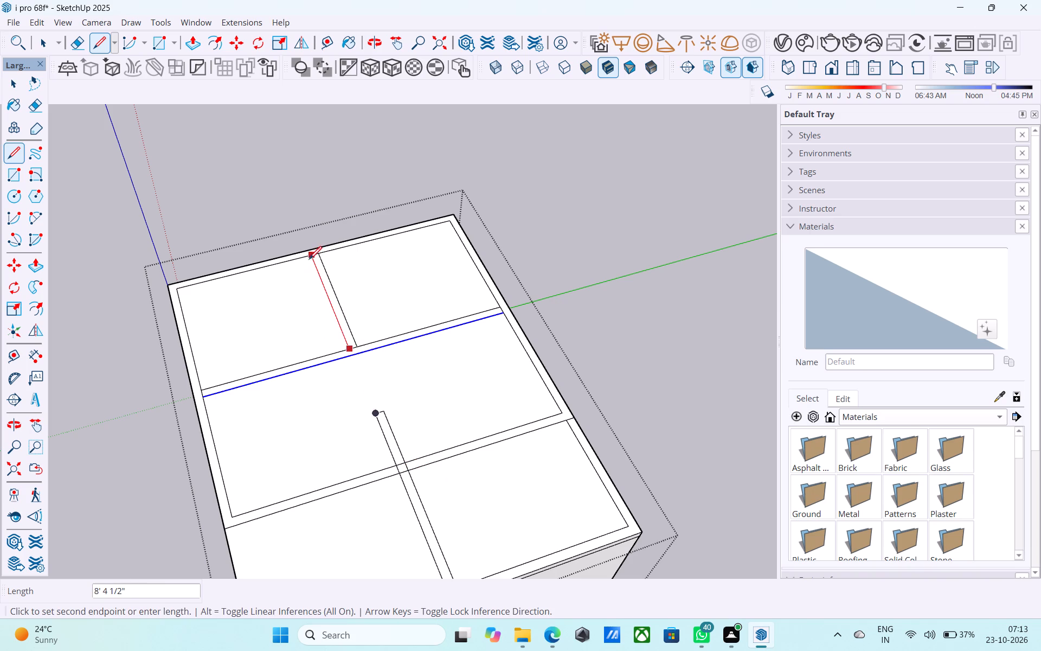
left_click(309, 258)
key("space")
scroll(344, 343, "down", 6)
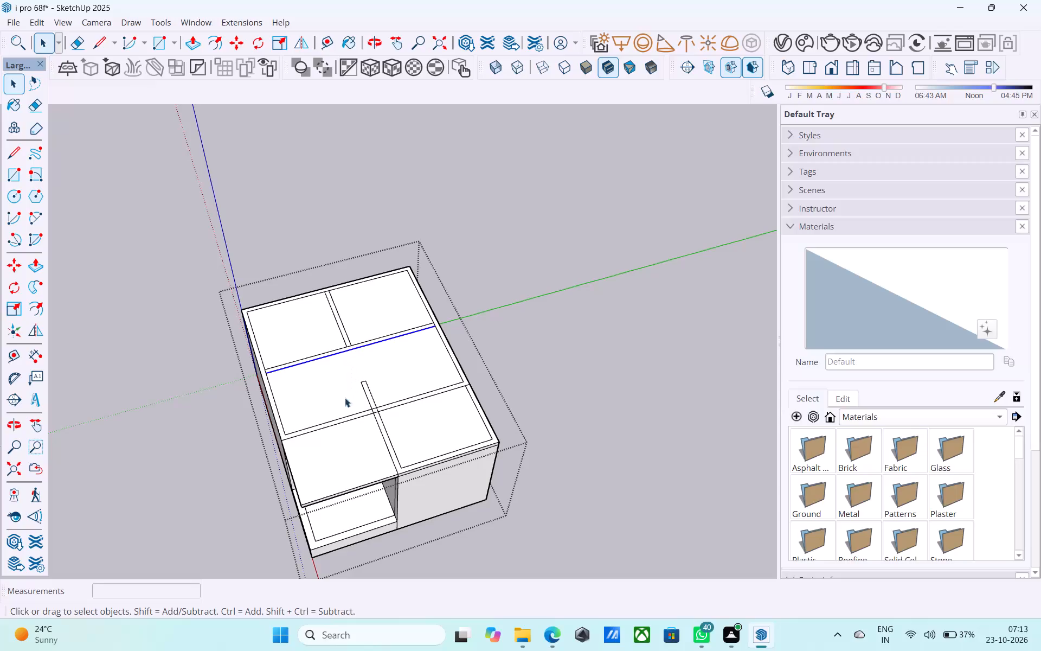
Erase the short line segments inside the crossing of the 4' strip and the dividing strip.
scroll(269, 380, "up", 3)
scroll(250, 387, "down", 6)
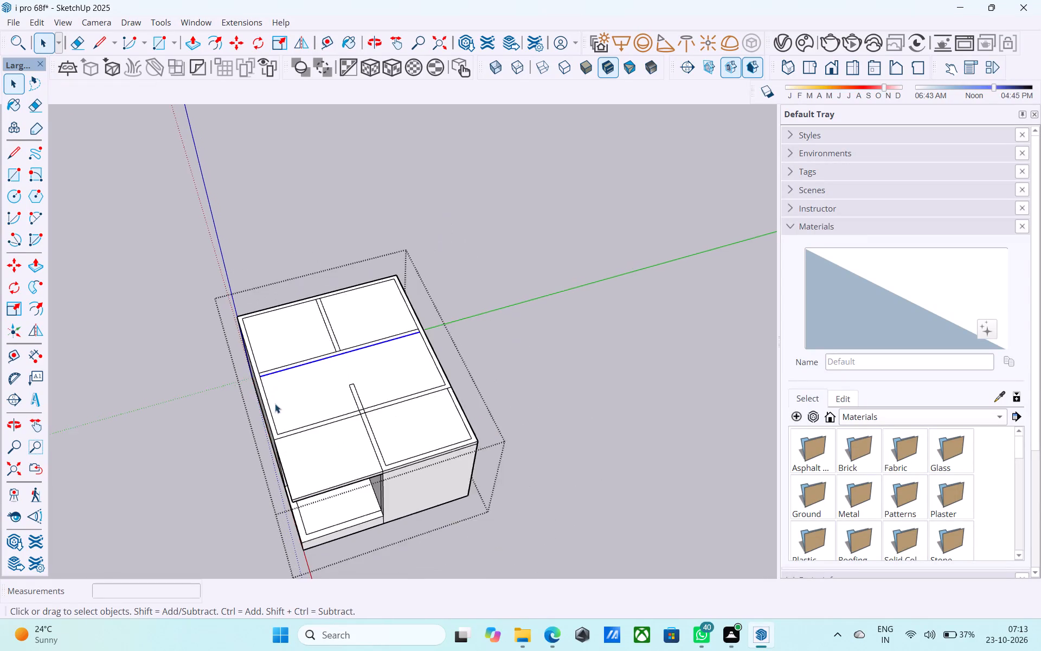
scroll(393, 411, "up", 16)
key("e")
left_click(291, 392)
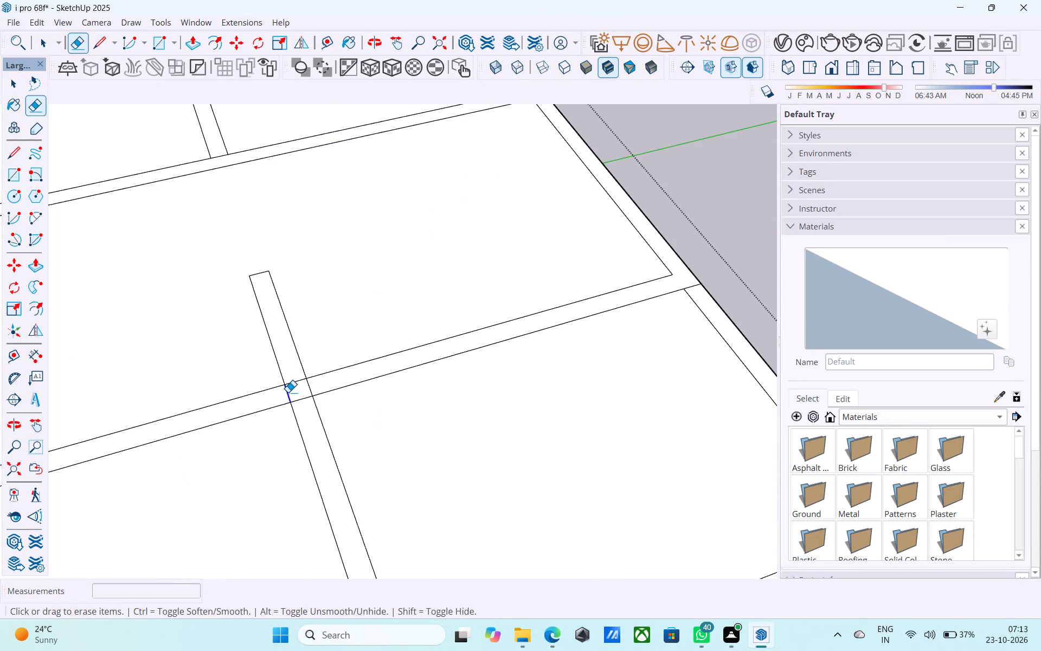
left_click(293, 383)
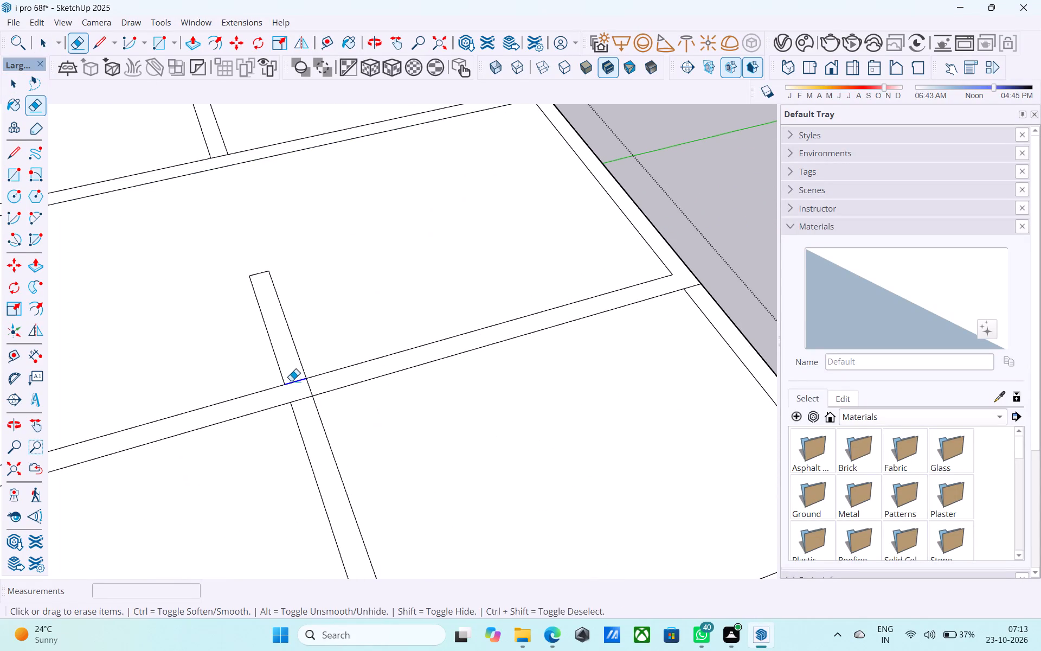
left_click(307, 387)
scroll(314, 385, "down", 7)
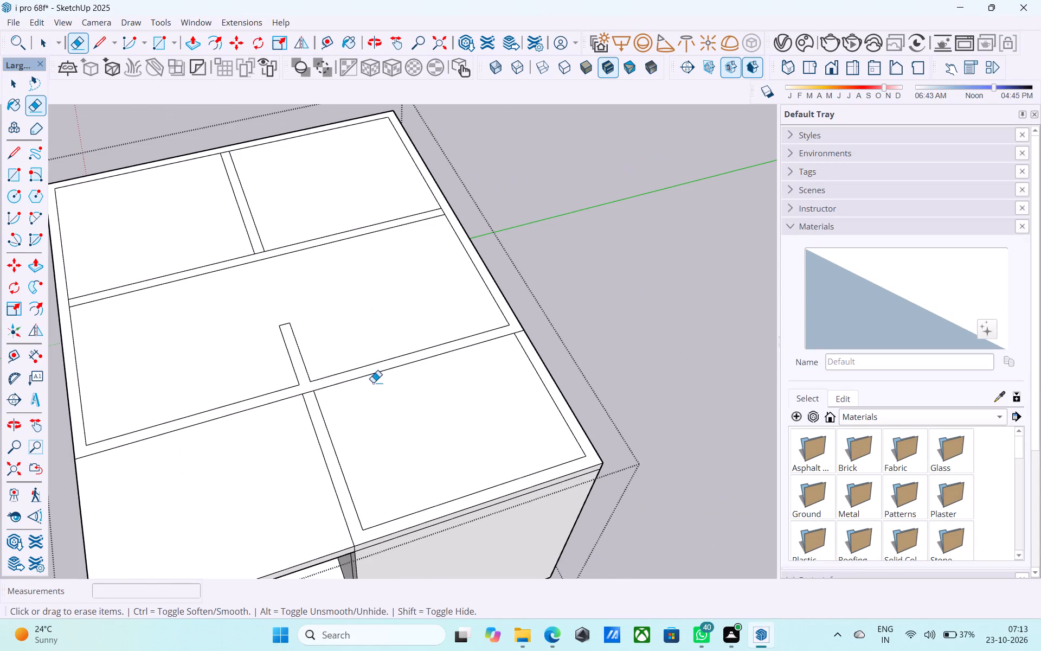
scroll(468, 371, "down", 6)
key("space")
Push/Pull the joined outer and dividing strip face up 10' to form the upper-floor walls.
scroll(433, 379, "up", 5)
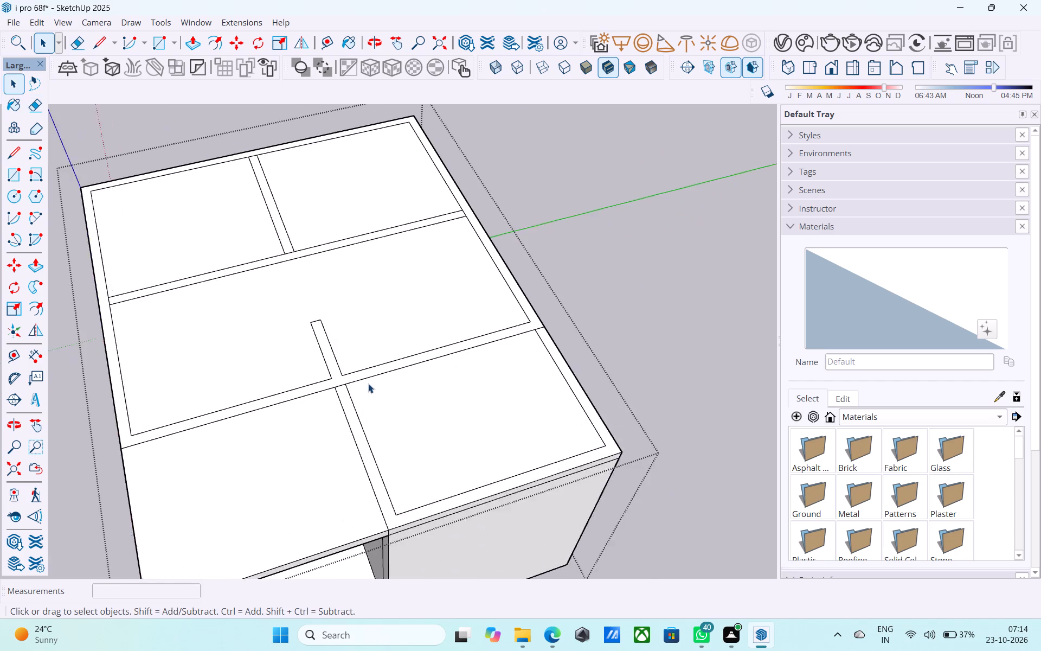
scroll(368, 384, "up", 2)
left_click(332, 378)
key("p")
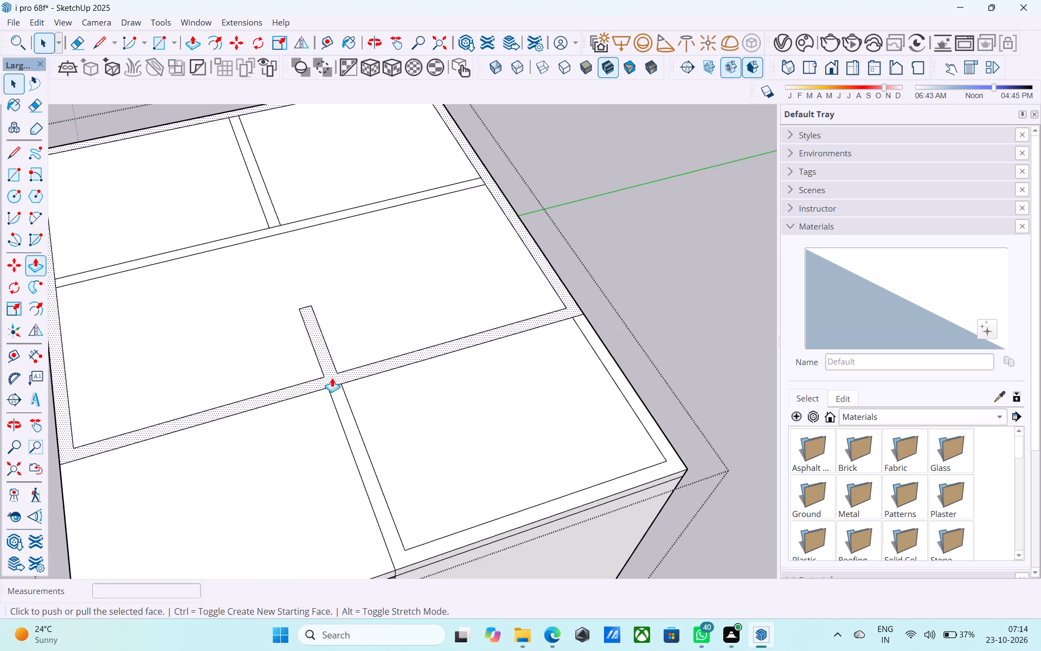
left_click(332, 378)
type("10'")
key("Return")
key("space")
Erase the line segments where the end rooms' dividing strip meets the cross strip, merging them into one T-shaped face.
scroll(329, 358, "down", 6)
middle_click_drag(338, 399, 464, 234)
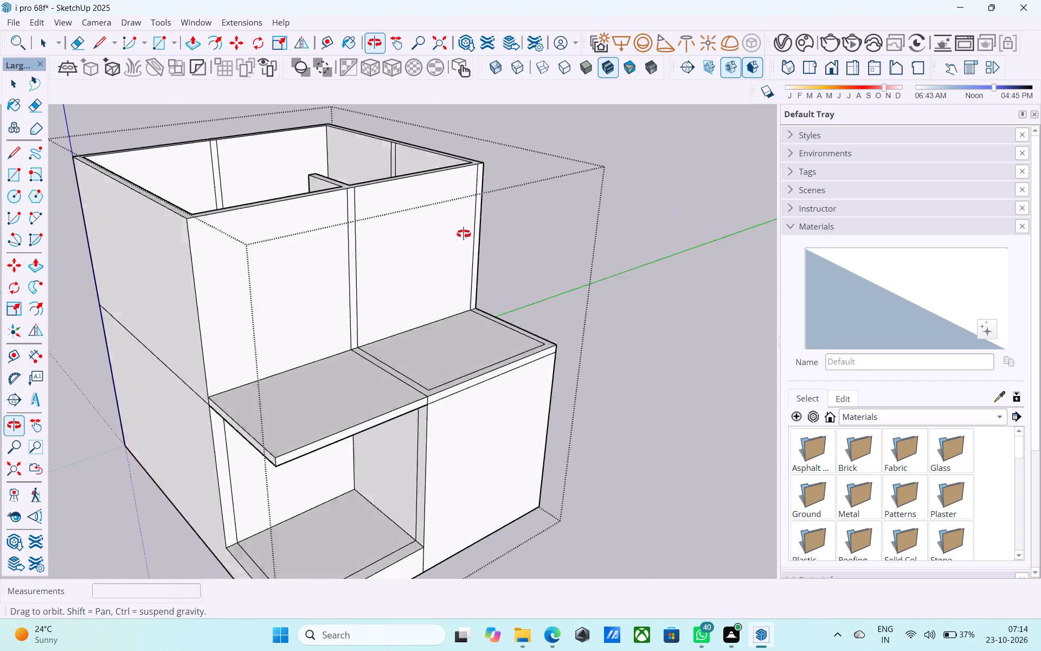
middle_click_drag(464, 234, 626, 412)
scroll(625, 400, "down", 6)
middle_click_drag(520, 422, 419, 494)
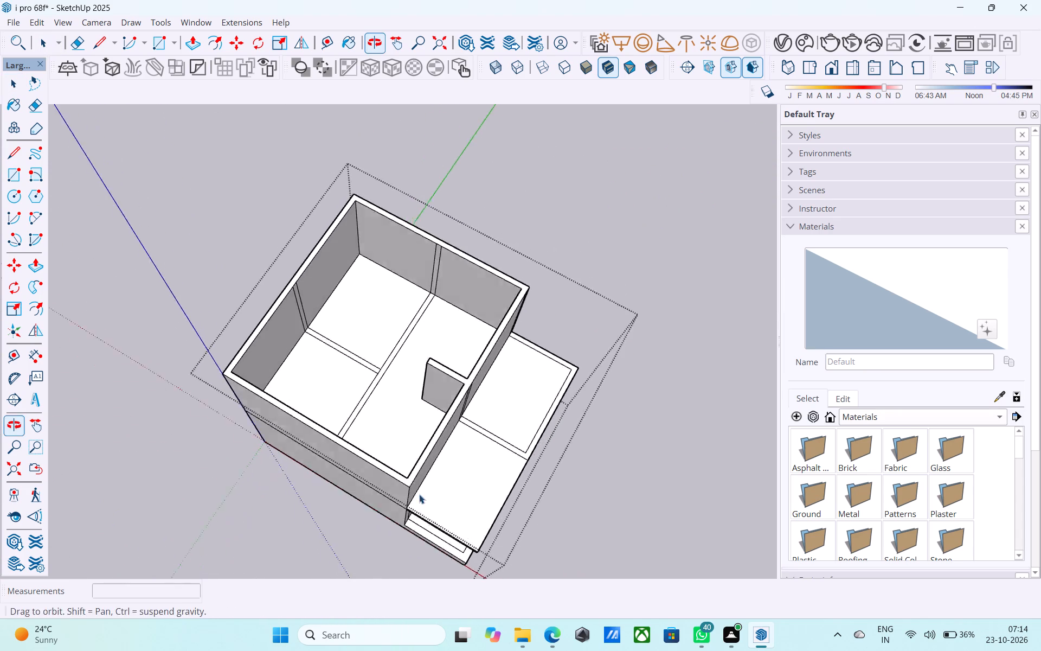
middle_click_drag(419, 494, 422, 496)
scroll(356, 441, "up", 10)
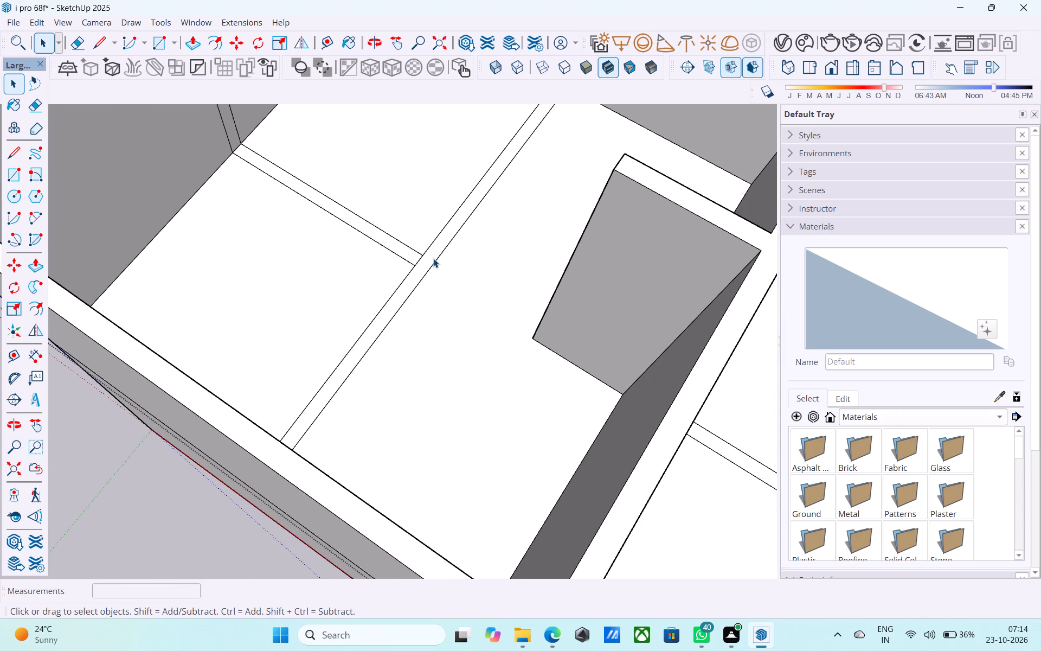
key("e")
scroll(431, 256, "up", 1)
left_click(415, 258)
left_click(415, 261)
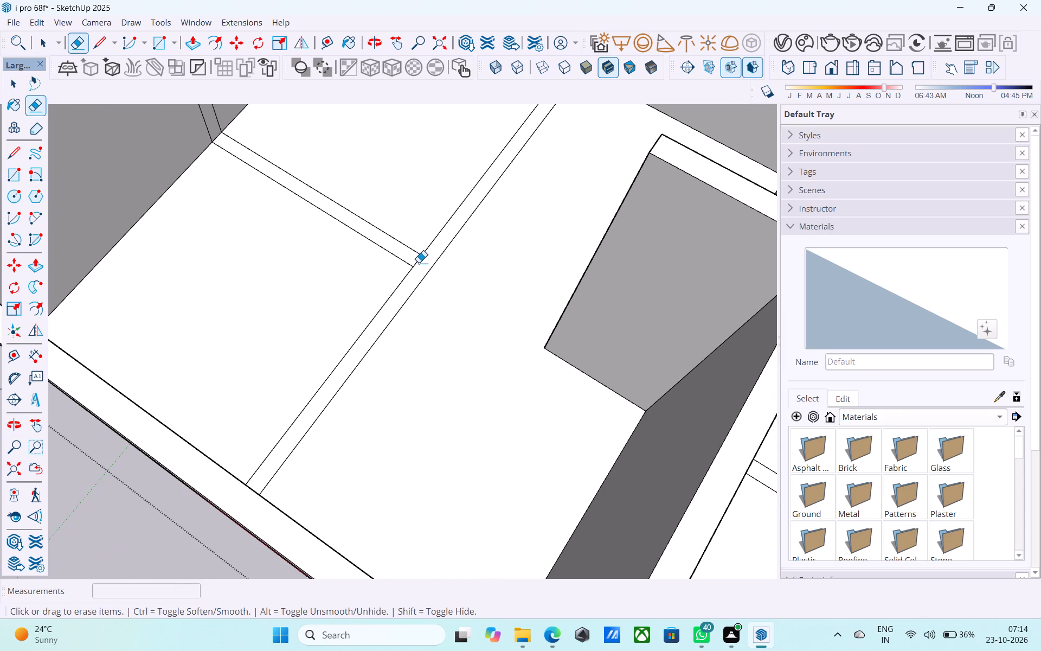
left_click_drag(419, 263, 412, 262)
key("space")
Push/Pull the T-shaped dividing strip of the end rooms up by the same 10'.
left_click(414, 263)
key("p")
double_click(414, 263)
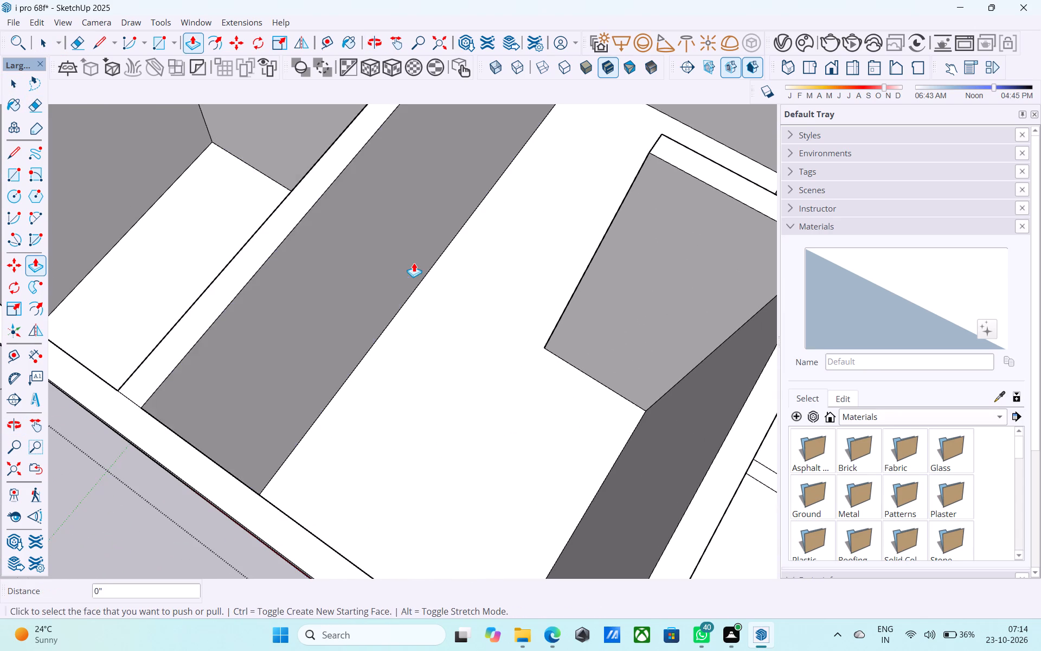
scroll(416, 264, "down", 17)
key("space")
Examine the raised upper-floor walls and room layout from the front and from above.
middle_click_drag(436, 372, 337, 238)
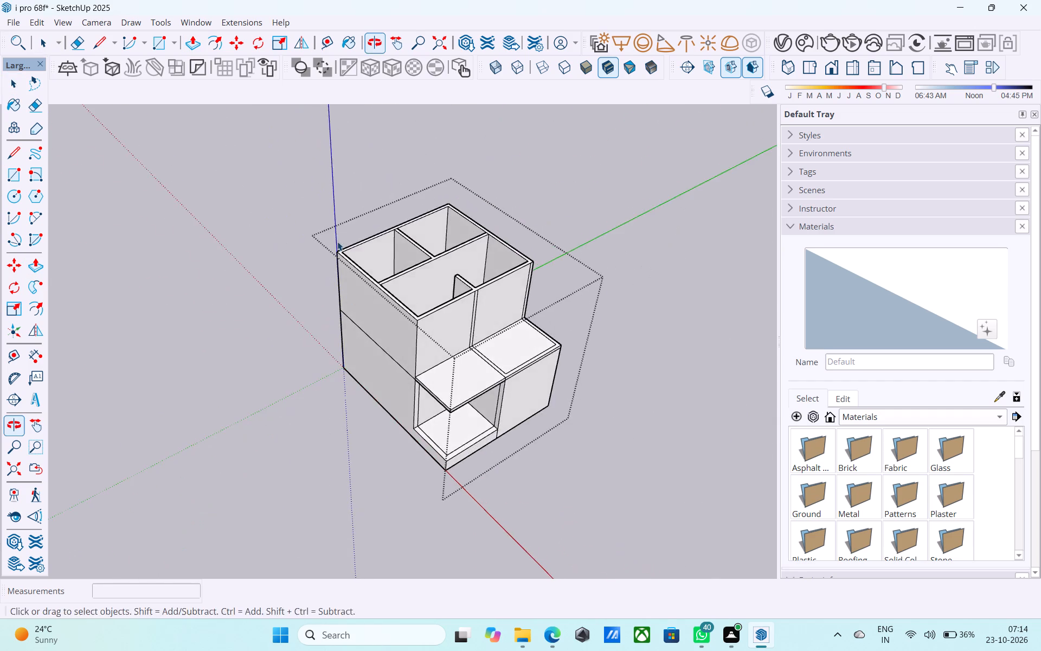
middle_click_drag(424, 368, 325, 268)
scroll(326, 308, "down", 1)
middle_click_drag(322, 308, 285, 301)
middle_click_drag(345, 314, 301, 303)
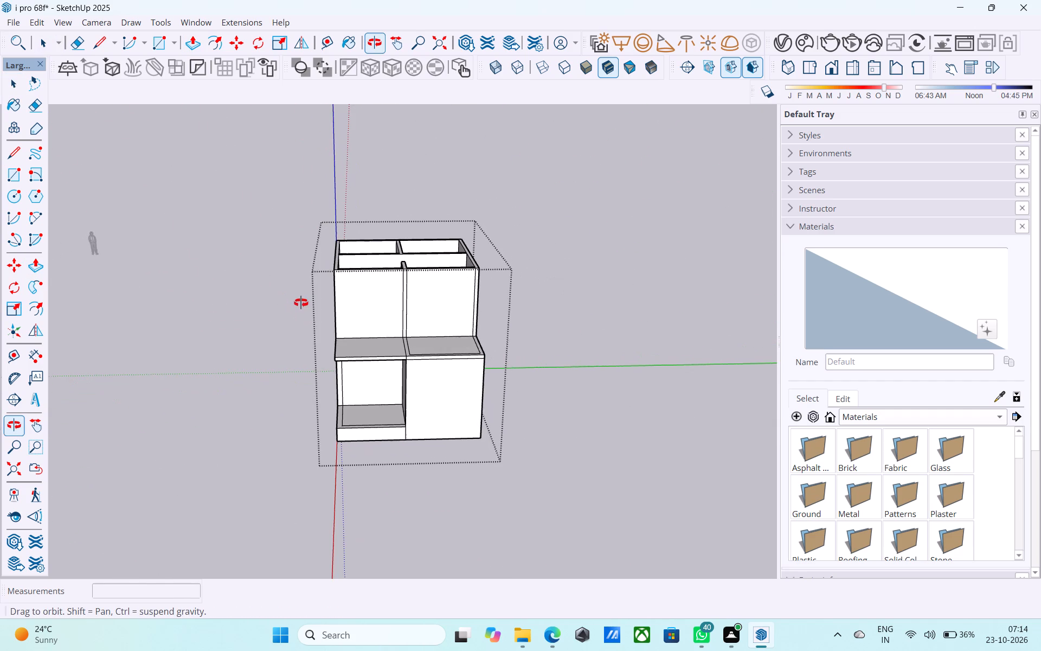
middle_click_drag(301, 303, 301, 303)
scroll(304, 302, "up", 1)
middle_click_drag(299, 299, 287, 290)
middle_click_drag(331, 319, 312, 313)
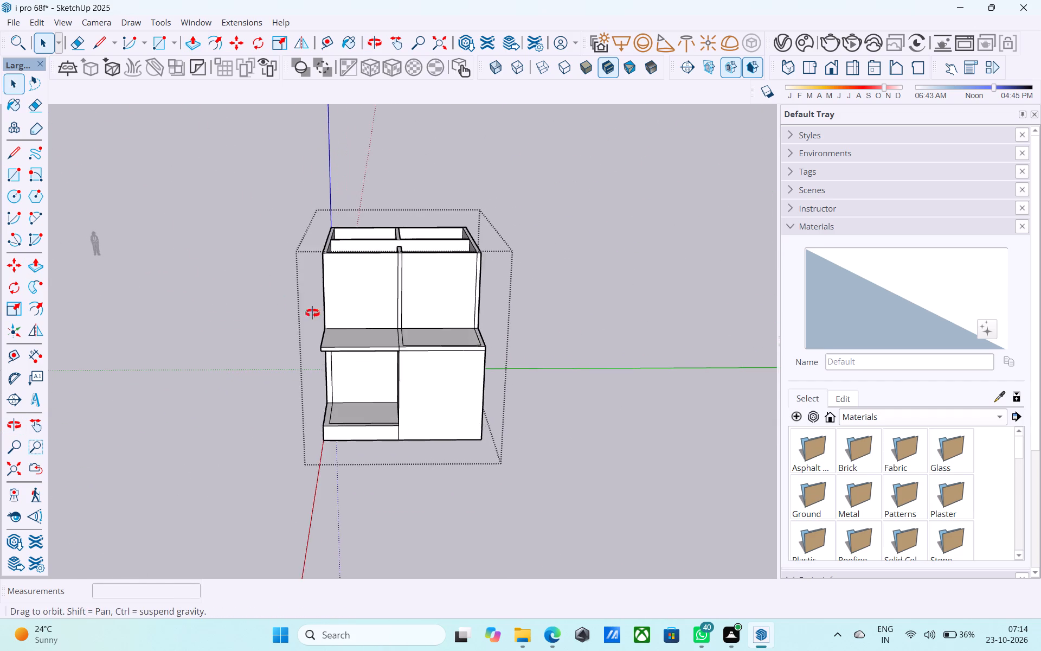
middle_click_drag(312, 313, 362, 275)
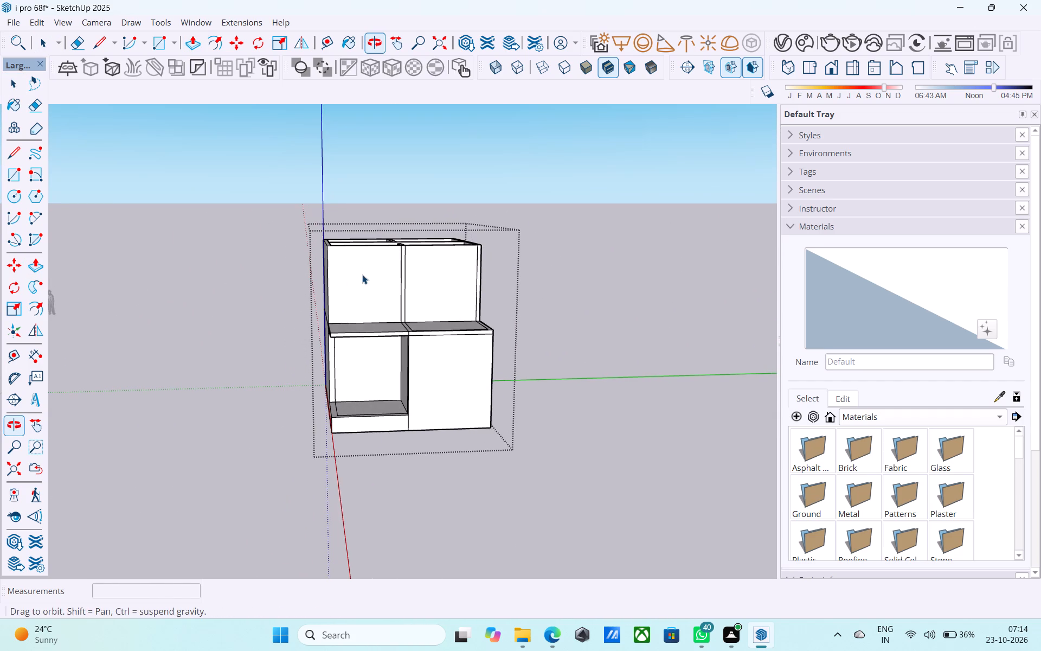
middle_click_drag(362, 275, 371, 360)
scroll(359, 320, "down", 4)
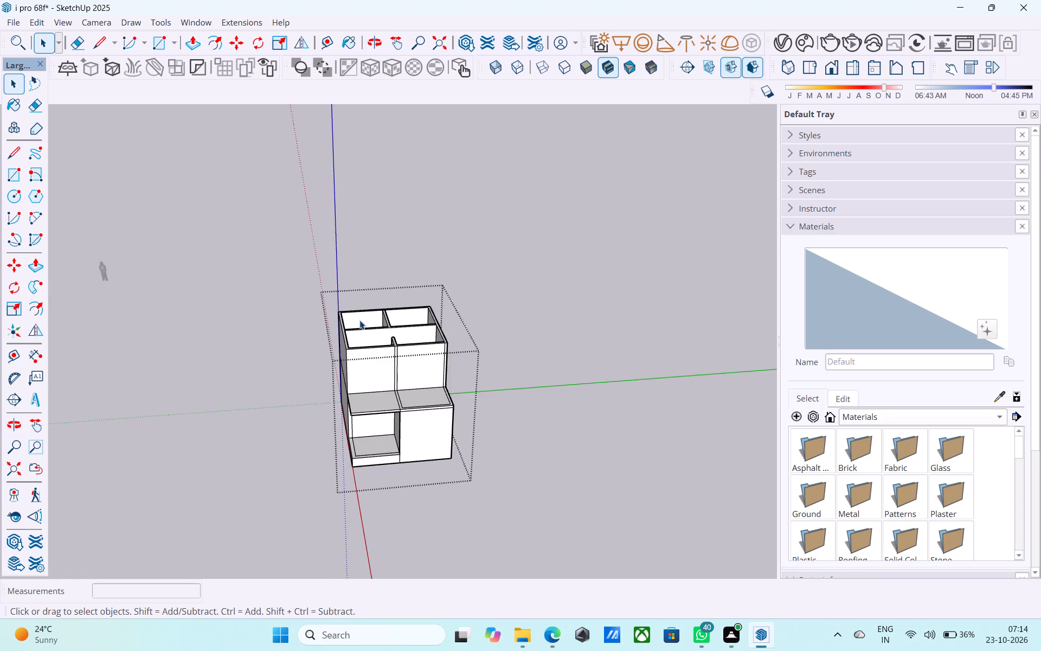
middle_click_drag(359, 320, 365, 422)
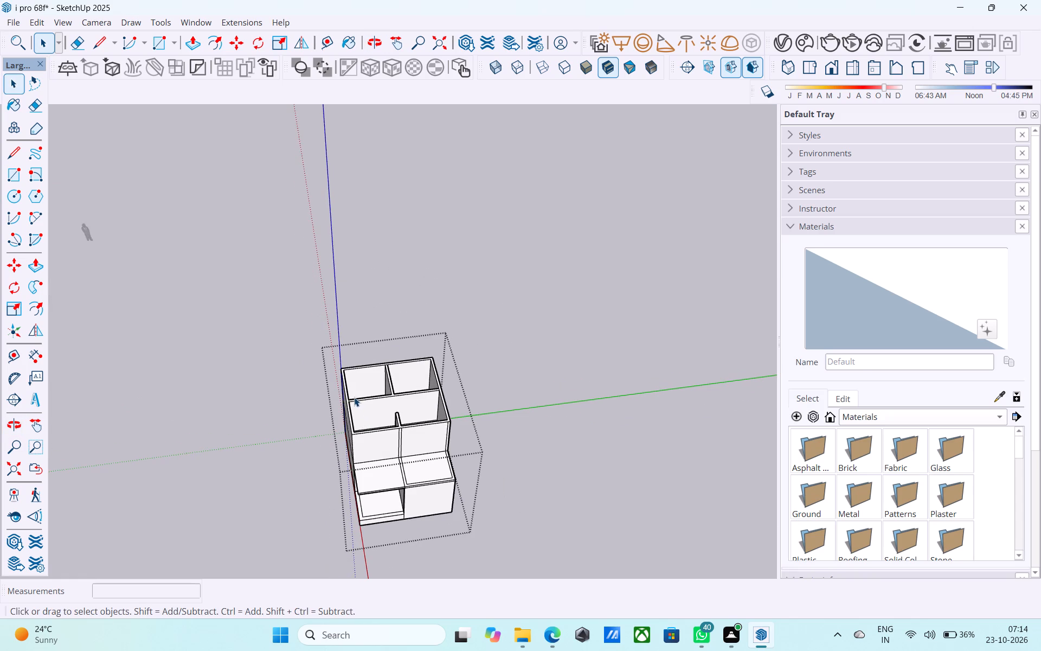
scroll(354, 380, "down", 7)
middle_click_drag(350, 402, 330, 466)
Draw a 9' by 8' 4 1/2" rectangle over the open top of the end room at the blue axis.
scroll(332, 411, "up", 4)
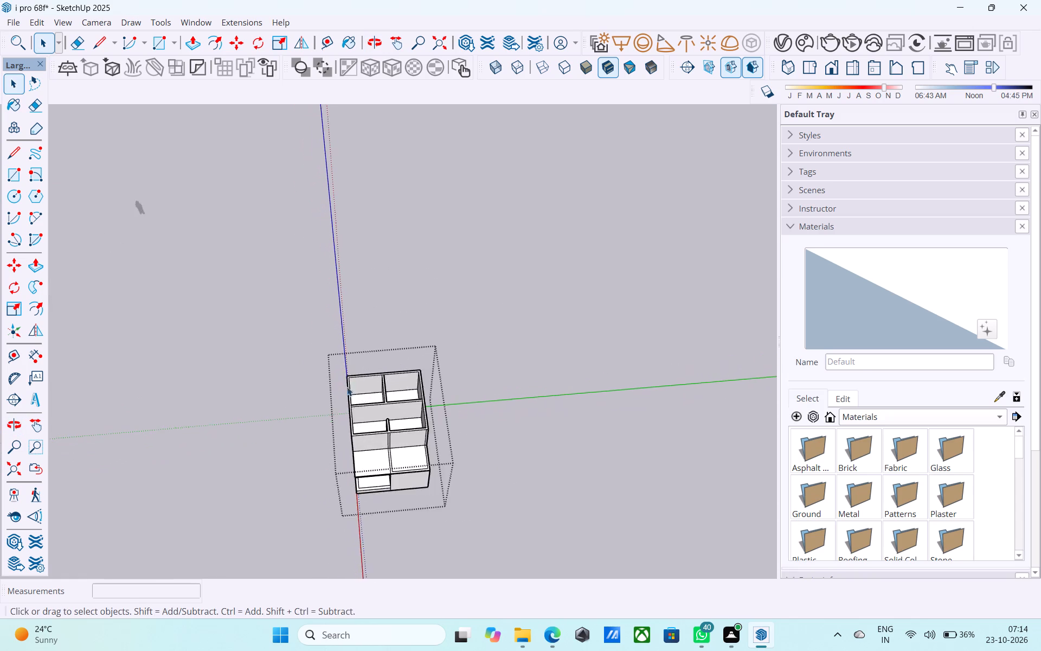
scroll(347, 387, "up", 9)
middle_click_drag(345, 388, 314, 396)
scroll(324, 391, "up", 3)
key("r")
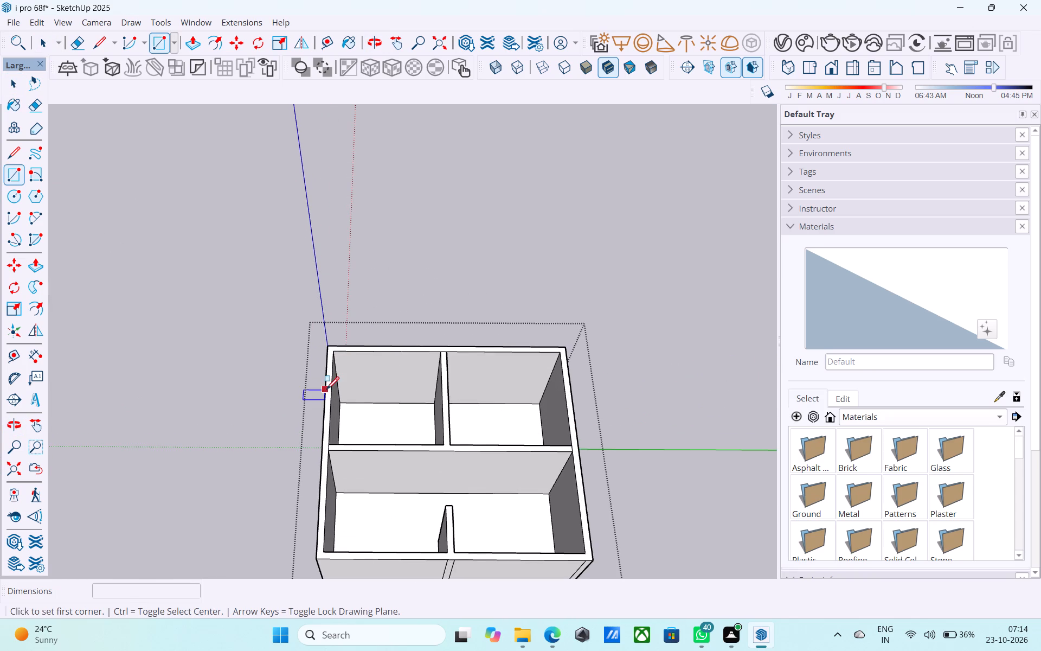
left_click(335, 355)
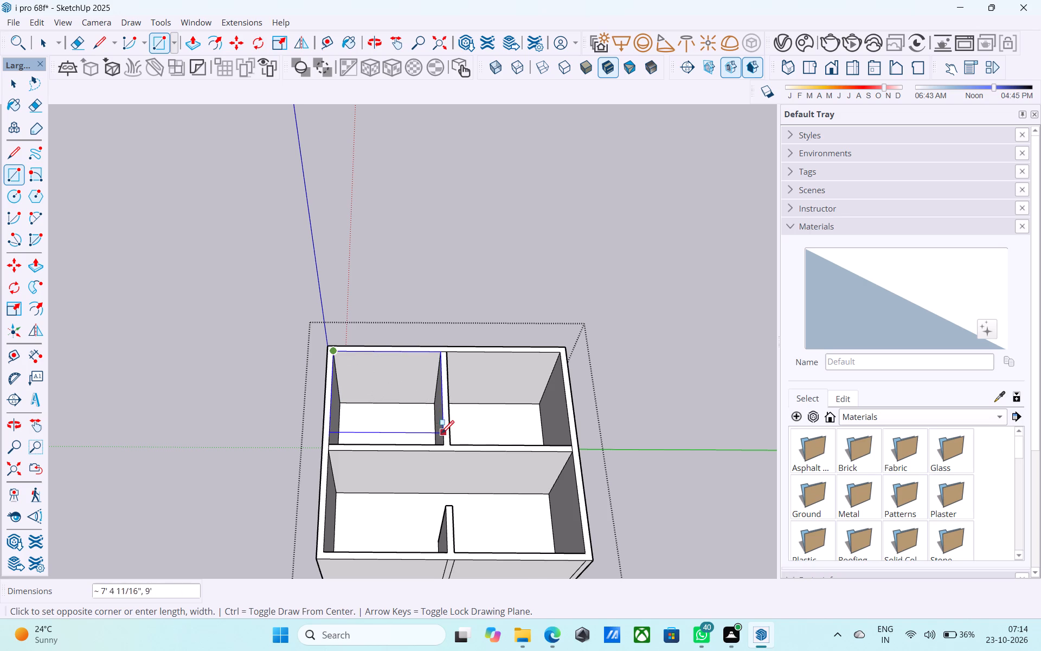
left_click(445, 443)
key("space")
Reverse the new rectangular face covering the end room.
left_click(431, 428)
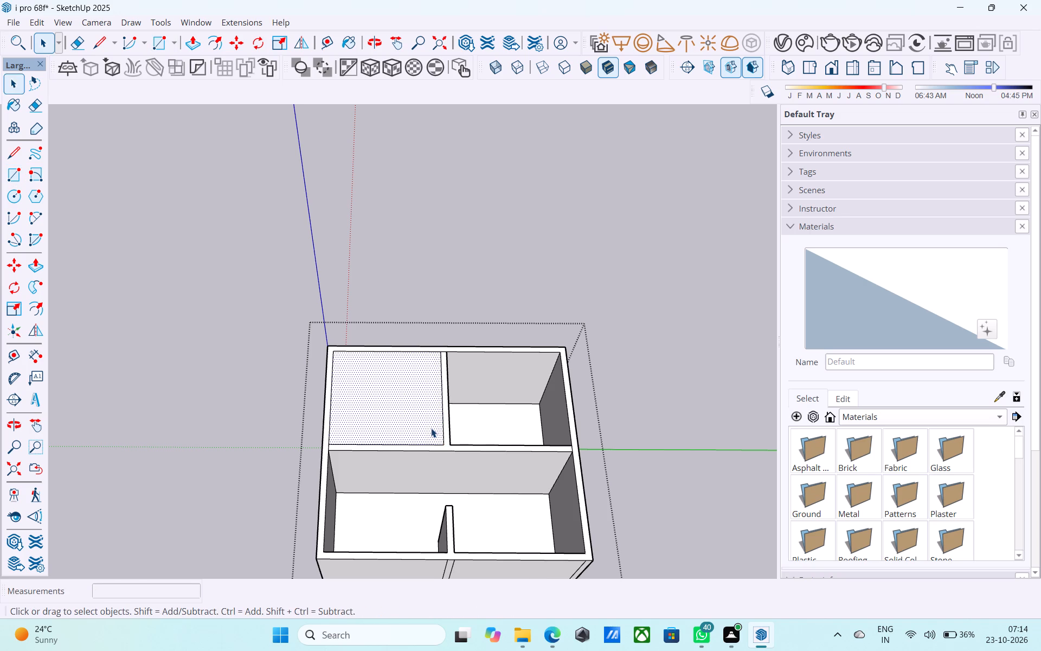
right_click(431, 428)
left_click(477, 283)
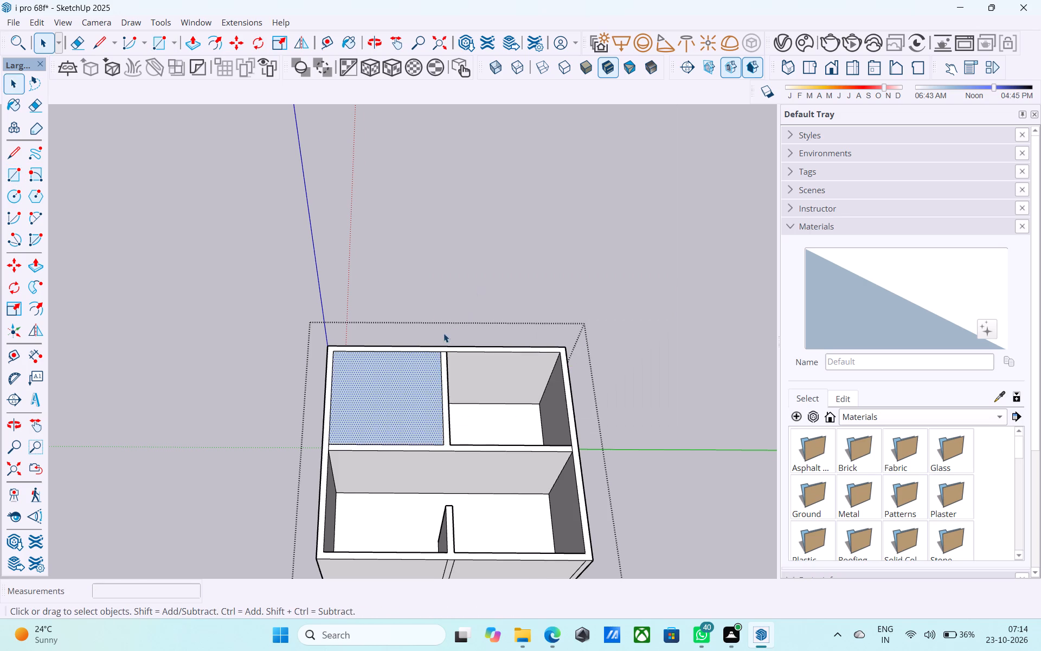
Draw a 6" vertical line up from the covering face's corner nearest the blue axis.
middle_click_drag(444, 333, 413, 315)
key("l")
scroll(386, 329, "up", 2)
scroll(331, 344, "up", 4)
left_click(311, 342)
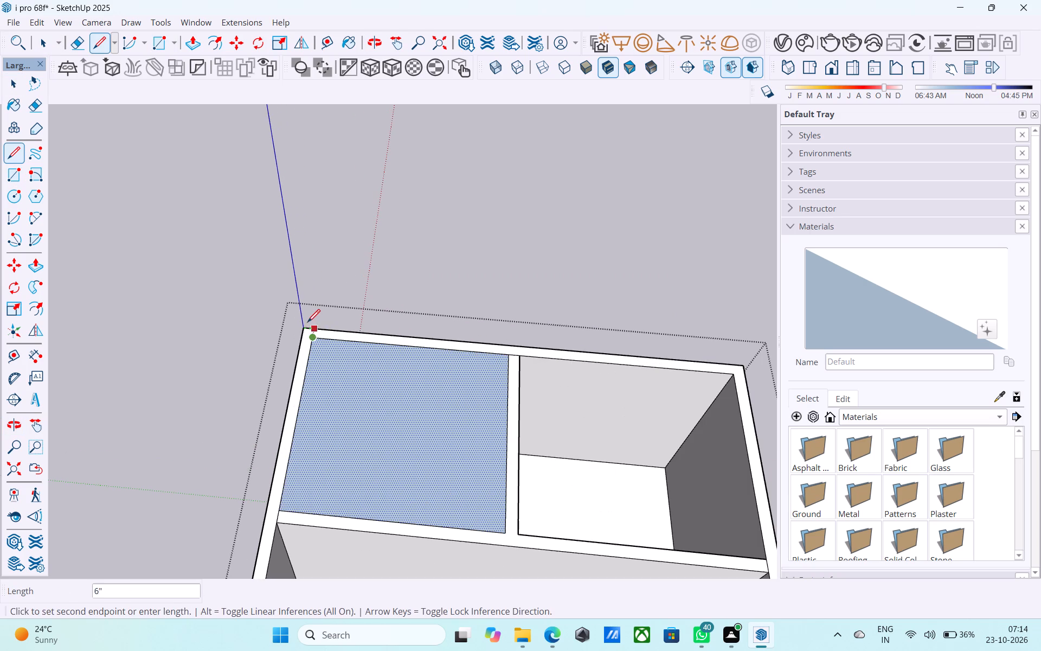
type("6\"")
key("Return")
key("space")
Draw a 6" vertical line up from the covering face's diagonally opposite corner, where the dividing walls meet.
scroll(313, 211, "down", 6)
middle_click_drag(322, 318, 401, 276)
scroll(459, 327, "up", 7)
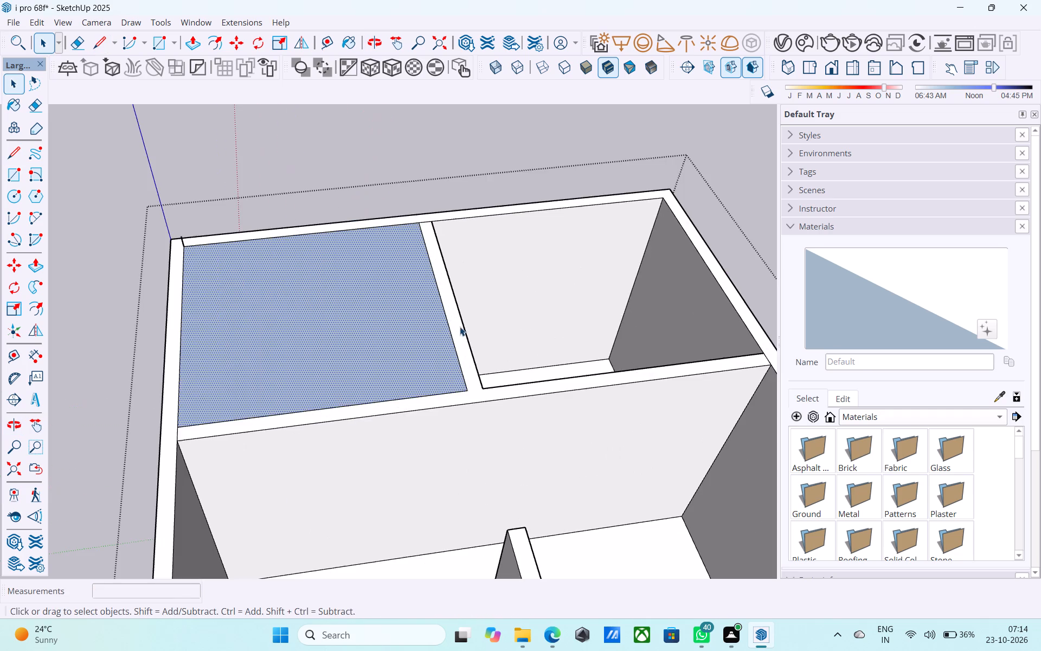
middle_click_drag(452, 349, 442, 342)
key("l")
scroll(444, 361, "up", 1)
left_click(455, 385)
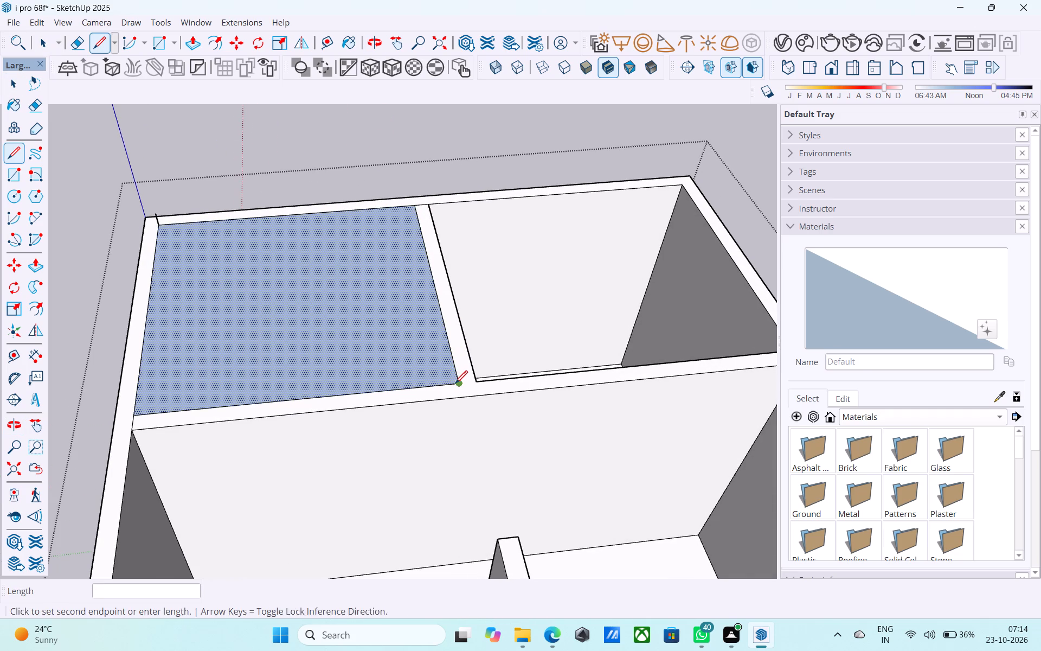
middle_click_drag(450, 351, 382, 323)
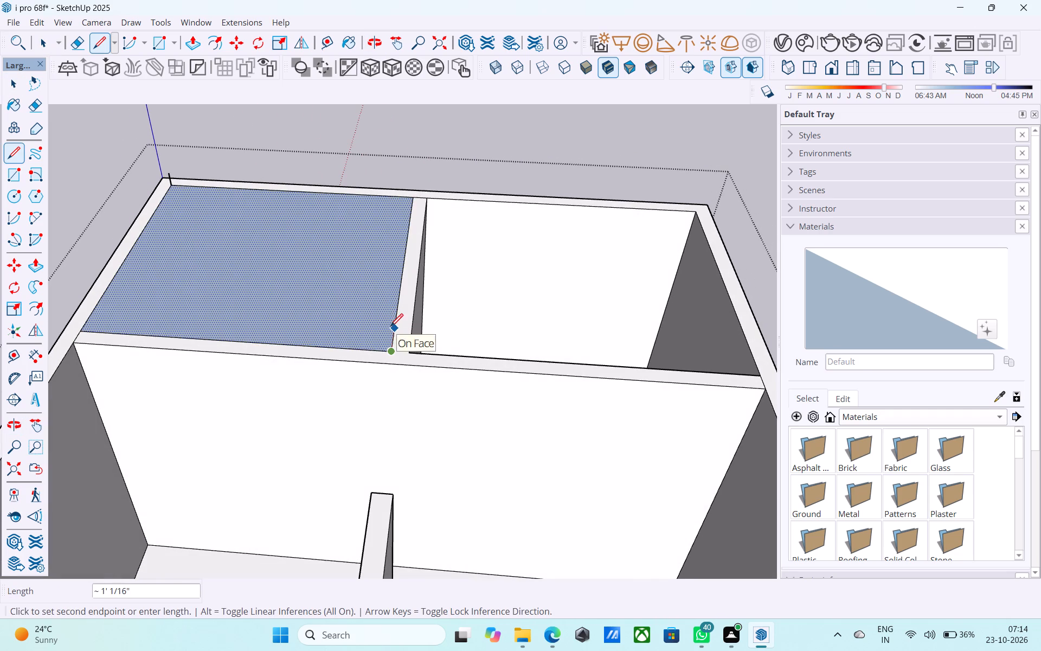
middle_click_drag(383, 331, 354, 317)
scroll(355, 323, "up", 3)
middle_click_drag(355, 336, 345, 280)
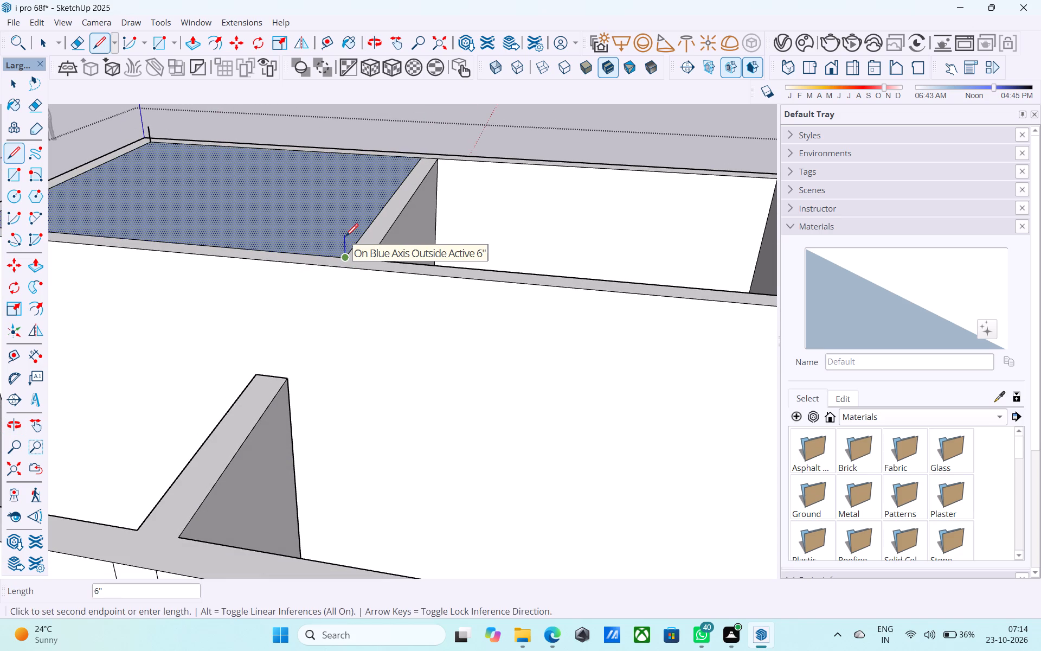
key("6")
key("shift+quotedbl")
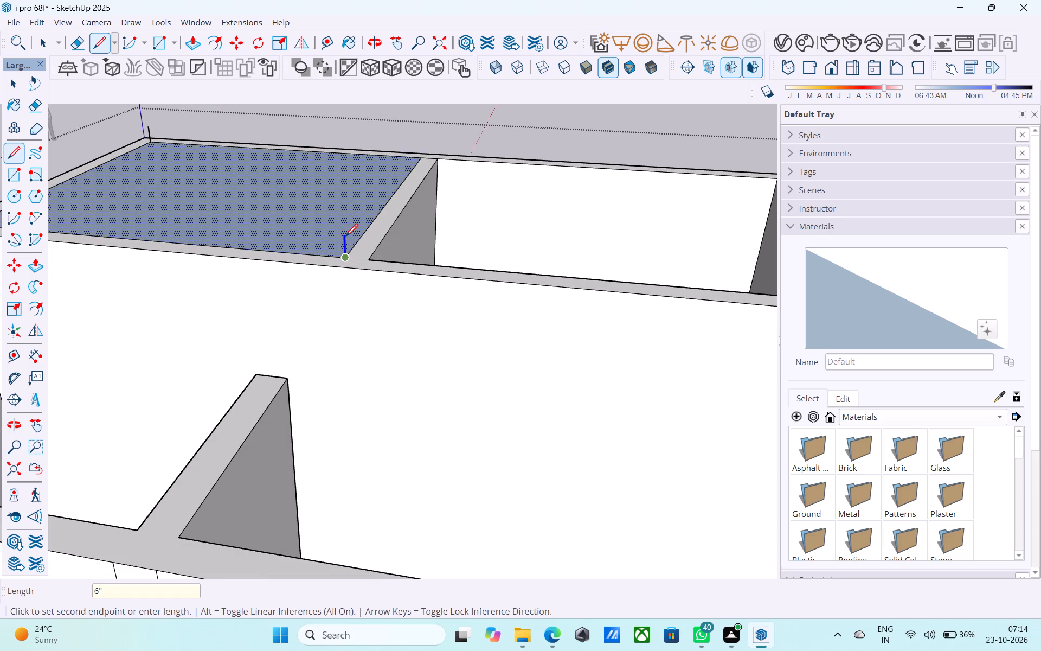
key("Return")
Draw an 8' 4 1/2" by 9' rectangle between the upper ends of the two 6" vertical lines.
key("r")
left_click(345, 238)
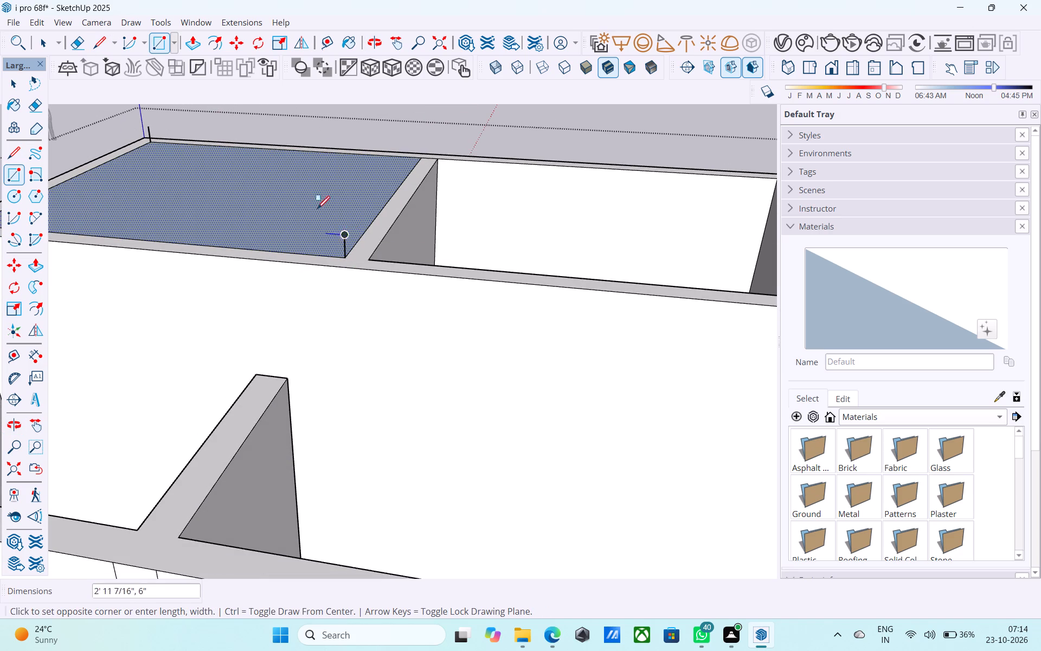
scroll(301, 196, "down", 4)
middle_click_drag(294, 197, 391, 325, "shift")
scroll(319, 301, "up", 8)
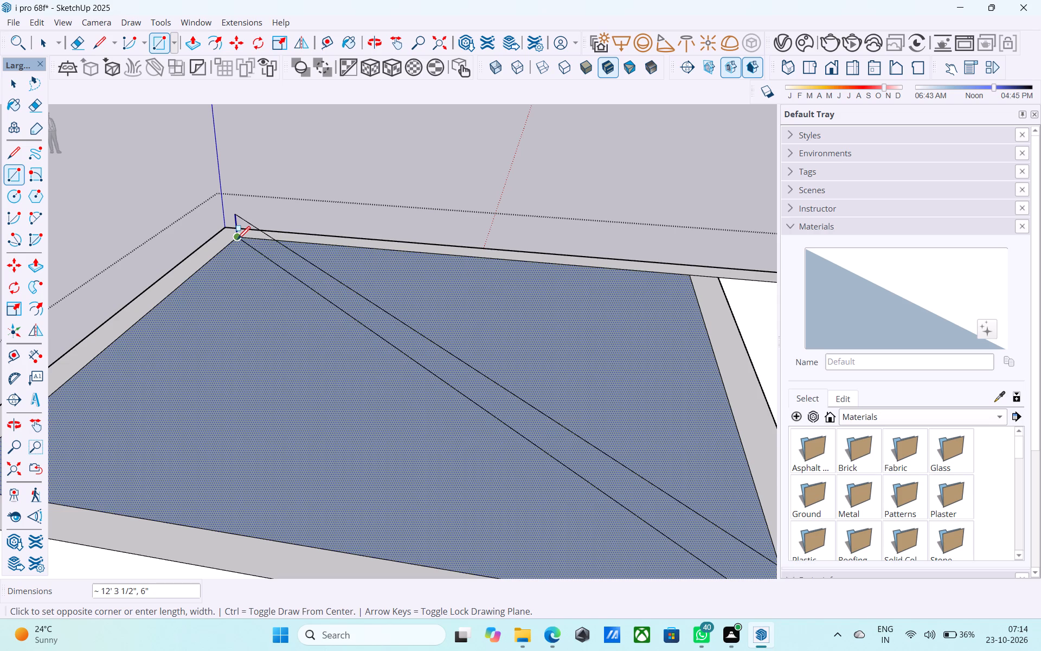
left_click(237, 212)
Draw a vertical line joining the two rectangles at the corner between the outer side wall and the cross wall.
scroll(271, 218, "down", 11)
middle_click_drag(237, 257, 345, 276)
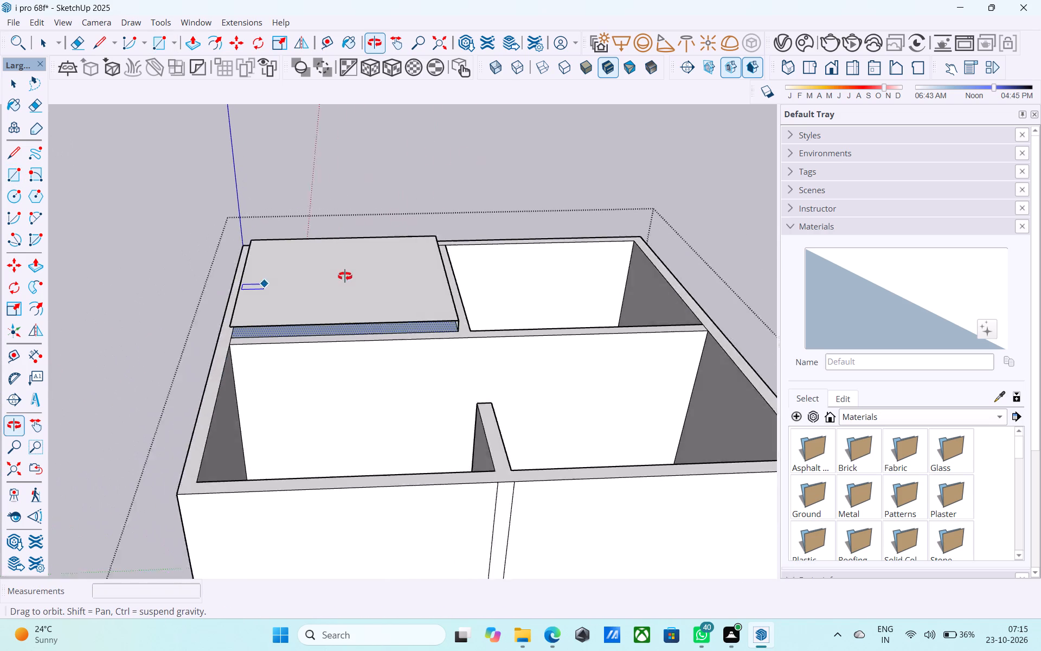
middle_click_drag(345, 276, 396, 268)
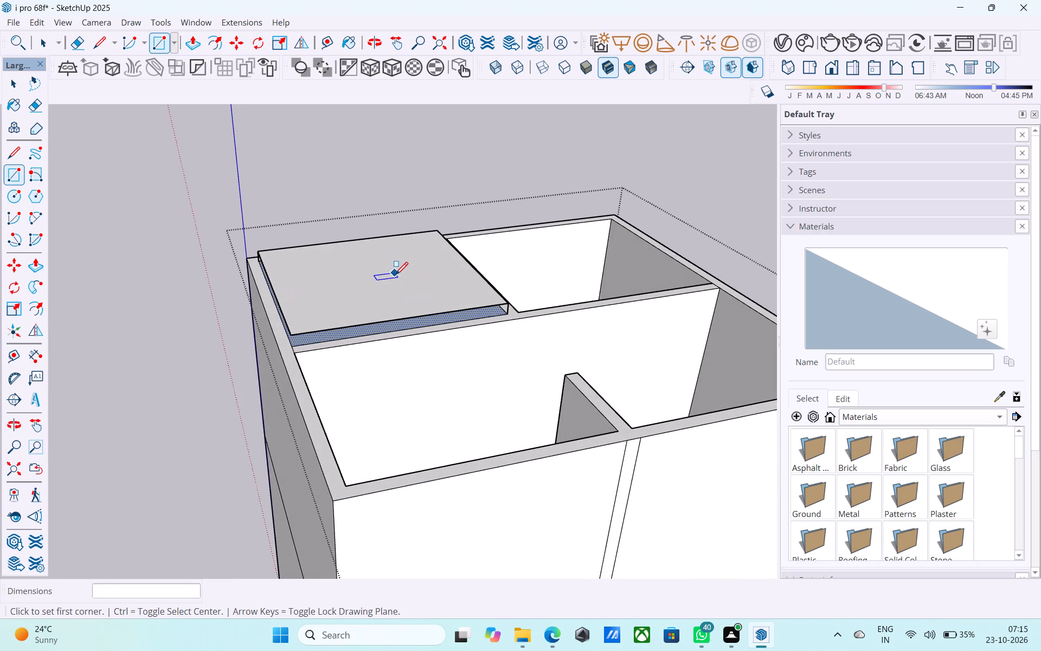
scroll(278, 355, "up", 5)
key("l")
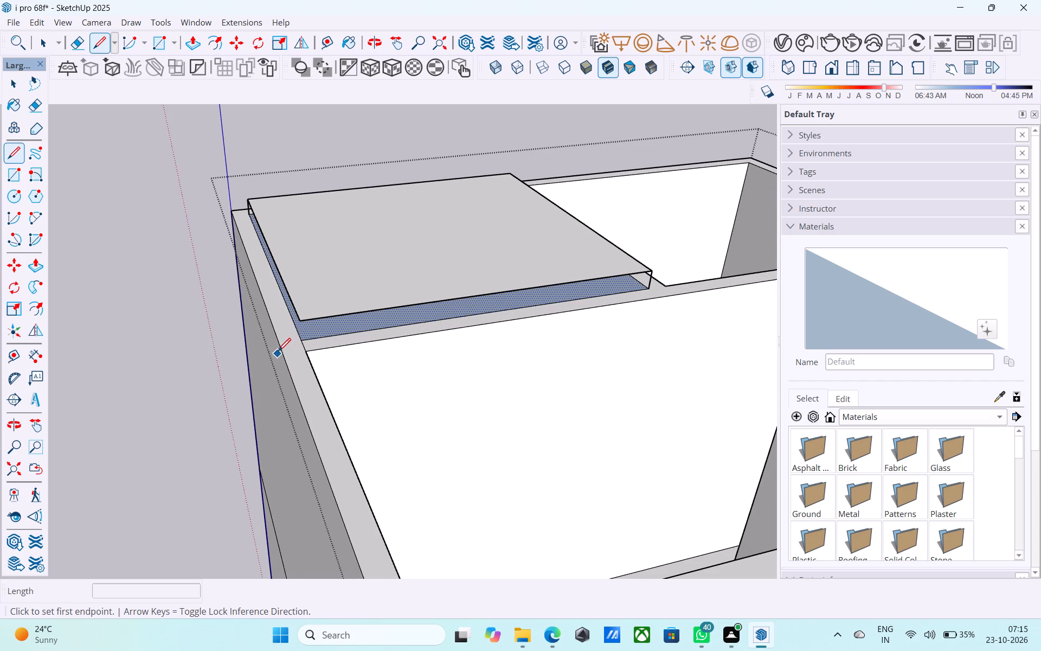
left_click(308, 341)
left_click(301, 319)
Draw a vertical line joining the two rectangles at the remaining open corner, where the dividing wall meets the outer wall.
scroll(302, 317, "down", 7)
middle_click_drag(302, 317, 568, 331)
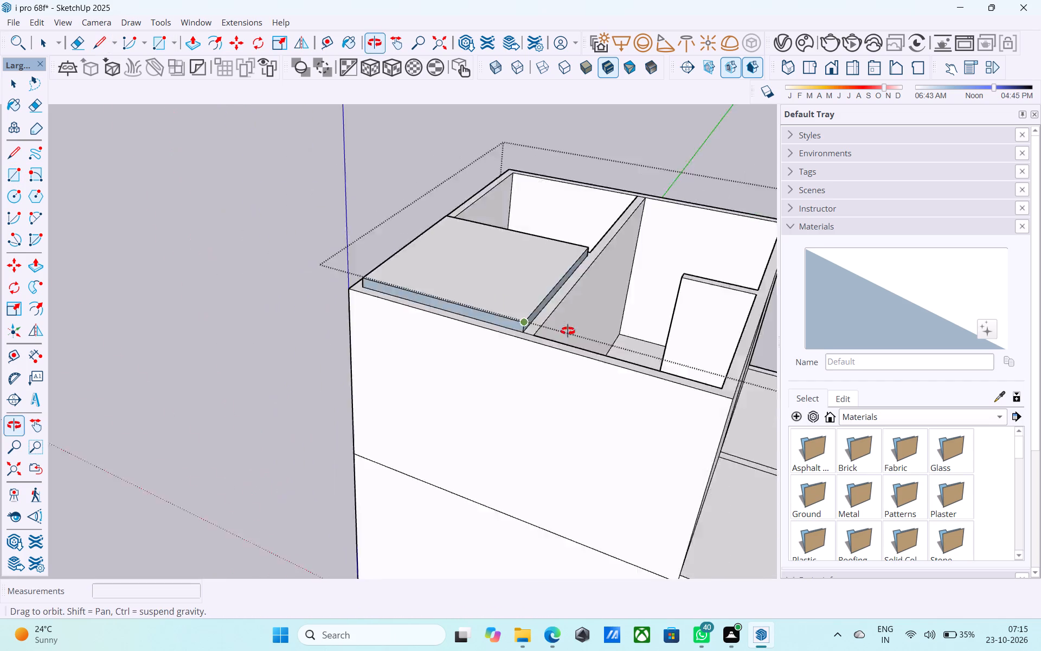
middle_click_drag(568, 331, 606, 333)
scroll(329, 326, "down", 5)
middle_click_drag(323, 331, 742, 324)
middle_click_drag(319, 202, 573, 218)
scroll(464, 203, "up", 3)
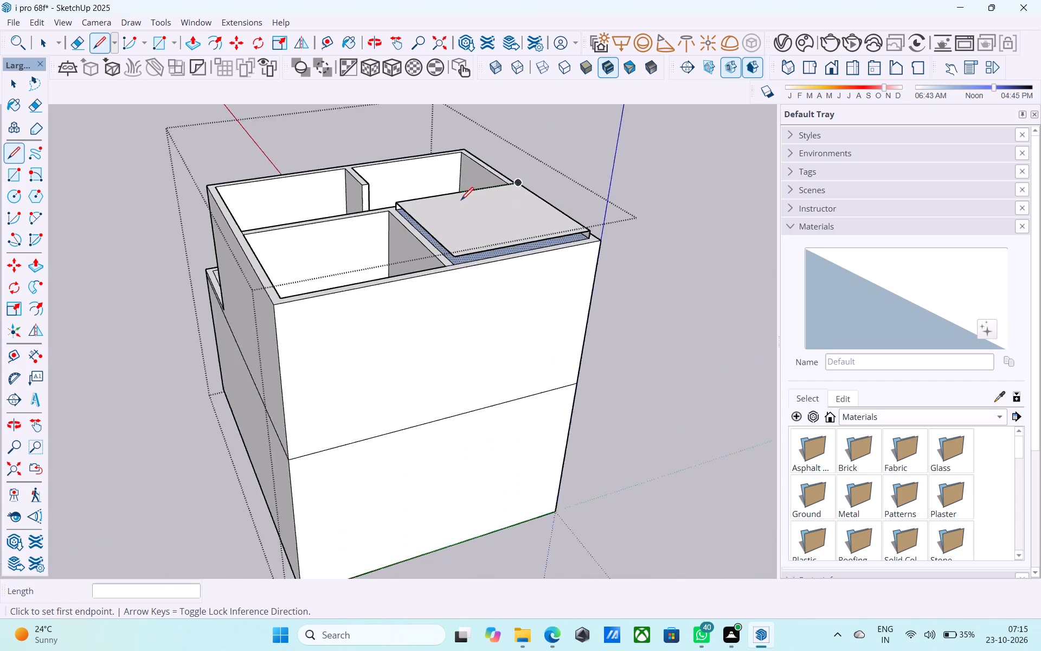
scroll(461, 201, "up", 3)
scroll(446, 269, "up", 13)
left_click(461, 304)
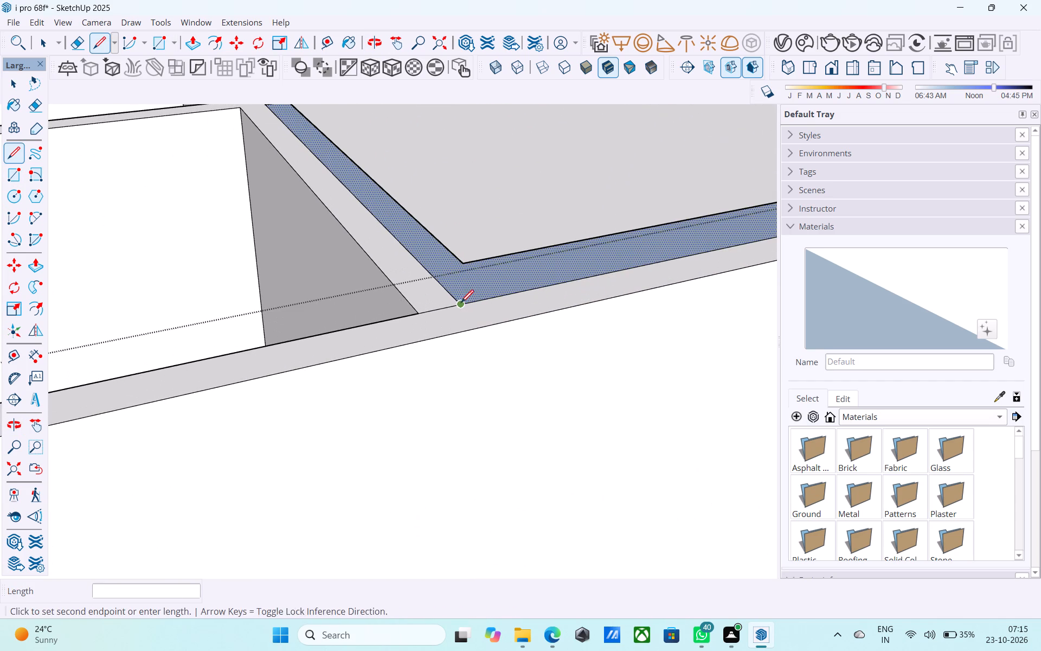
left_click(460, 265)
Reverse the two slab side faces that meet at the newly closed corner so their front sides point outward.
scroll(460, 265, "down", 4)
middle_click_drag(460, 265, 385, 306, "shift")
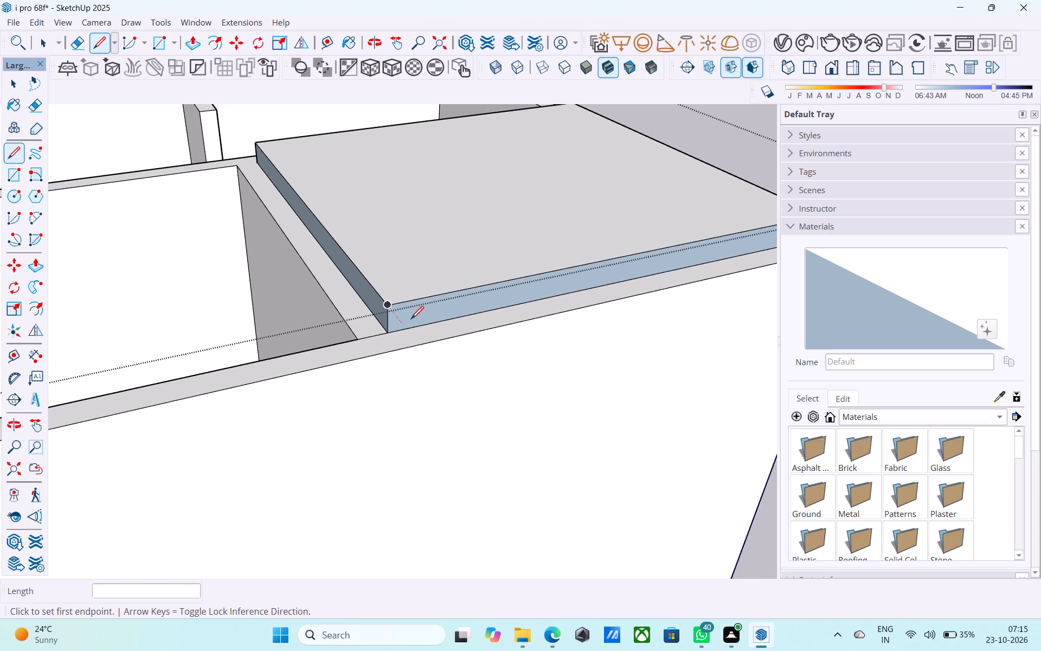
scroll(411, 320, "up", 5)
key("space")
left_click(411, 318)
right_click(411, 318)
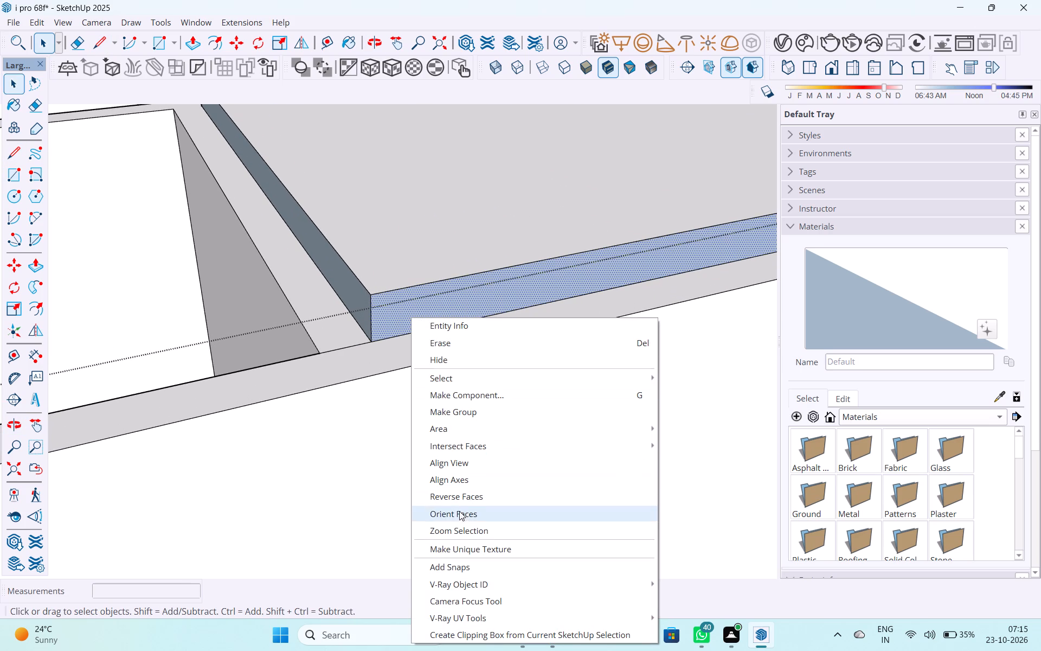
left_click(461, 493)
left_click(352, 288)
right_click(352, 288)
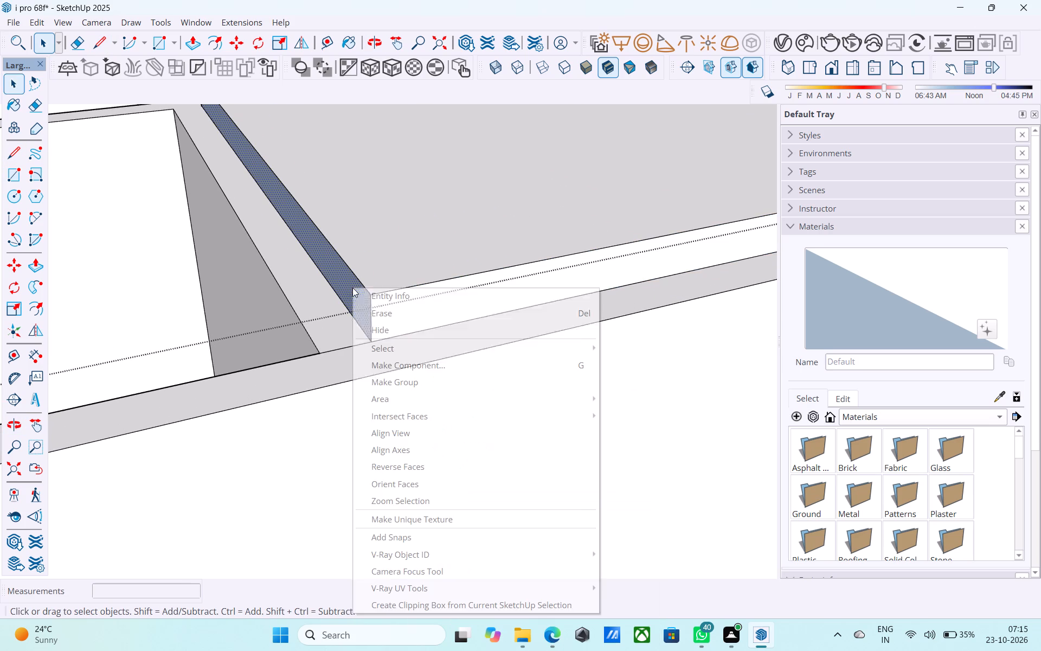
left_click(406, 464)
Reverse the other two side faces of the slab so their front sides point outward.
scroll(411, 459, "down", 12)
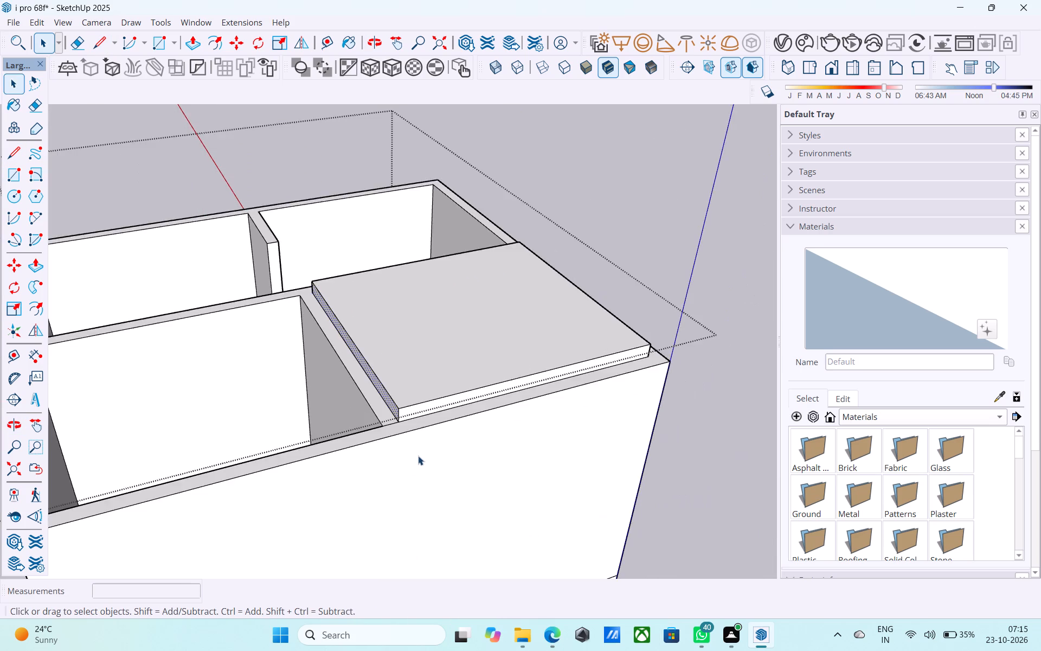
scroll(418, 456, "down", 7)
middle_click_drag(535, 412, 81, 406)
scroll(685, 333, "down", 4)
middle_click_drag(665, 354, 371, 312)
scroll(291, 291, "up", 20)
scroll(291, 291, "up", 2)
left_click(261, 291)
right_click(261, 291)
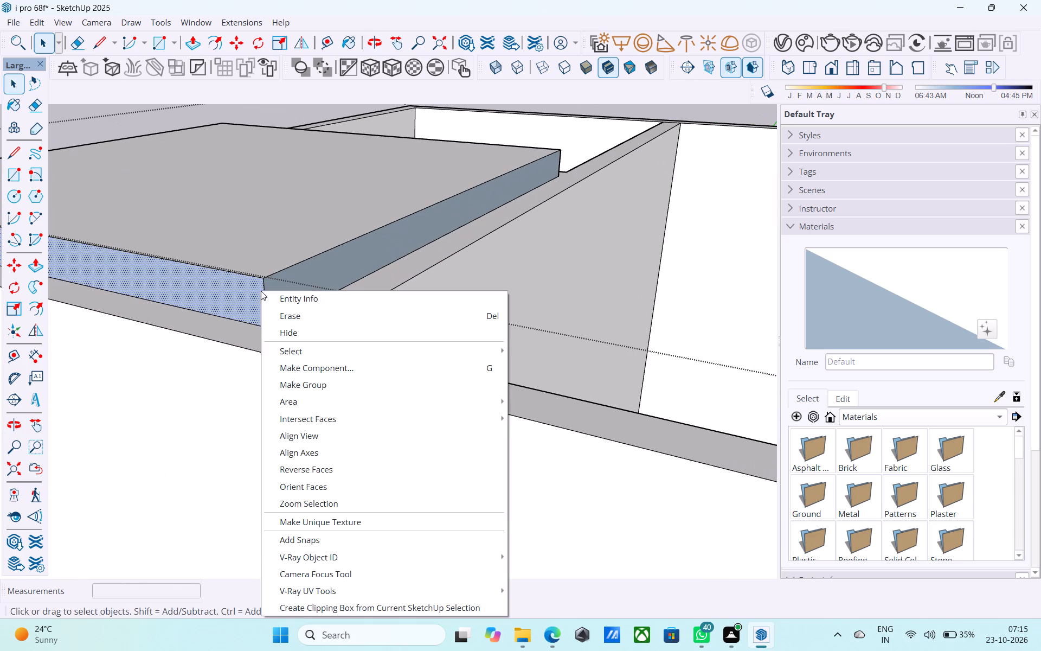
left_click(349, 474)
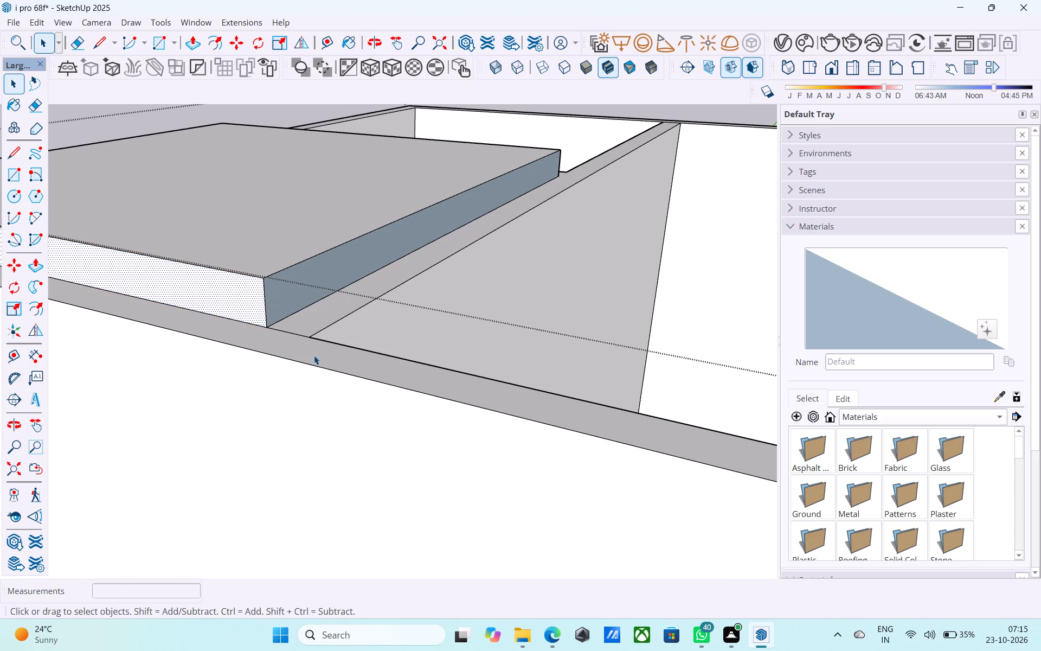
left_click(294, 290)
right_click(293, 290)
left_click(383, 469)
Push/Pull the slab's side face above the dividing wall 8' 10 1/2" across the adjoining room to the far outer wall face.
scroll(385, 464, "down", 2)
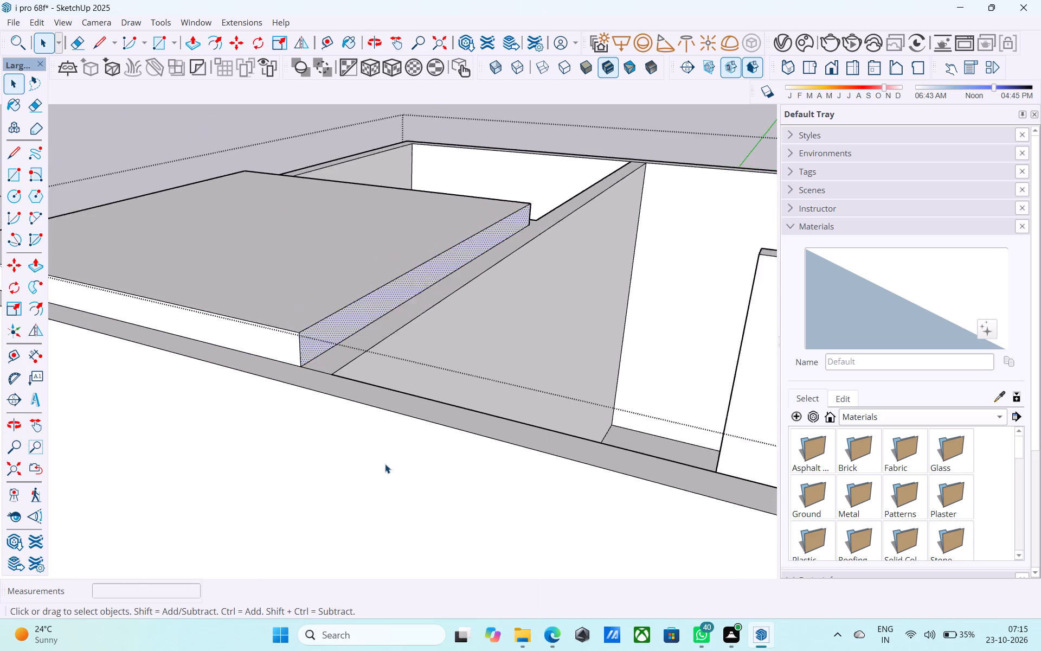
scroll(385, 464, "down", 15)
middle_click_drag(383, 454, 359, 444)
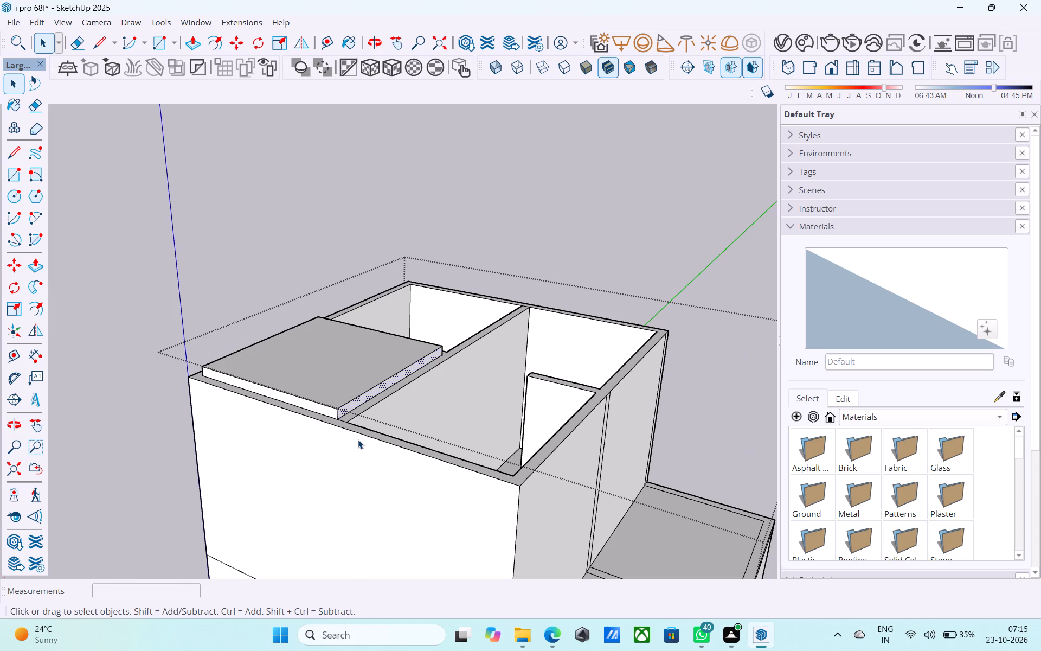
scroll(356, 472, "down", 2)
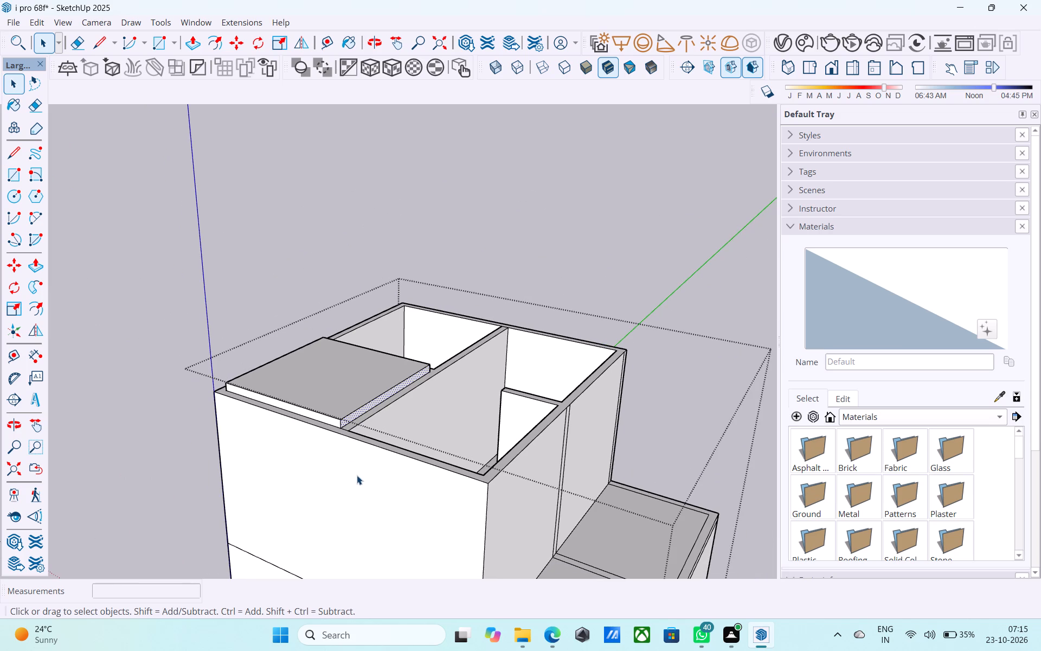
scroll(357, 475, "down", 6)
middle_click_drag(357, 475, 345, 477)
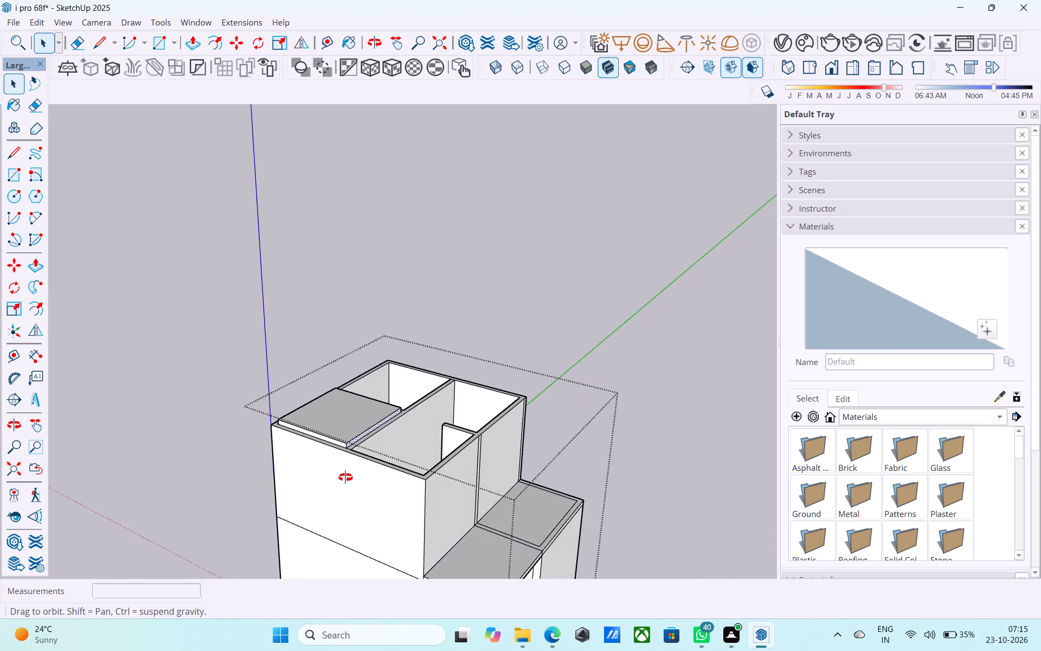
middle_click_drag(345, 477, 335, 476)
middle_click_drag(472, 419, 414, 435)
scroll(396, 436, "up", 5)
scroll(344, 423, "up", 5)
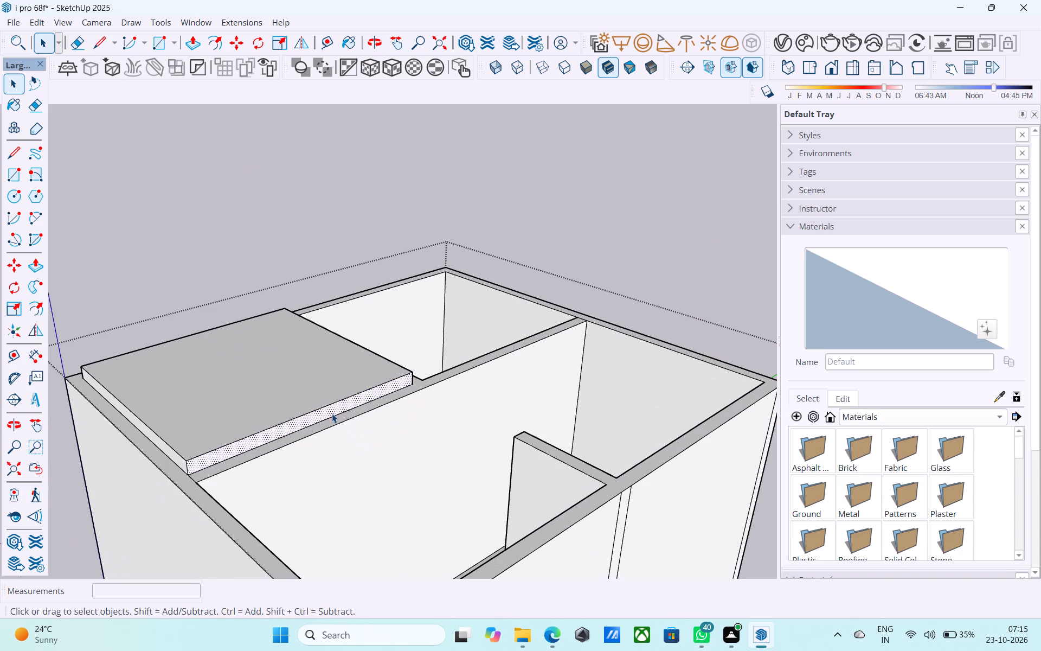
key("p")
left_click(331, 411)
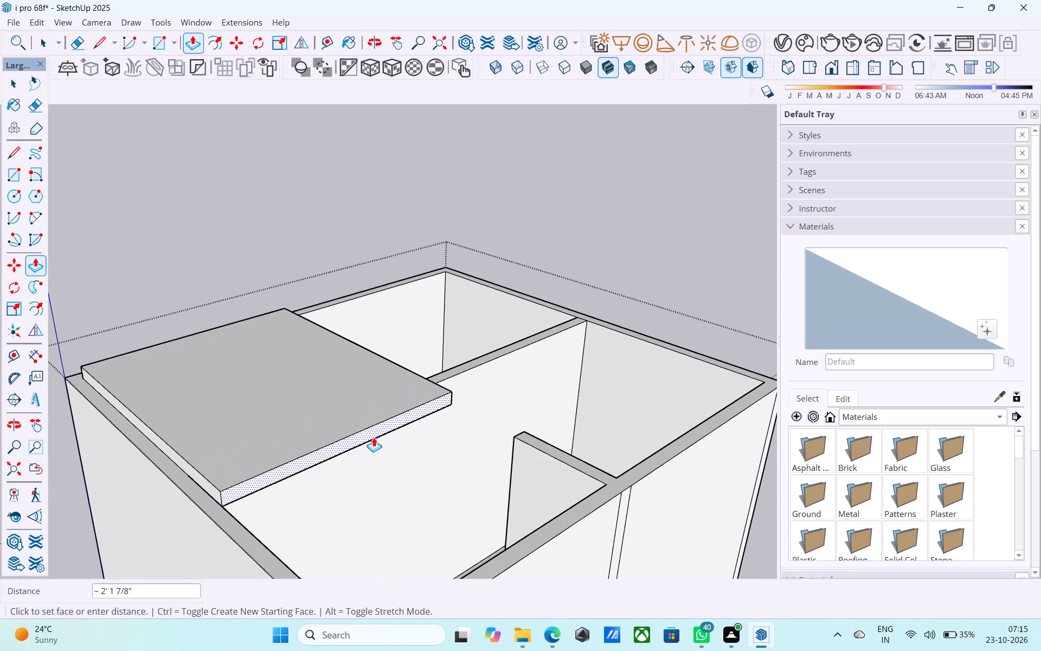
scroll(375, 438, "down", 6)
left_click(447, 533)
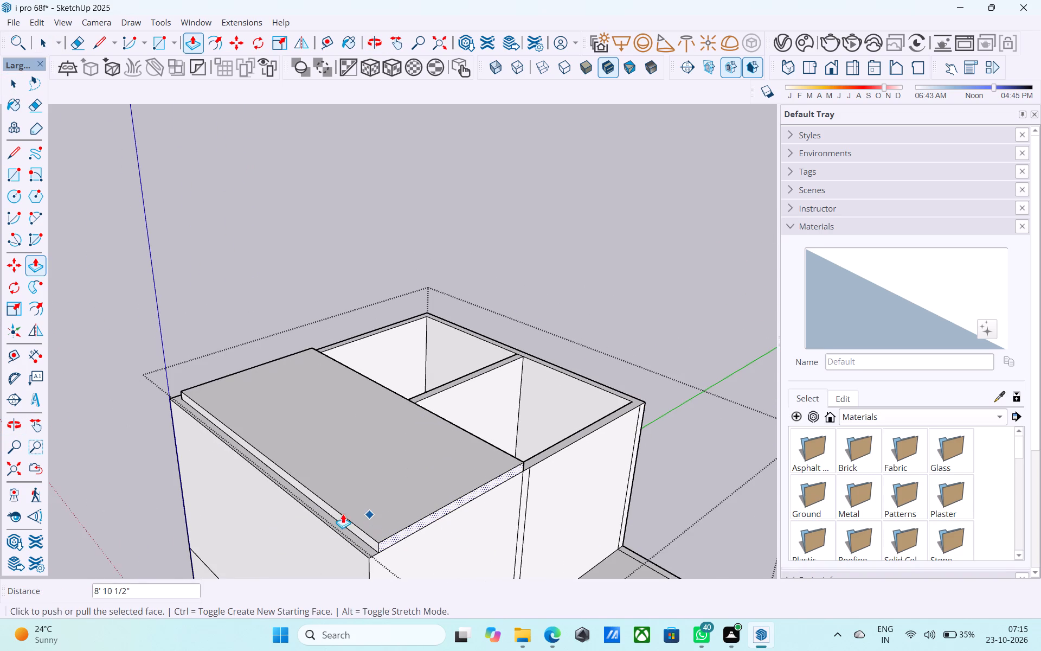
Push/Pull the slab's long side face outward over the adjacent outer wall, flush with that wall's outside face.
key("space")
scroll(338, 513, "up", 5)
left_click(335, 518)
key("p")
left_click(335, 518)
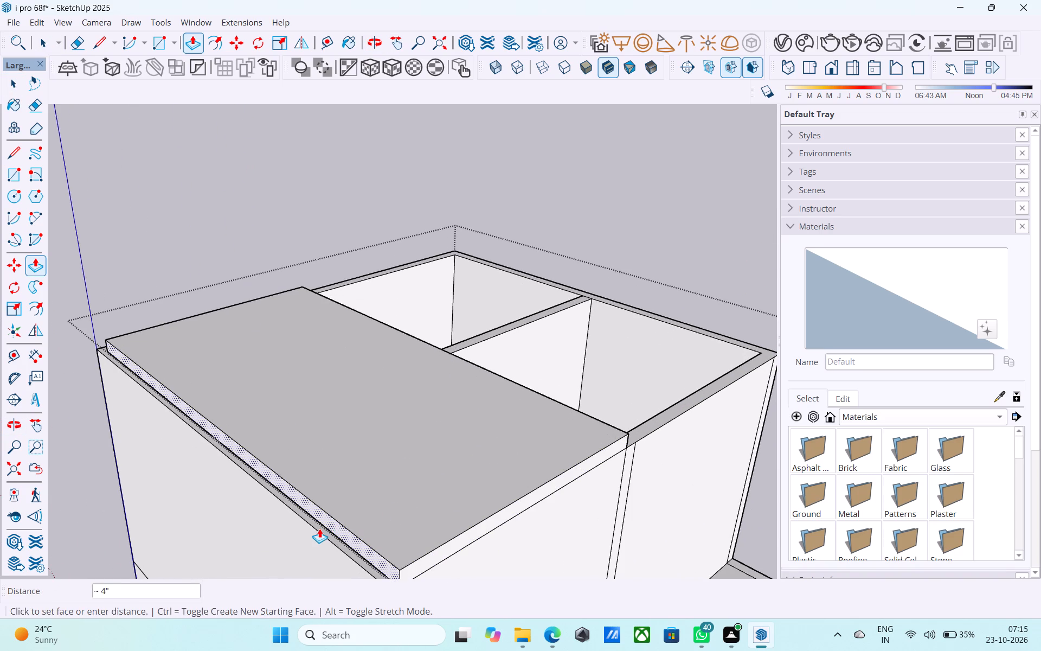
left_click(317, 531)
key("space")
Push/Pull the slab's short side face nearest the blue axis outward 6" to the outer wall's outside face.
scroll(351, 471, "down", 6)
middle_click_drag(354, 471, 692, 477)
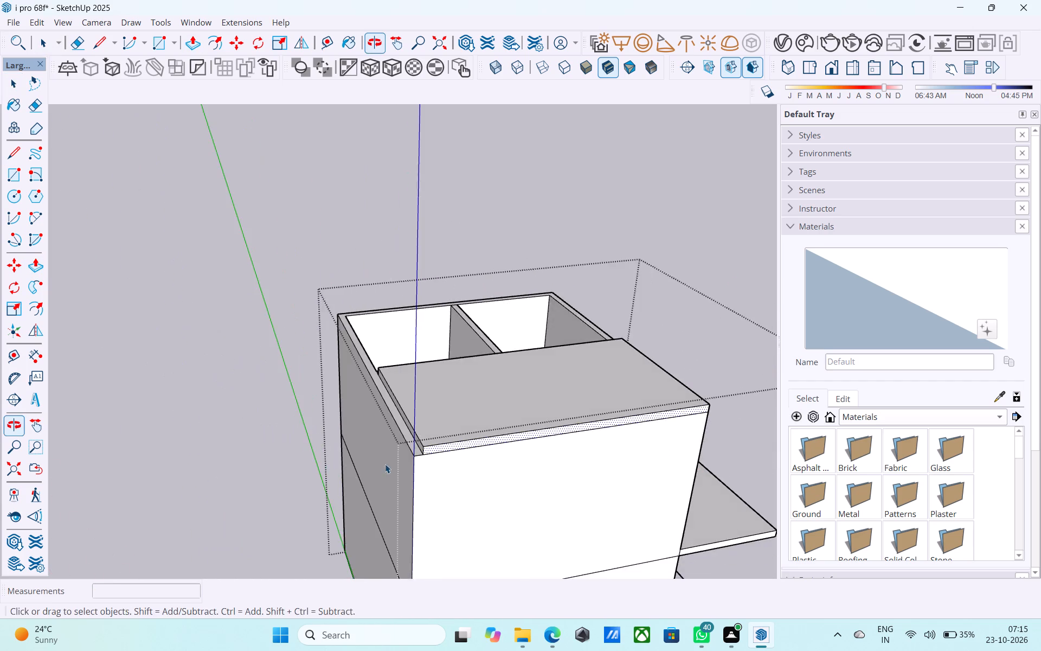
scroll(351, 469, "down", 4)
middle_click_drag(400, 462, 606, 458)
scroll(530, 399, "up", 12)
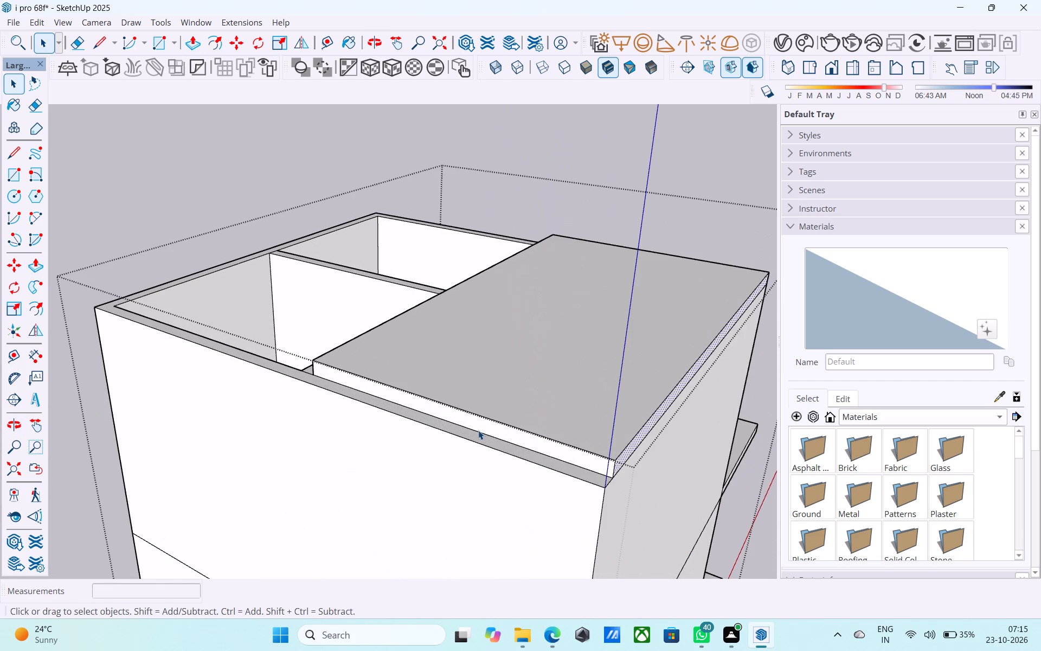
left_click(479, 423)
key("p")
left_click(479, 423)
left_click(465, 448)
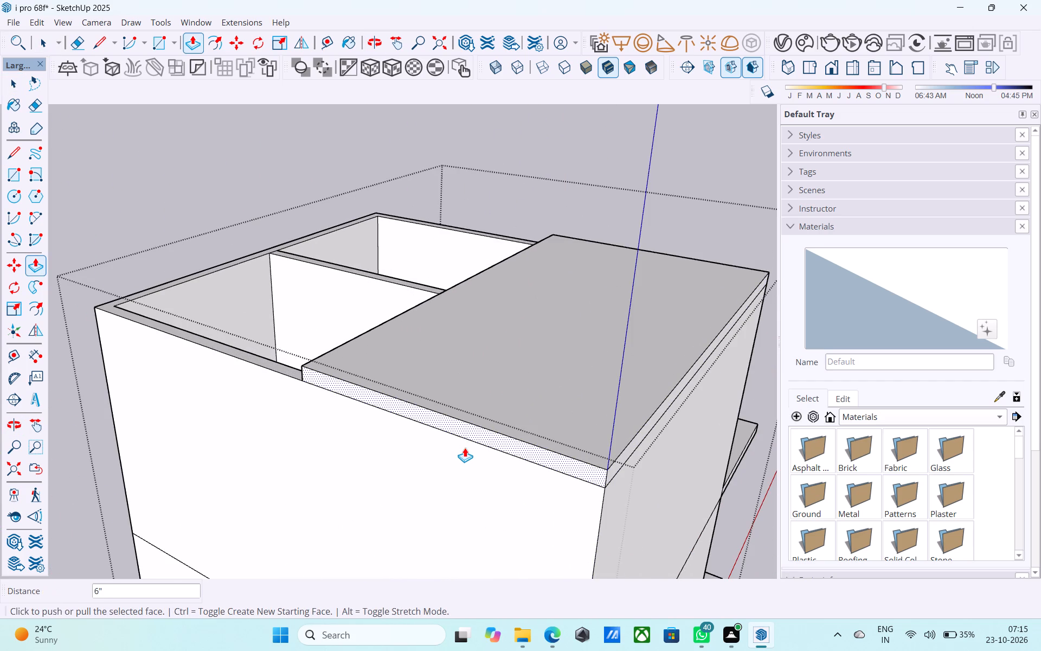
key("space")
Push/Pull the slab's inner long side over the remaining upper-floor rooms, finishing with 6" to the opposite outer wall's outside face.
scroll(420, 448, "down", 6)
scroll(345, 448, "down", 5)
middle_click_drag(341, 449, 752, 437)
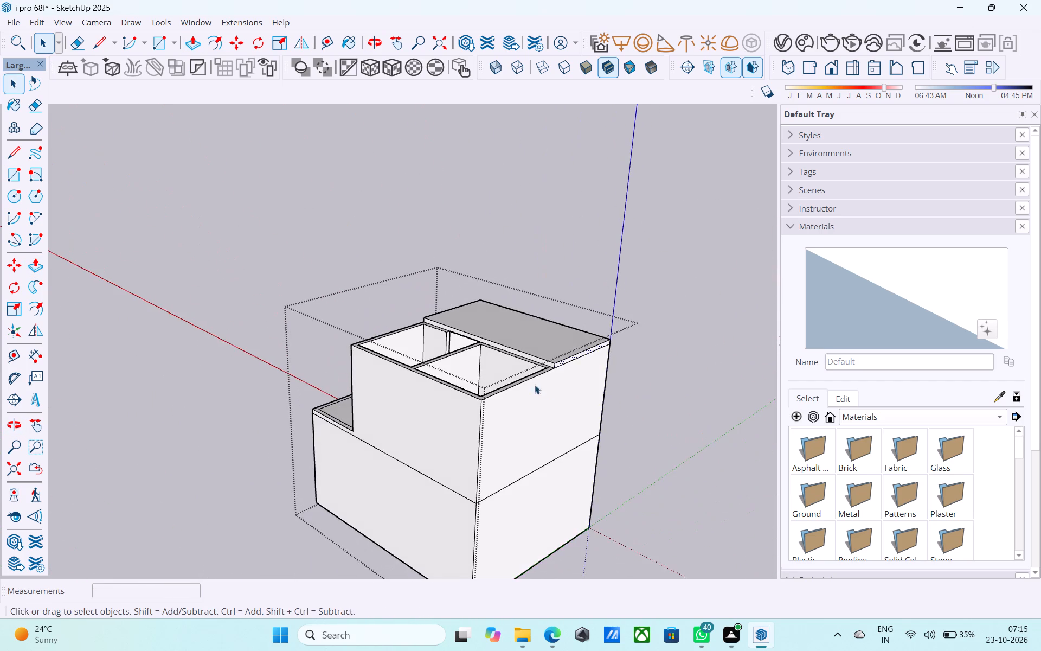
scroll(523, 361, "up", 10)
left_click(522, 345)
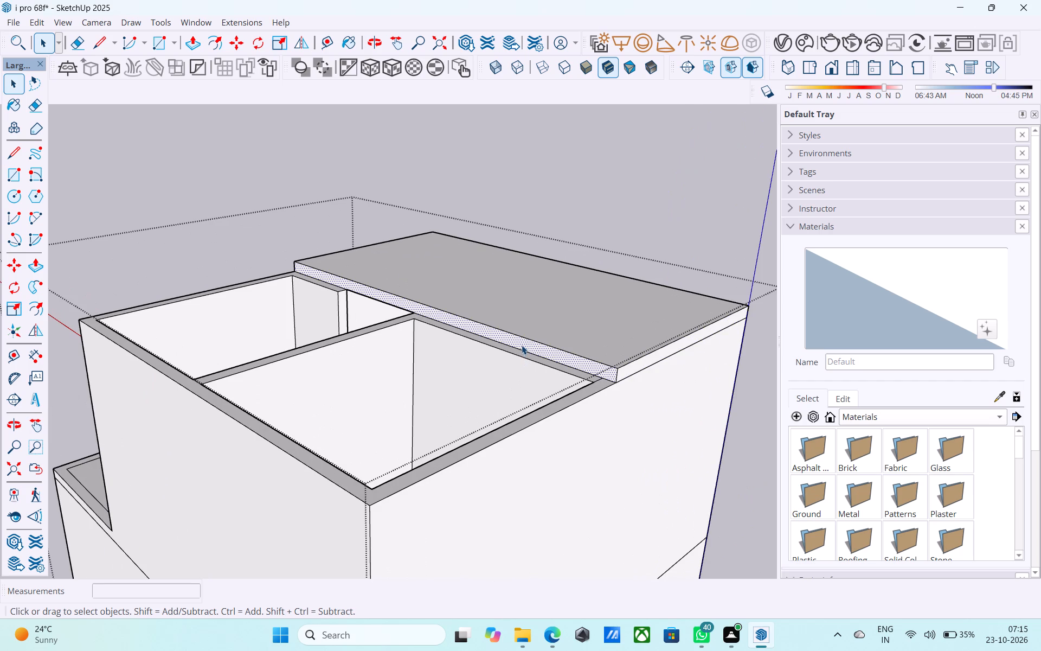
key("p")
left_click(522, 345)
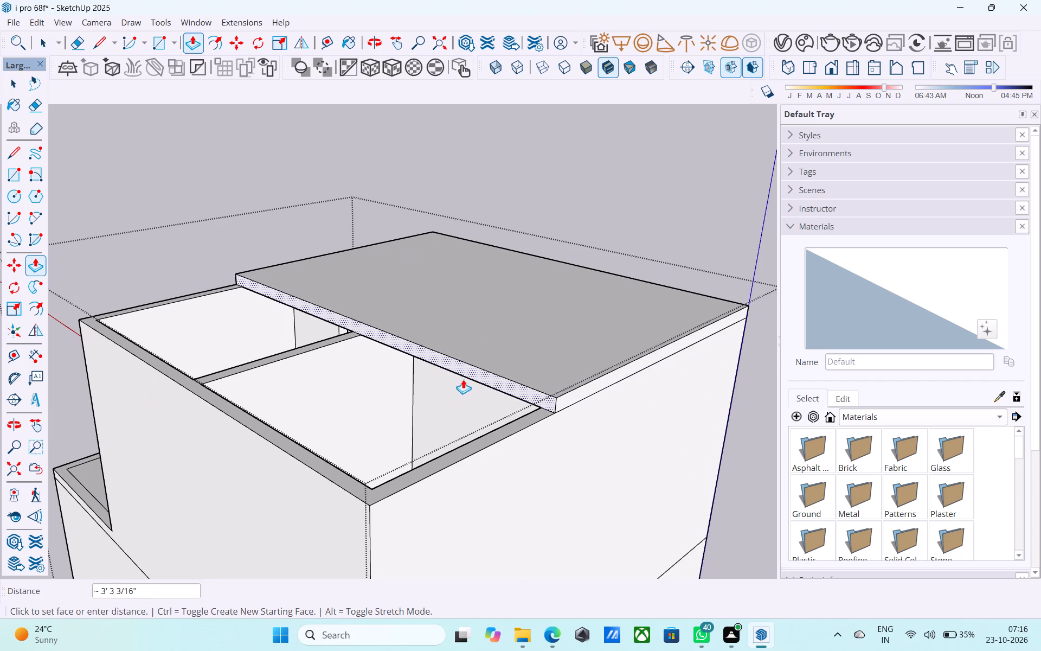
left_click(311, 479)
left_click(337, 462)
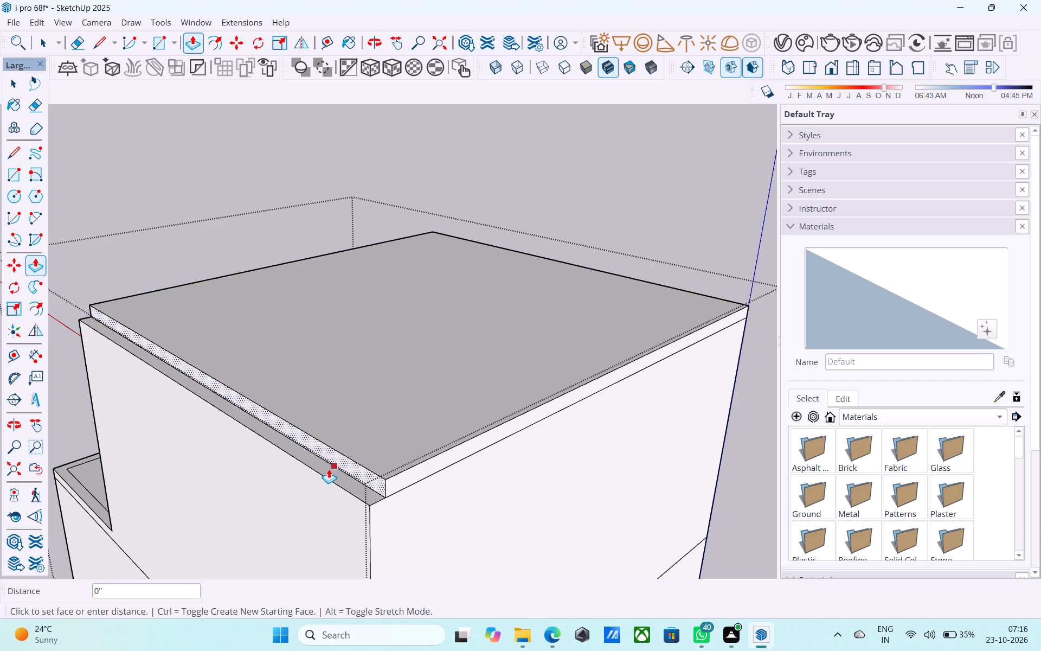
left_click(323, 475)
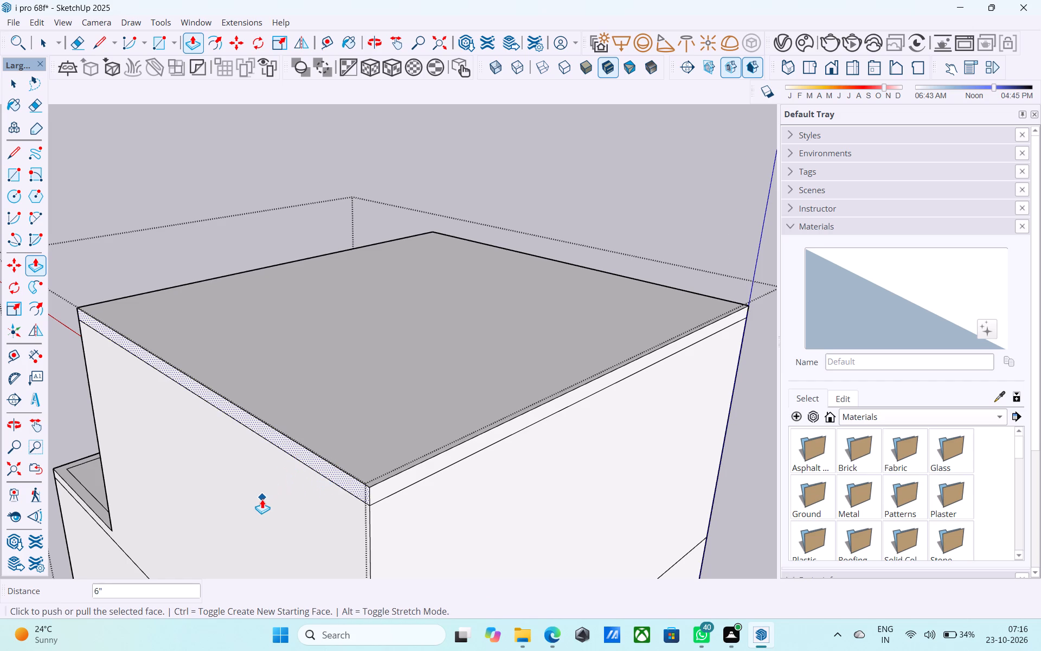
Examine the roofed two-storey house as a whole from its different sides.
scroll(262, 499, "down", 4)
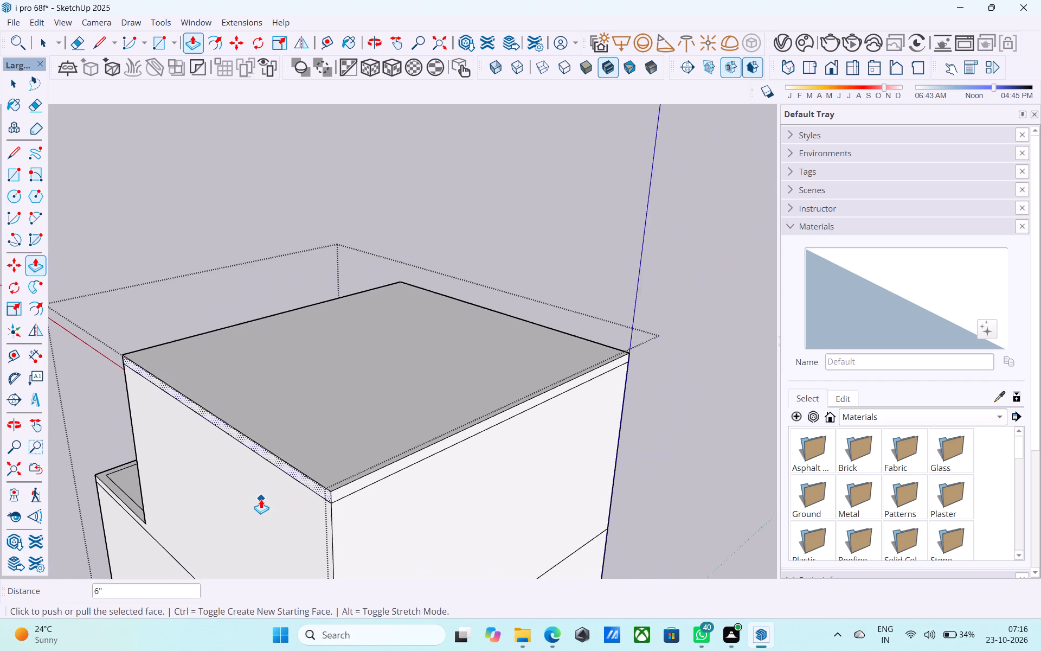
scroll(261, 499, "down", 2)
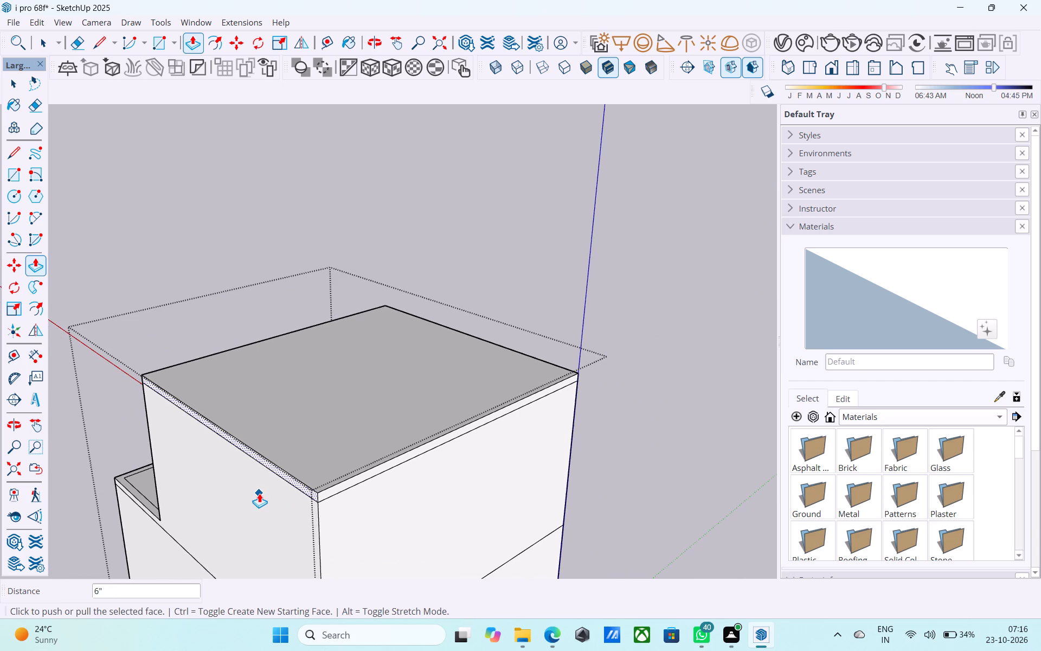
scroll(259, 493, "down", 4)
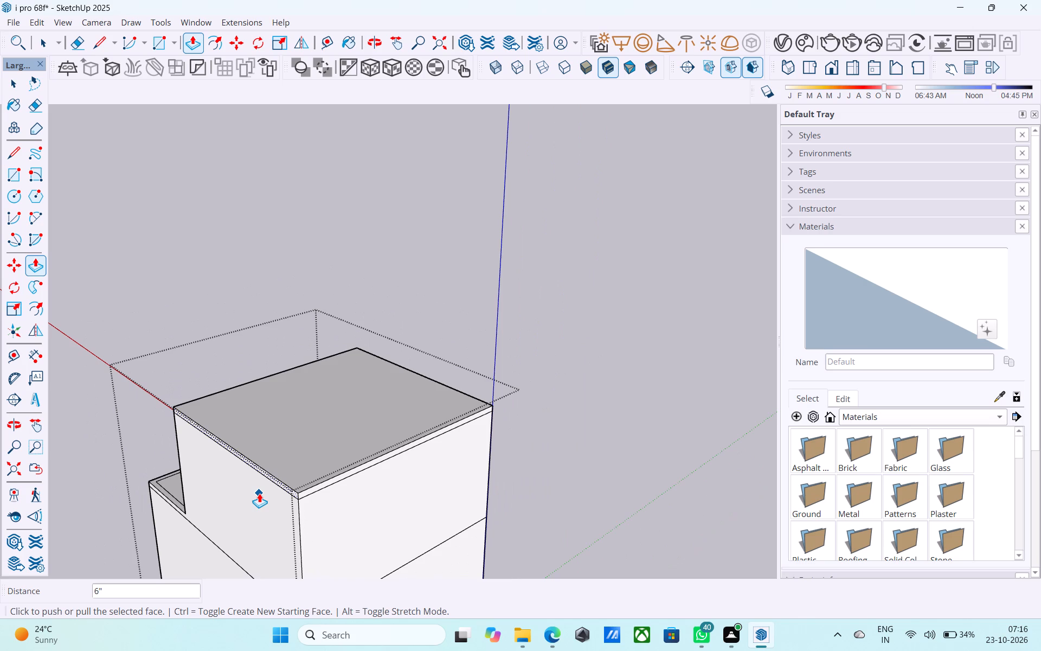
scroll(259, 493, "down", 4)
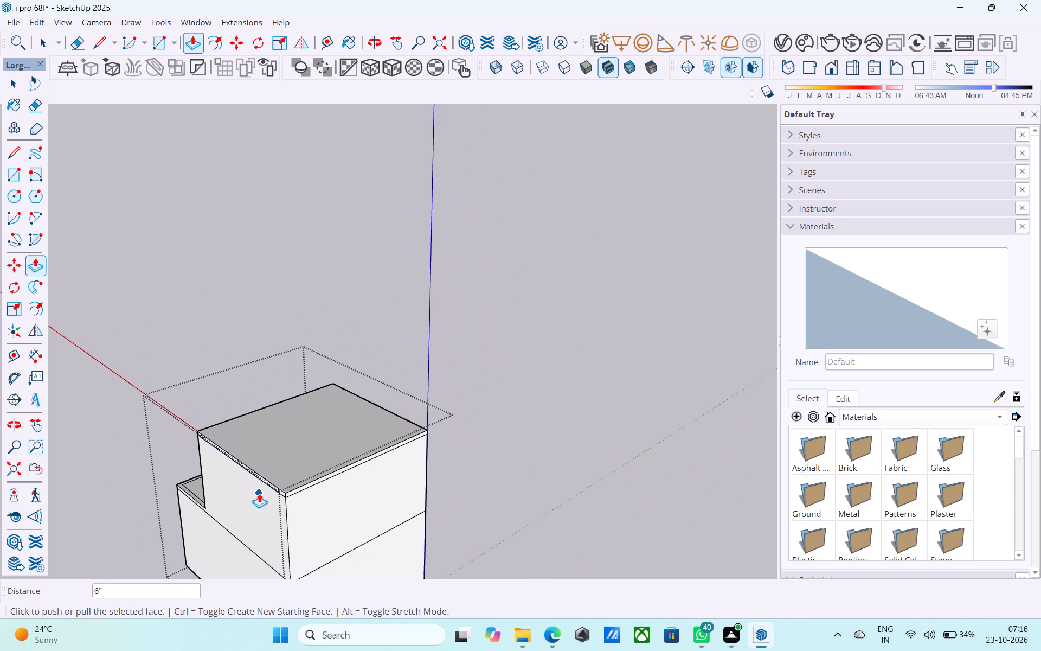
scroll(259, 493, "down", 5)
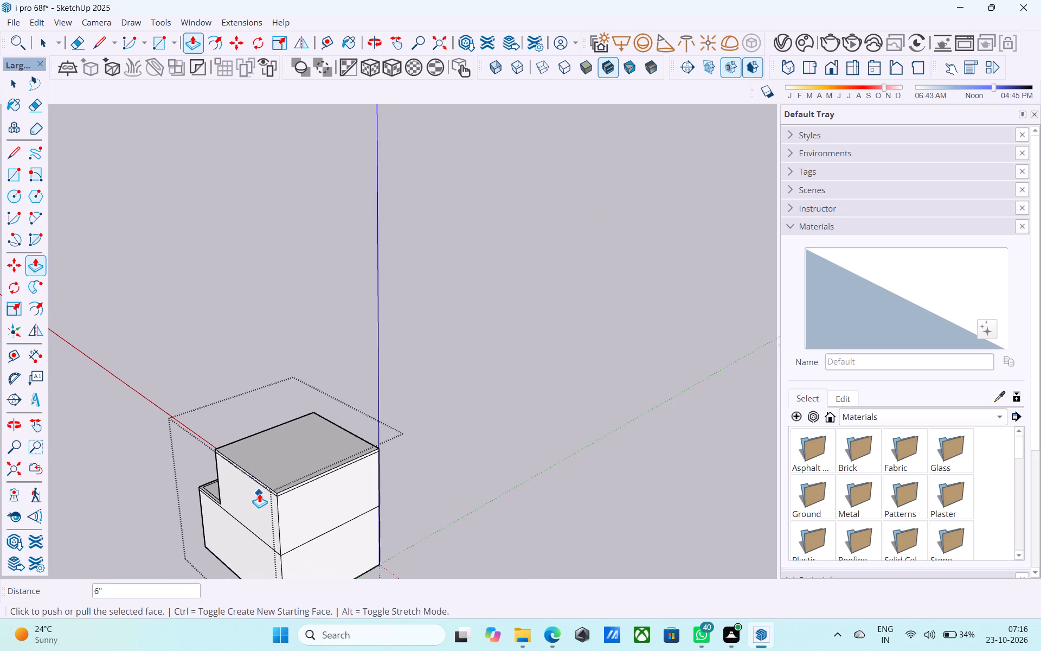
scroll(259, 493, "down", 5)
middle_click_drag(259, 493, 590, 470)
scroll(498, 385, "down", 7)
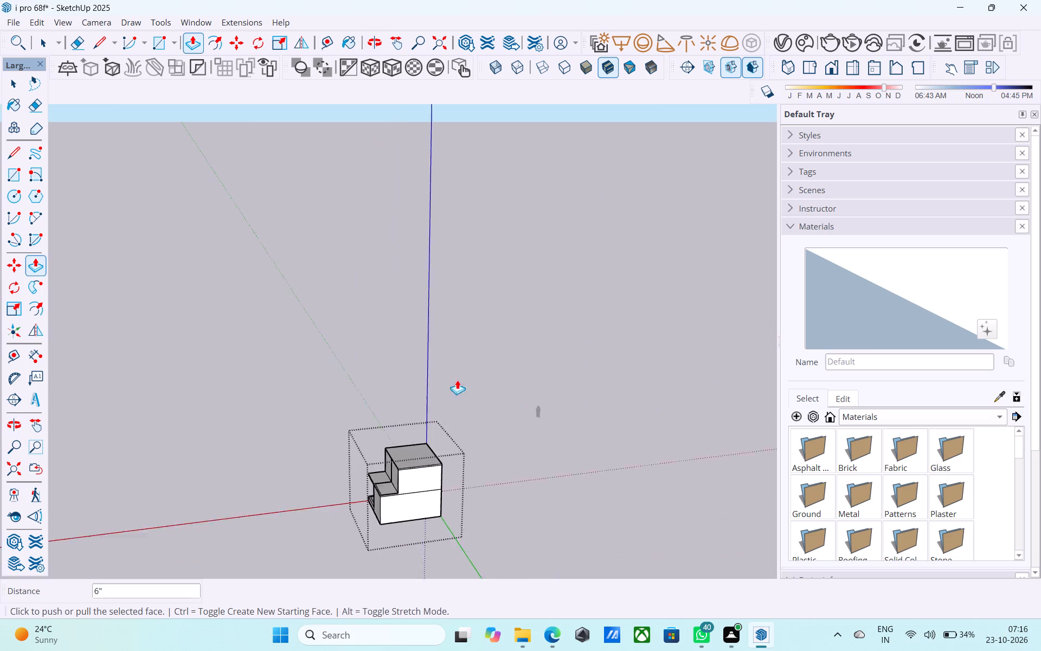
scroll(451, 458, "up", 11)
middle_click_drag(391, 457, 607, 375)
scroll(522, 346, "down", 5)
middle_click_drag(511, 360, 582, 388)
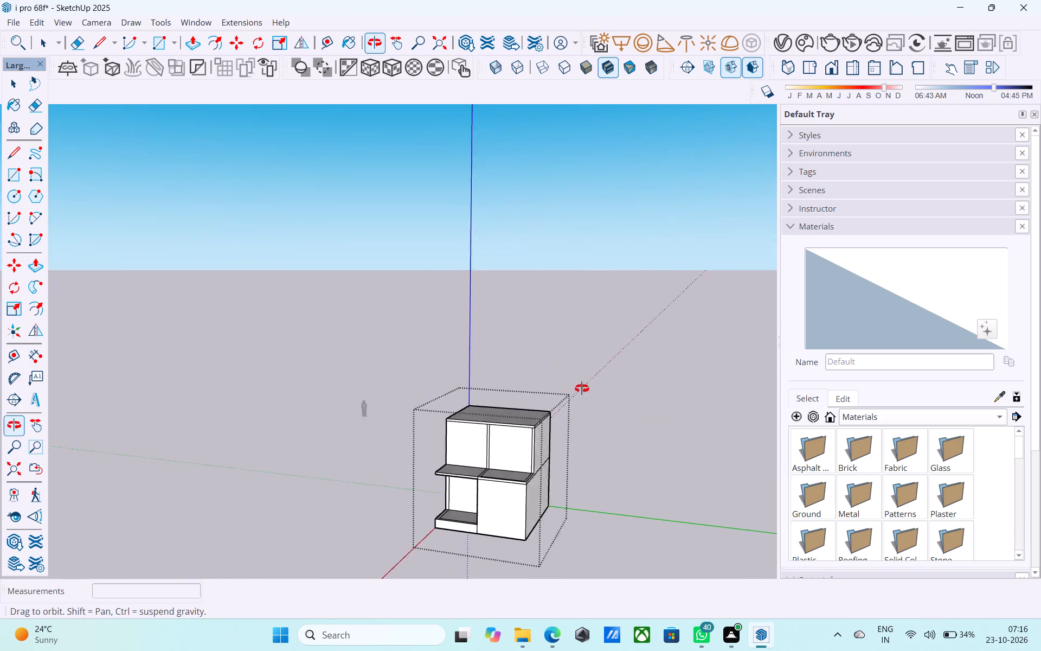
middle_click_drag(582, 388, 593, 403)
scroll(479, 400, "down", 5)
middle_click_drag(478, 403, 576, 421)
scroll(493, 404, "up", 5)
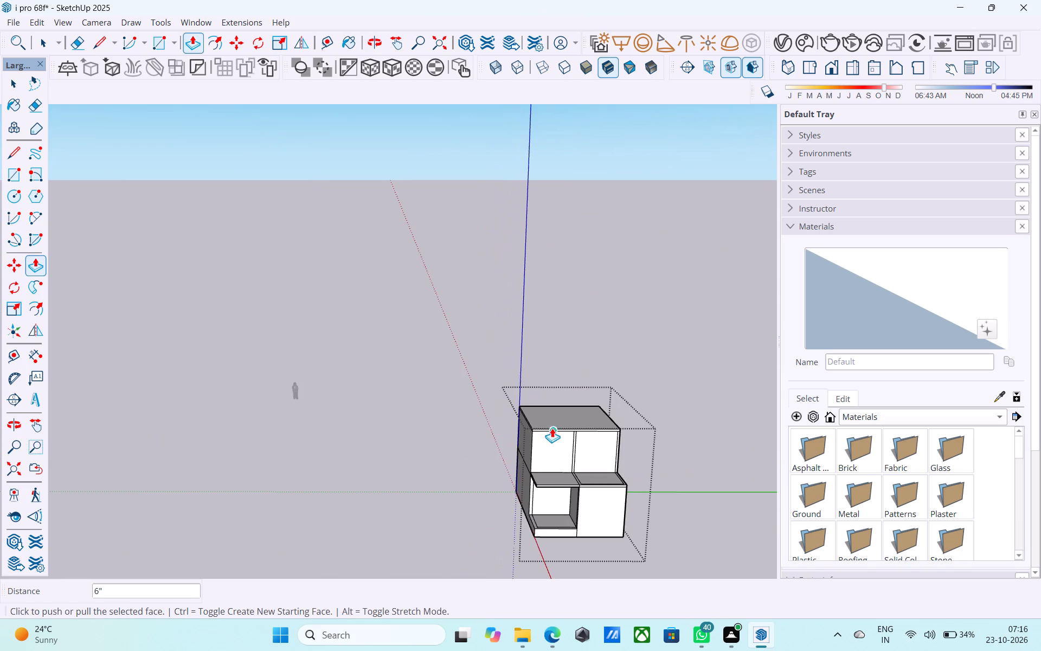
scroll(518, 423, "up", 4)
scroll(419, 394, "up", 1)
scroll(417, 394, "down", 6)
Push/Pull the U-shaped wall-top face around the terrace beside the balcony slab up to the roof slab's top edge.
key("space")
scroll(580, 451, "up", 6)
scroll(411, 350, "down", 3)
scroll(390, 345, "up", 1)
scroll(388, 345, "down", 4)
scroll(461, 417, "up", 8)
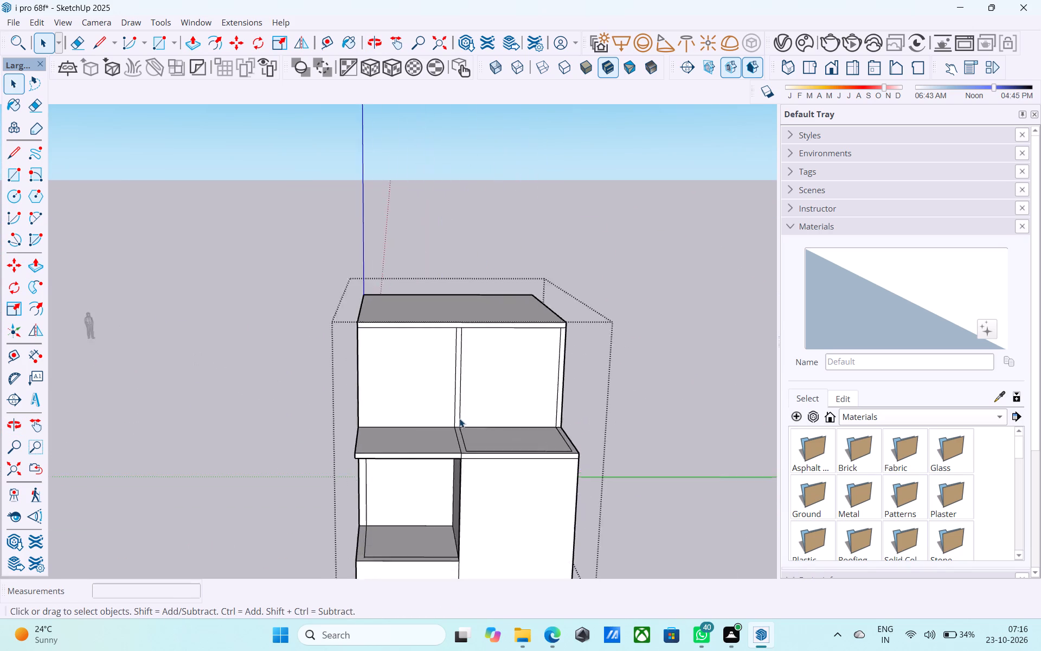
scroll(459, 418, "down", 1)
middle_click_drag(457, 421, 458, 482)
scroll(458, 482, "up", 7)
left_click(460, 443)
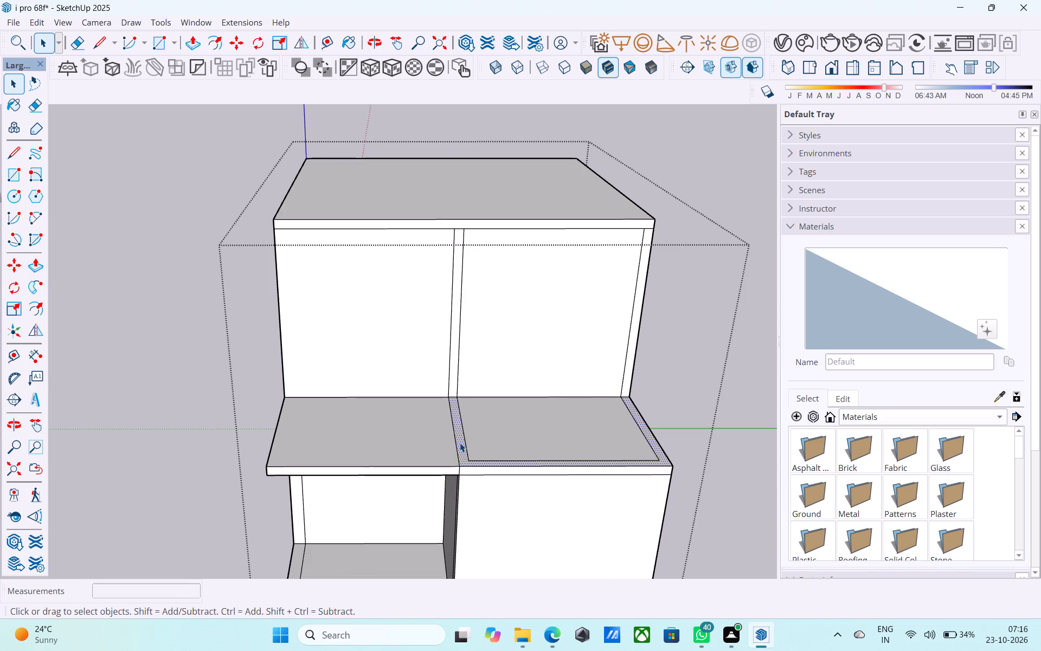
key("p")
double_click(460, 443)
left_click(460, 438)
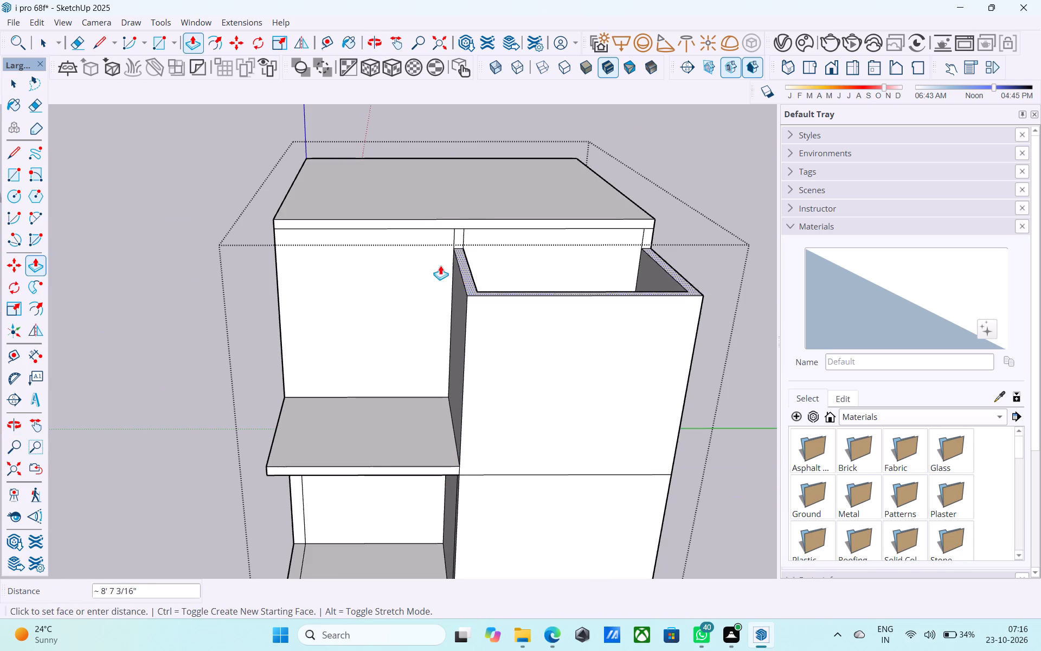
left_click(413, 216)
key("space")
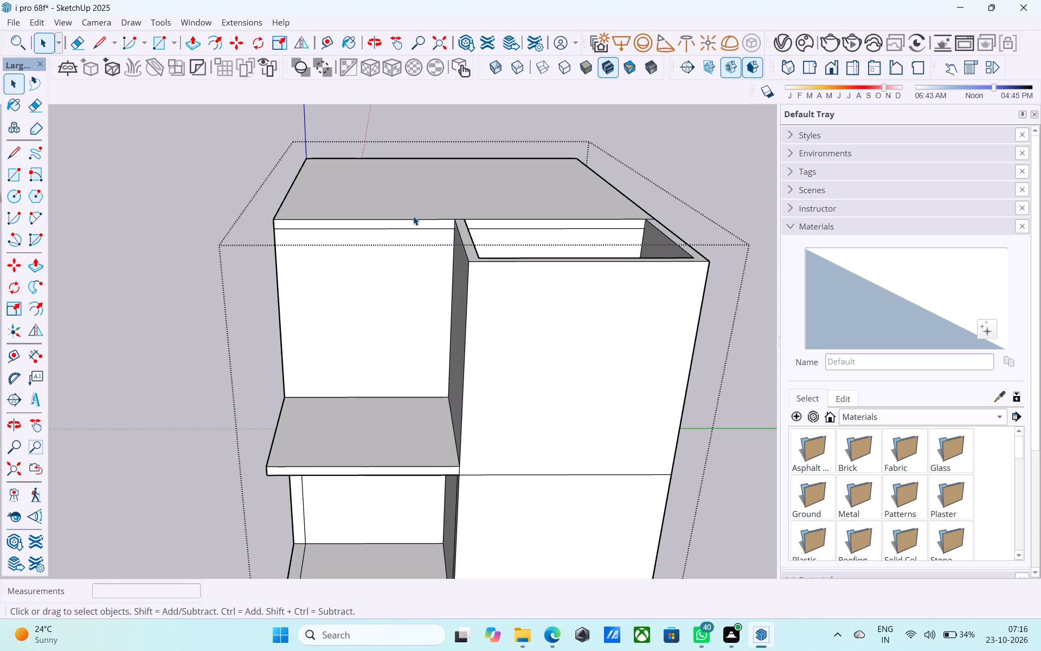
Push/Pull the same U-shaped wall top upward again, settling on a distance of 10'.
scroll(413, 216, "down", 3)
middle_click_drag(413, 216, 409, 252)
scroll(449, 271, "up", 4)
left_click(447, 246)
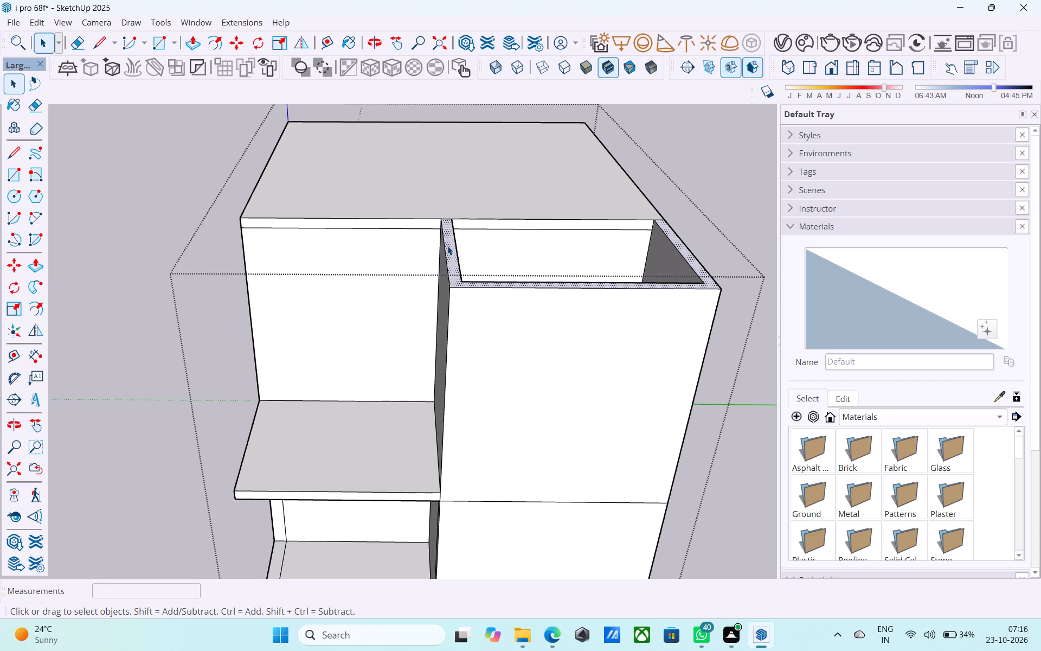
key("p")
left_click(447, 246)
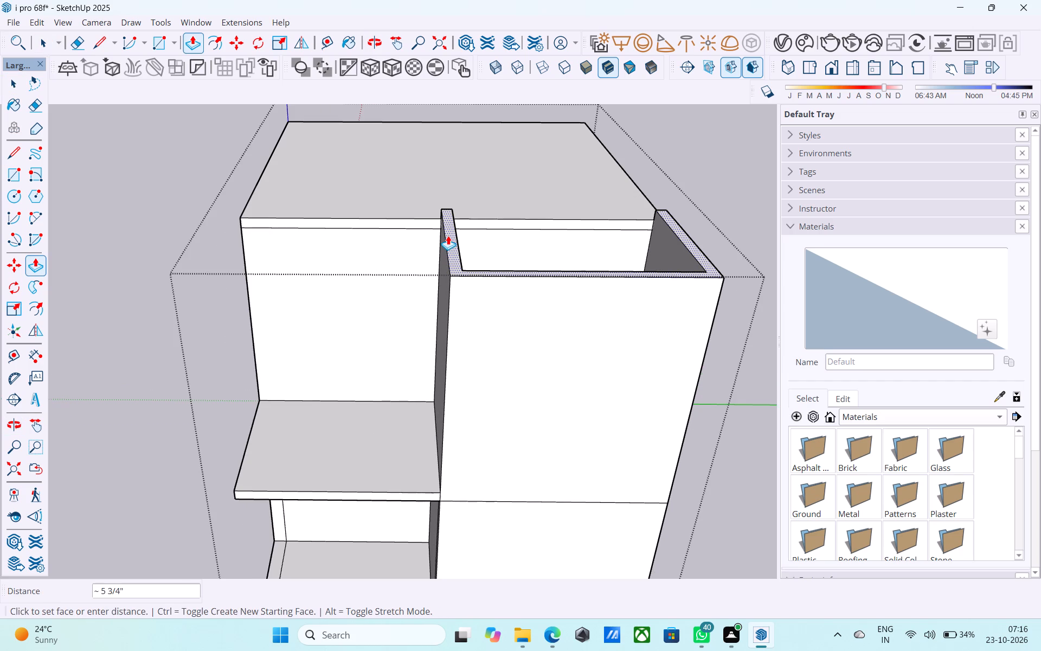
type("10'")
key("Return")
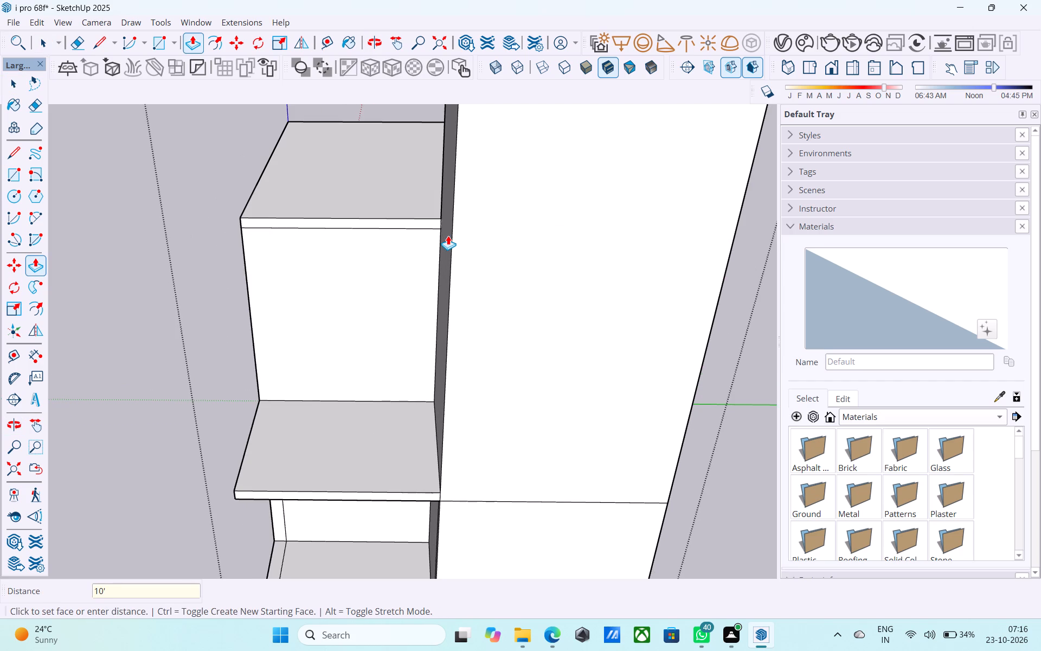
type("8'")
key("Return")
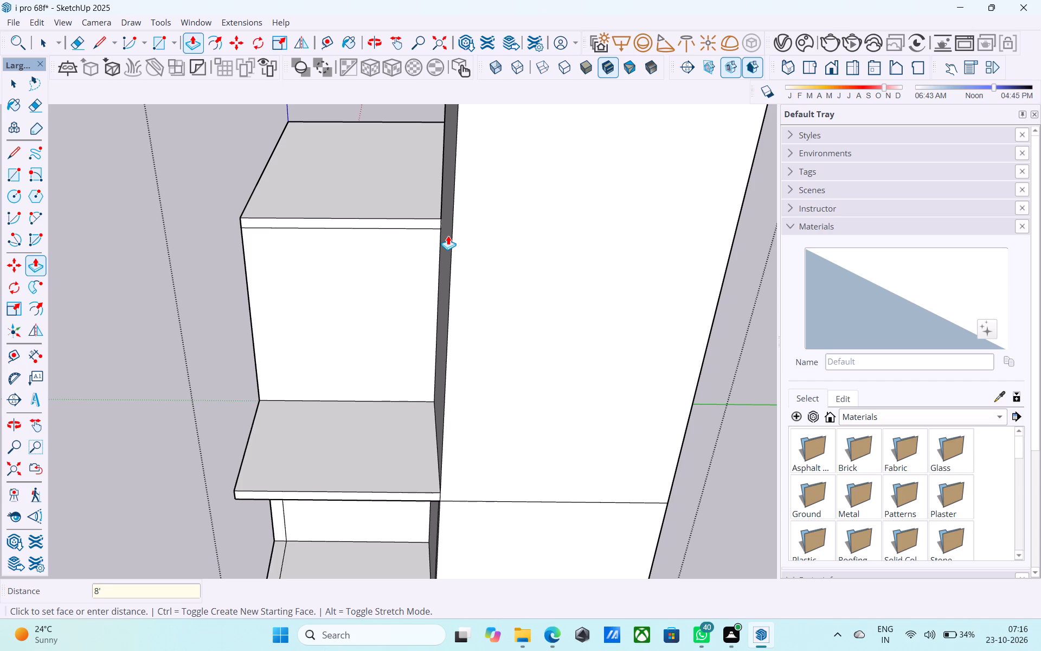
type("10'")
key("Return")
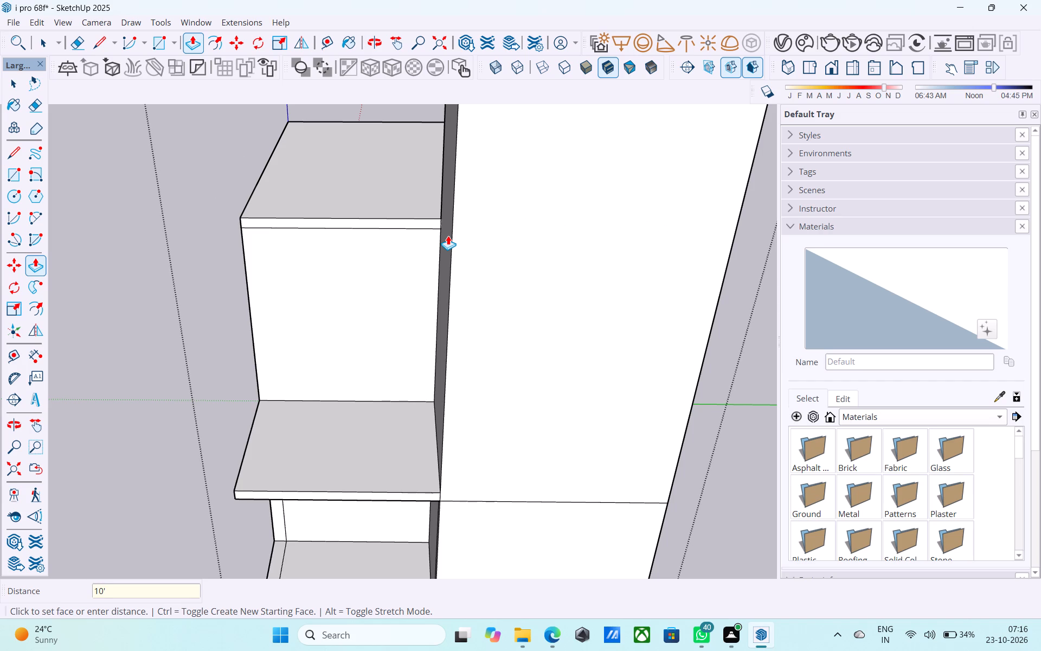
Examine the house with its raised front tower walls from several sides and heights.
key("space")
scroll(448, 235, "down", 6)
middle_click_drag(447, 335, 468, 260)
scroll(468, 261, "down", 6)
middle_click_drag(458, 282, 422, 243)
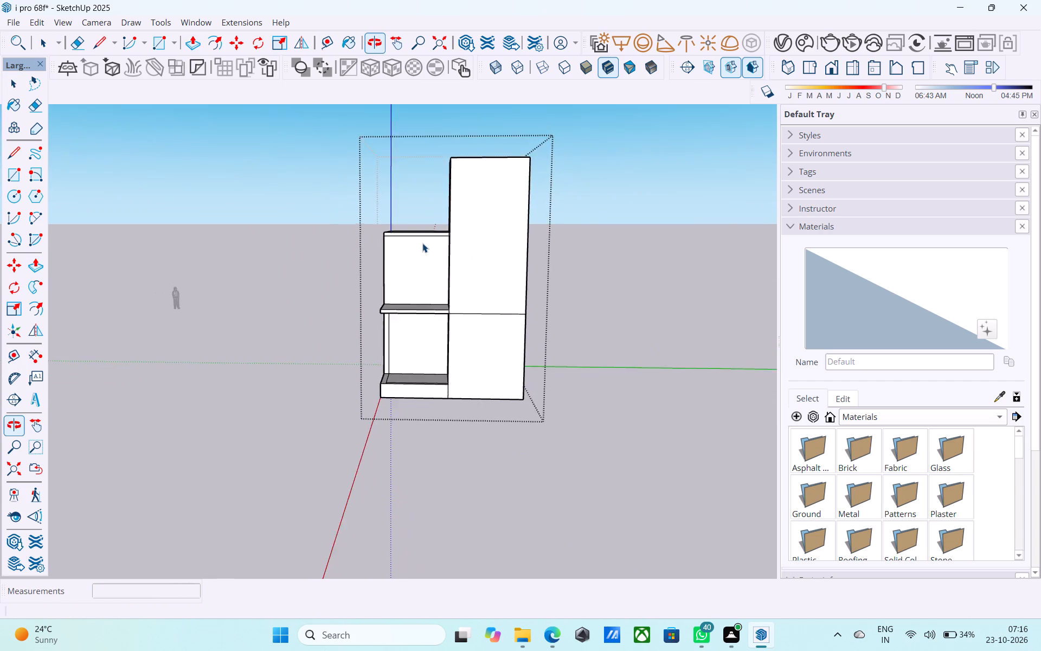
scroll(422, 243, "up", 6)
scroll(422, 243, "down", 5)
middle_click_drag(422, 243, 371, 333)
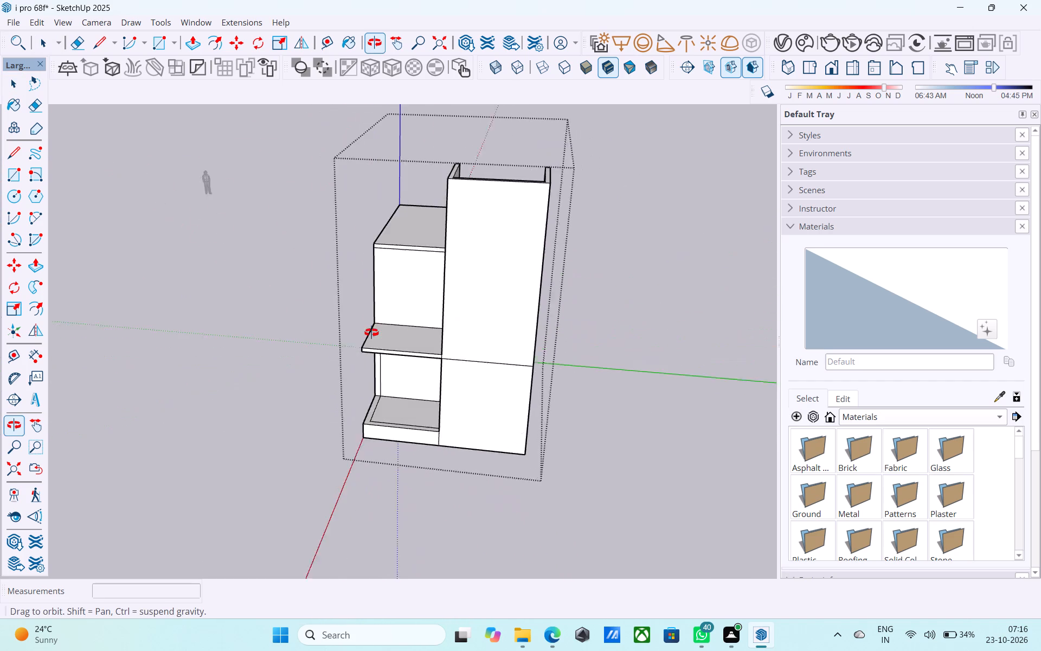
middle_click_drag(371, 333, 425, 291)
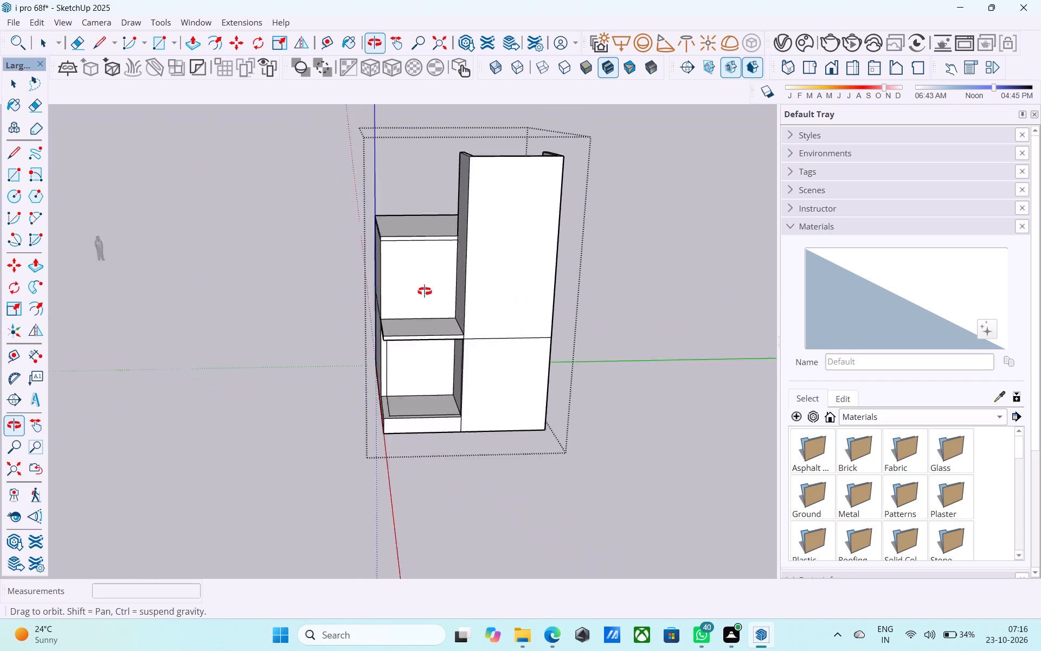
middle_click_drag(425, 291, 477, 309)
scroll(477, 309, "up", 5)
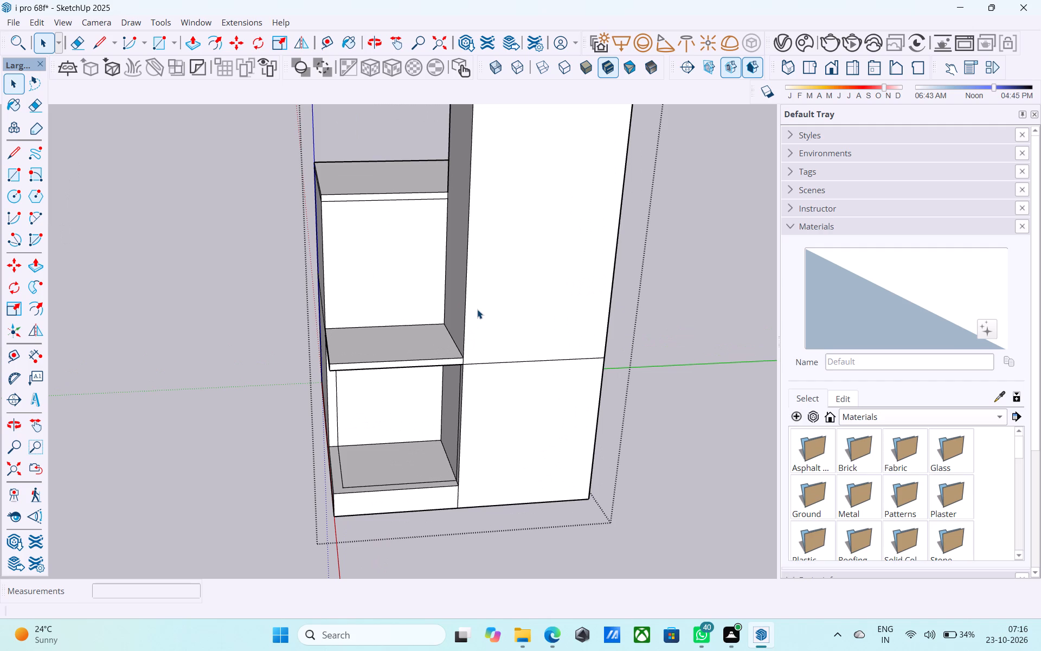
scroll(477, 309, "down", 7)
middle_click_drag(477, 309, 493, 296)
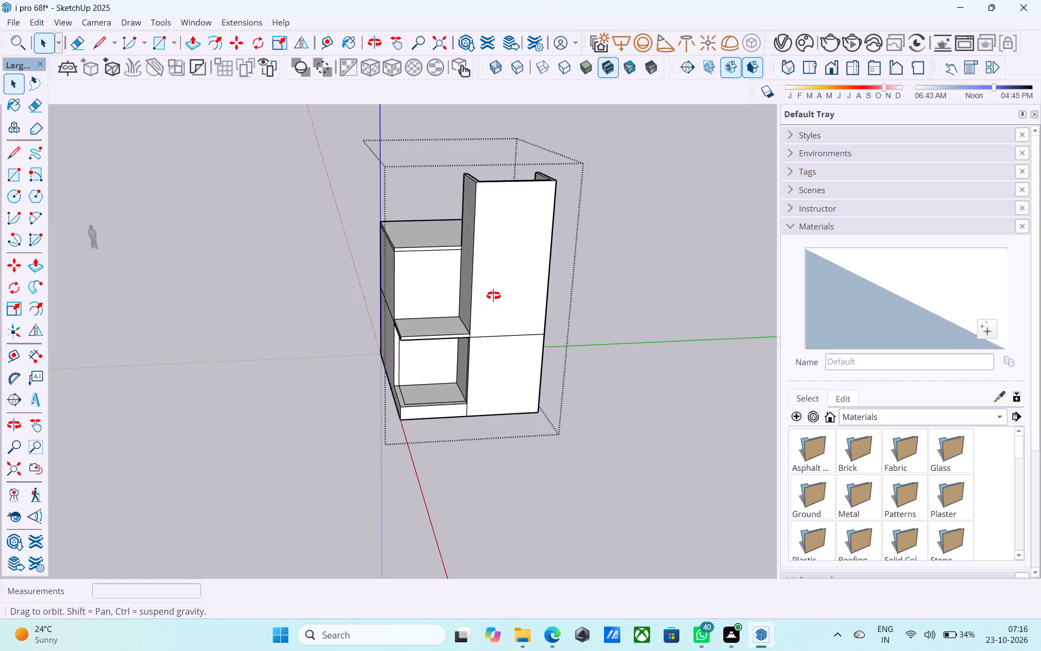
middle_click_drag(493, 296, 492, 314)
scroll(379, 322, "up", 6)
scroll(379, 322, "down", 6)
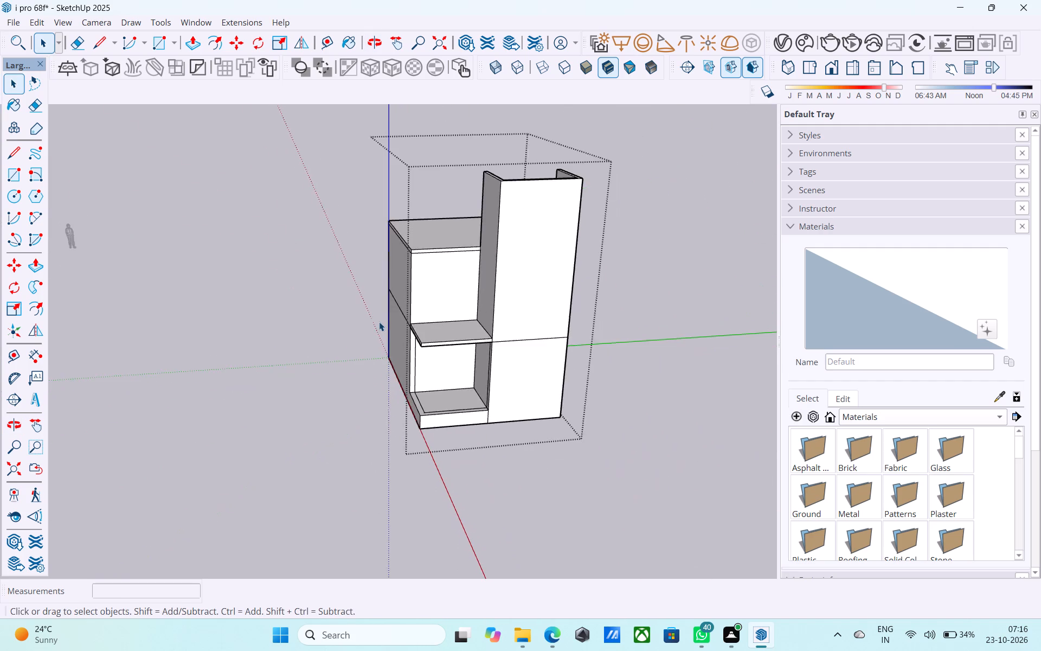
middle_click_drag(376, 321, 470, 353)
scroll(472, 363, "up", 6)
scroll(466, 347, "down", 7)
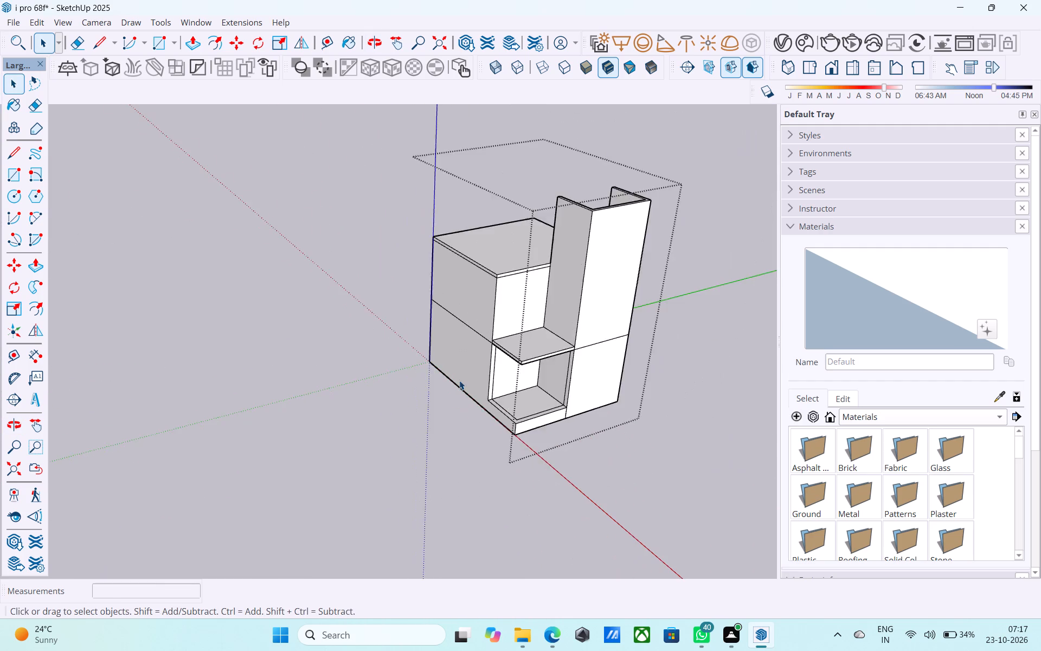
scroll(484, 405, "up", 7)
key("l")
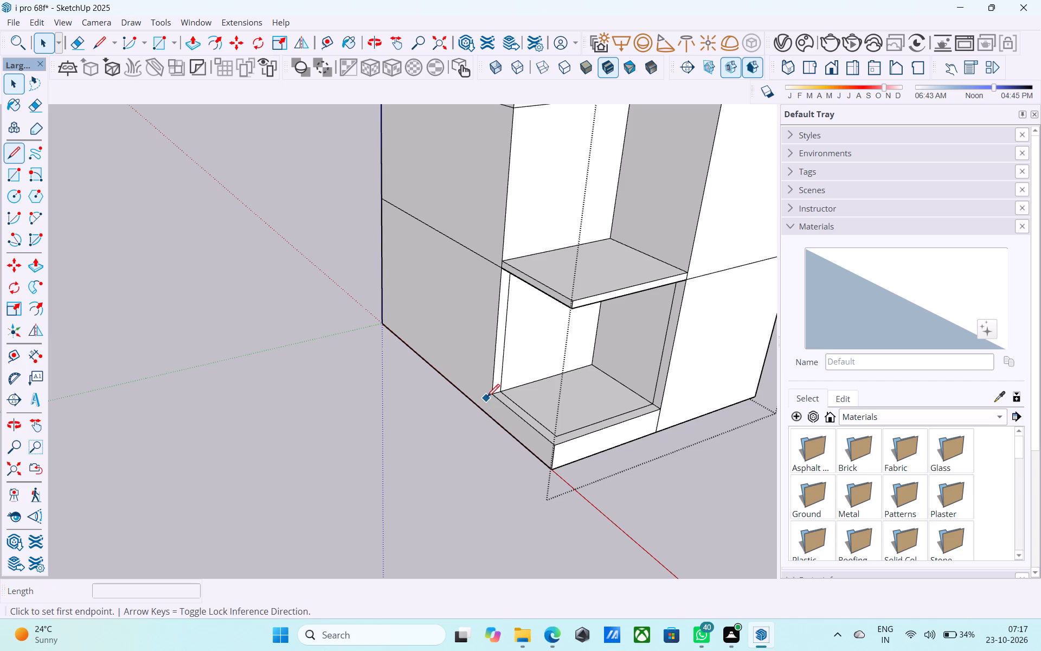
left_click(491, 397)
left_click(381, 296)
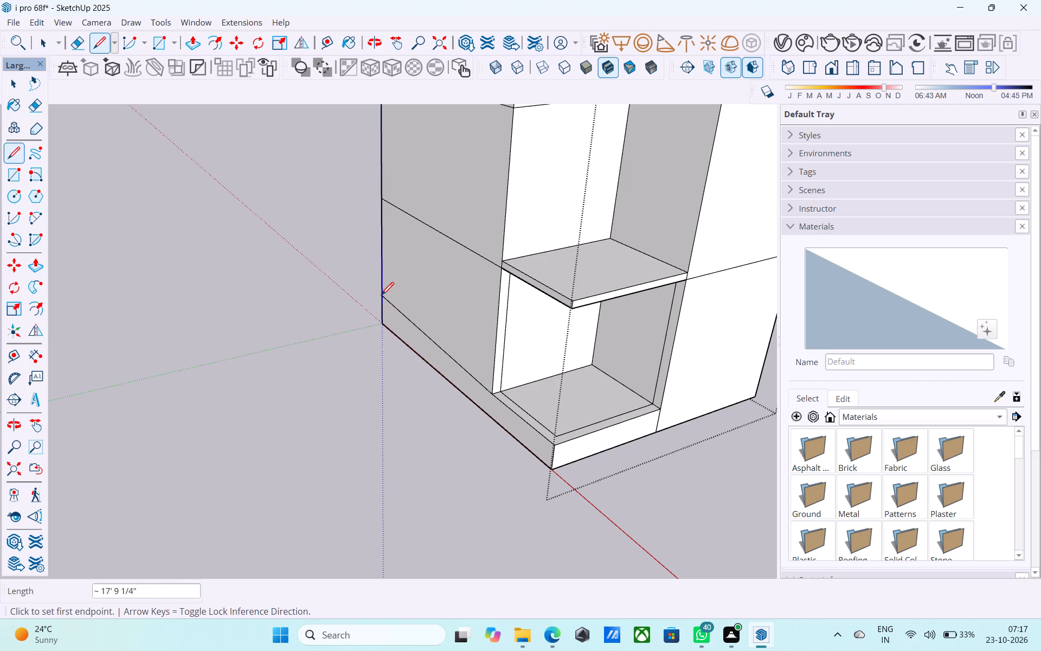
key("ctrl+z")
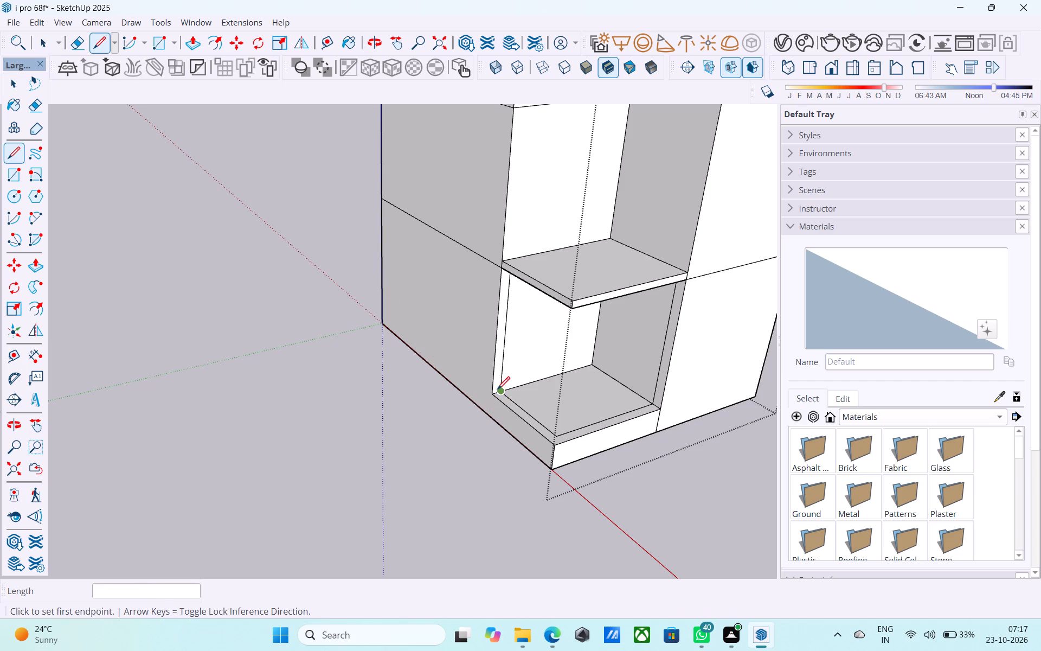
Draw a line across the outer side wall from the open recess's floor-level corner to the vertical edge on the blue axis.
left_click(493, 392)
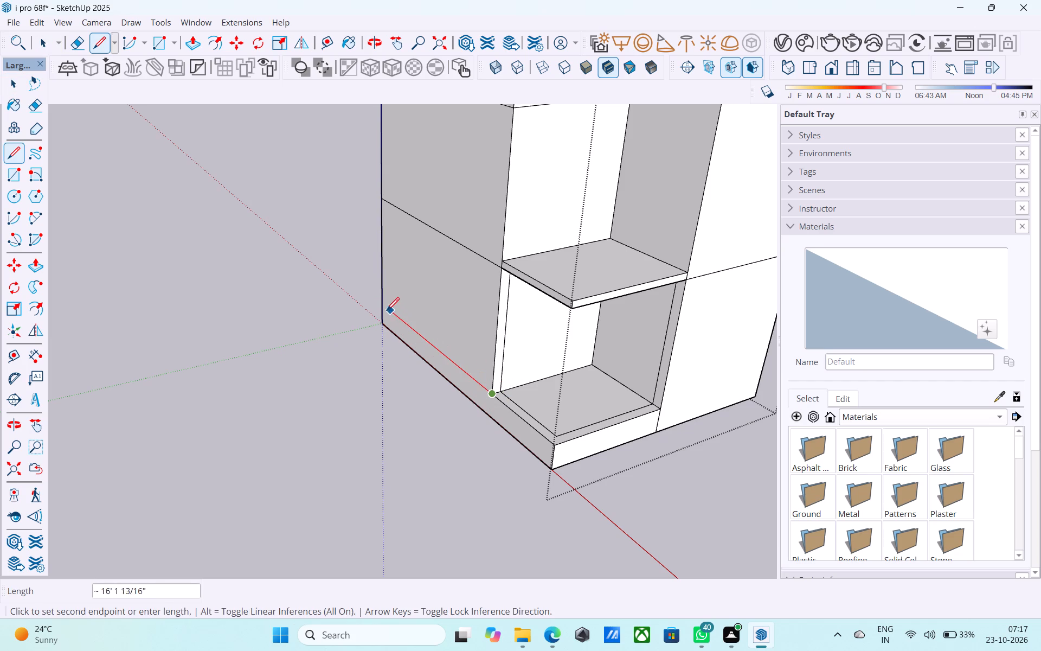
left_click(382, 303)
Push/Pull the plinth strip below the new line outward 5' from the outer side wall.
scroll(381, 298, "down", 12)
middle_click_drag(362, 285, 330, 264)
scroll(379, 319, "up", 1)
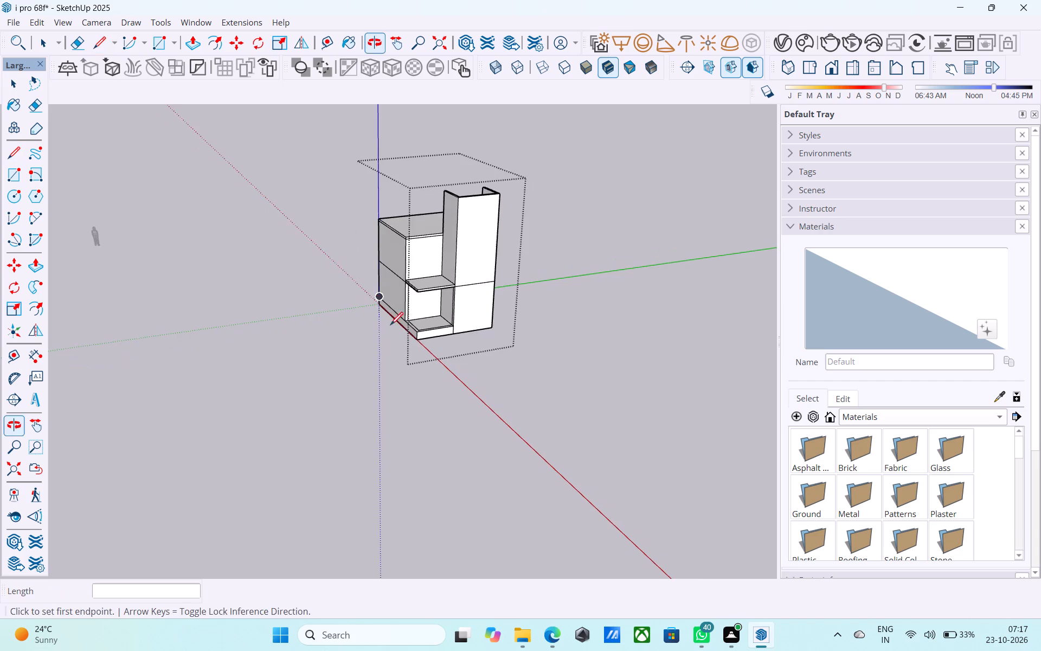
scroll(390, 326, "up", 11)
key("space")
left_click(405, 307)
scroll(405, 307, "up", 2)
key("p")
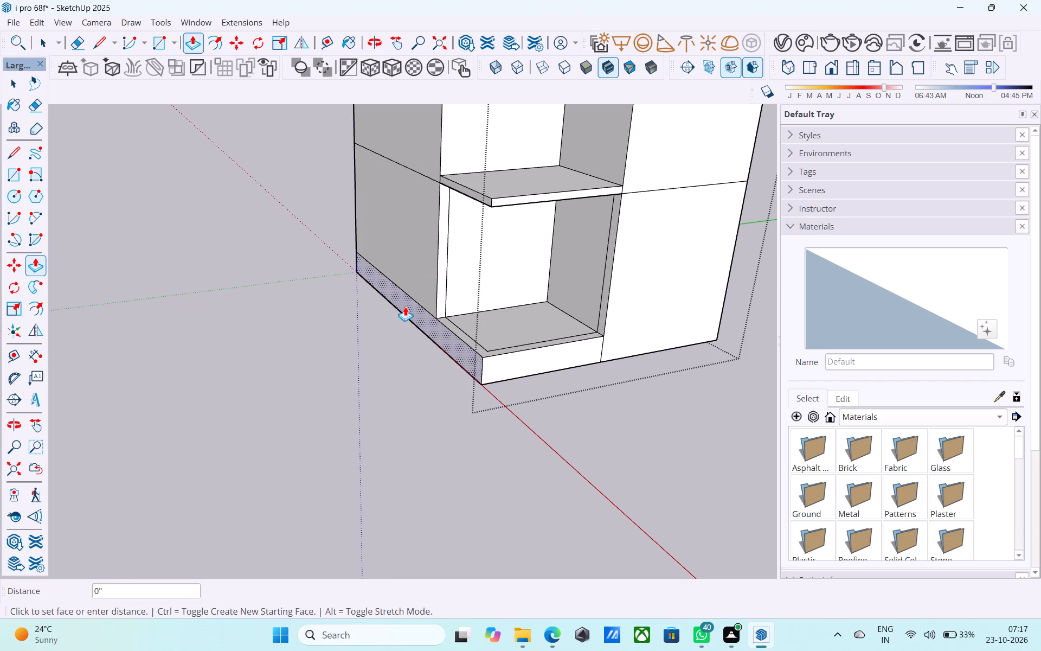
left_click(405, 307)
type("5'")
key("Return")
Push/Pull the back wall of the ground-floor recess inward to deepen the recess under the upper storey.
scroll(375, 314, "down", 6)
middle_click_drag(374, 314, 292, 309)
scroll(298, 326, "down", 5)
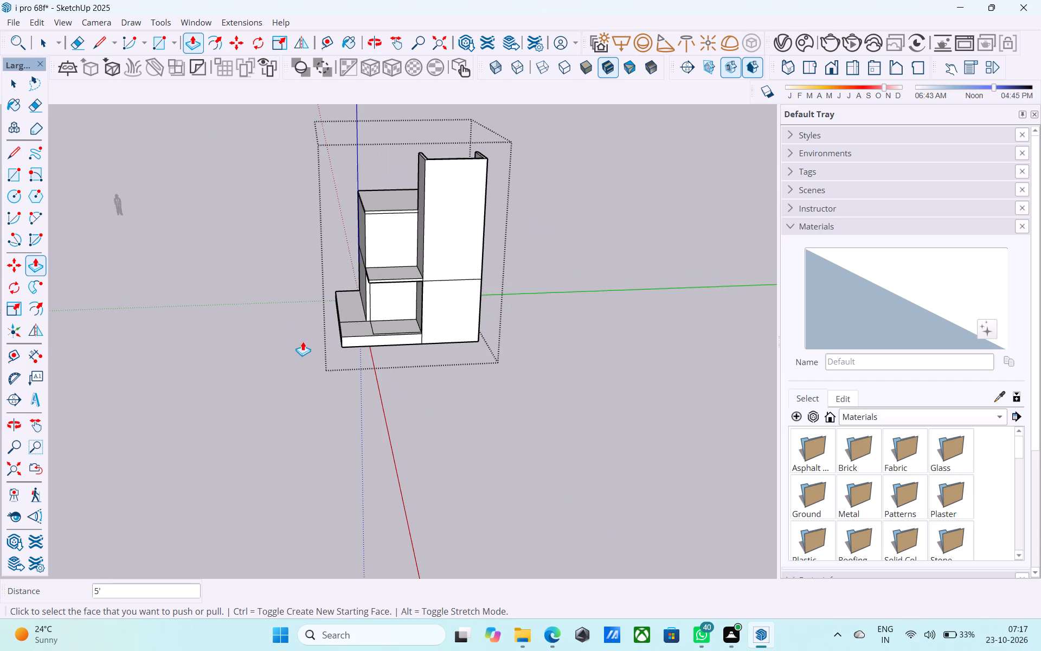
middle_click_drag(334, 334, 423, 321)
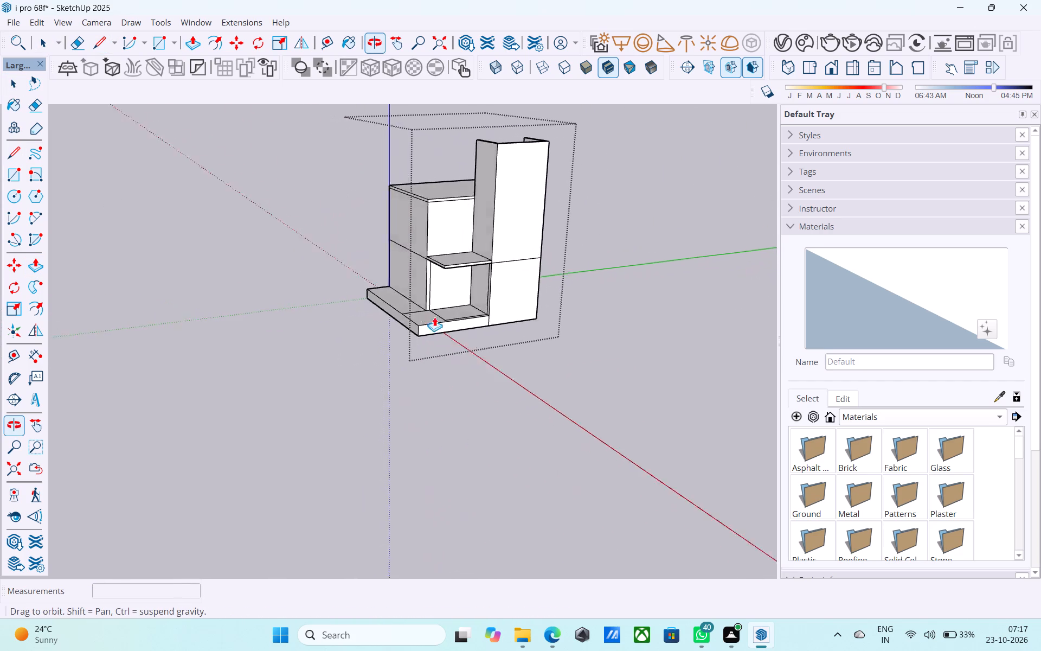
scroll(466, 269, "up", 12)
key("space")
left_click(403, 349)
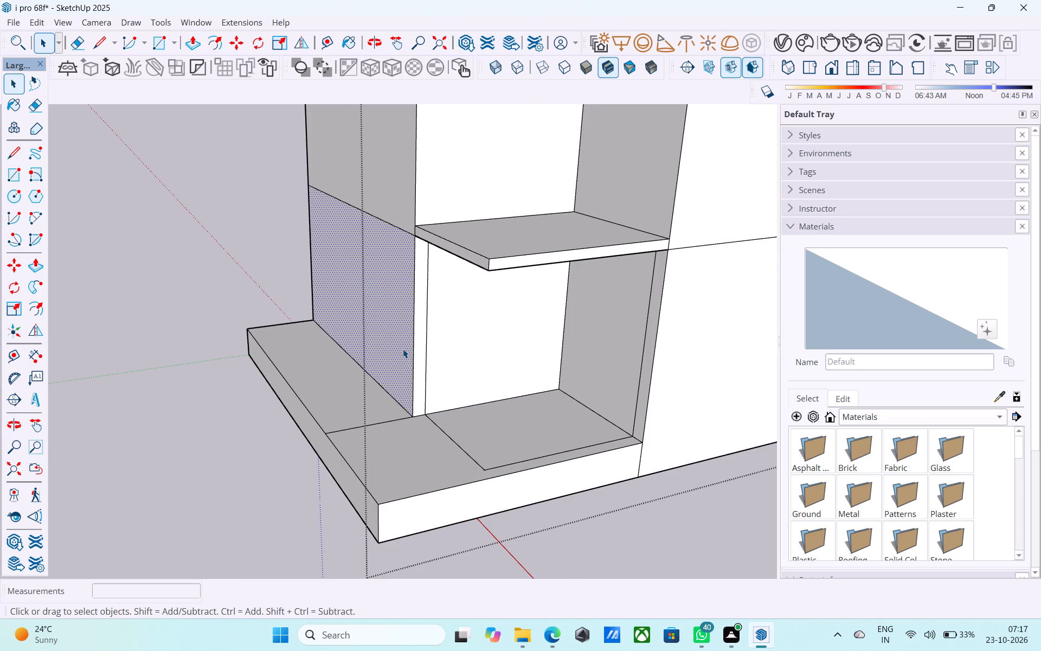
left_click(484, 356)
key("space")
left_click(485, 356)
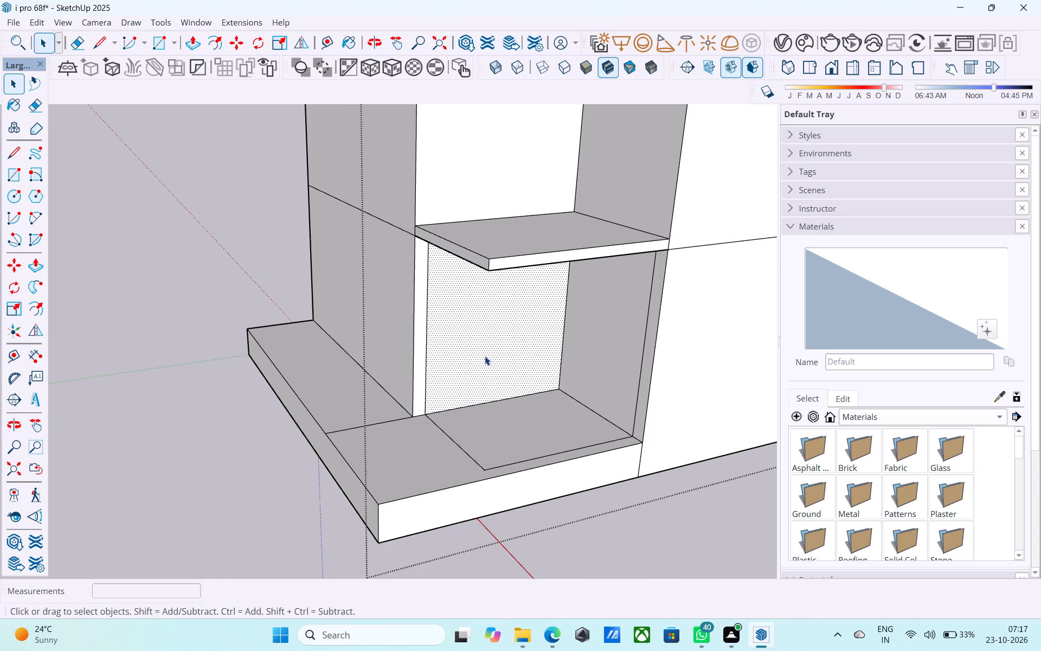
middle_click_drag(480, 353, 463, 345)
scroll(463, 345, "up", 3)
key("p")
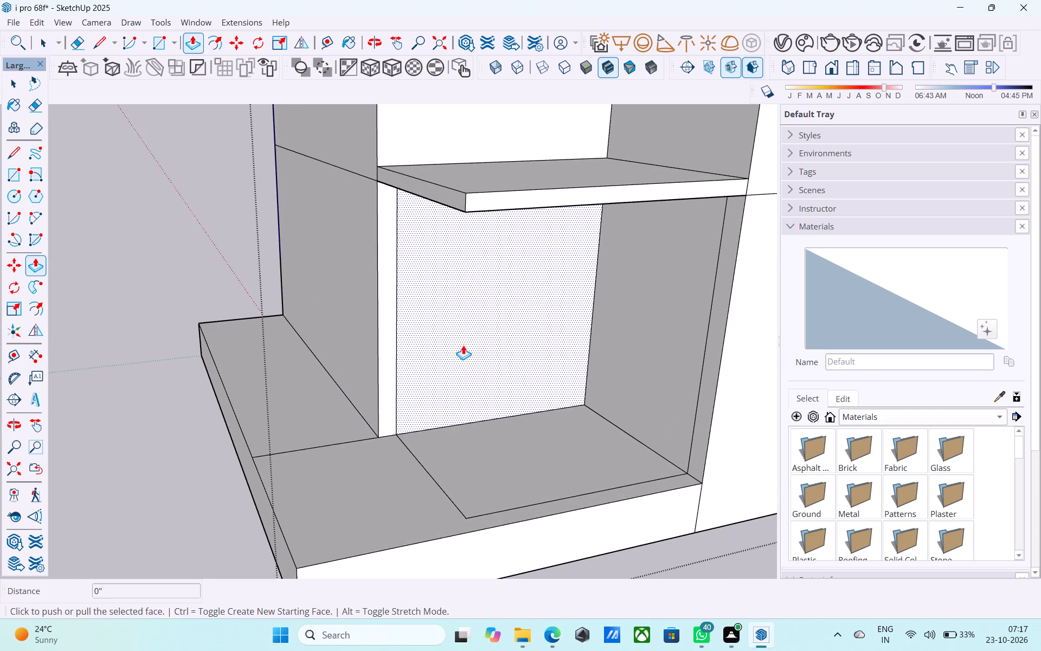
left_click(463, 345)
left_click(449, 318)
middle_click_drag(440, 322, 329, 318)
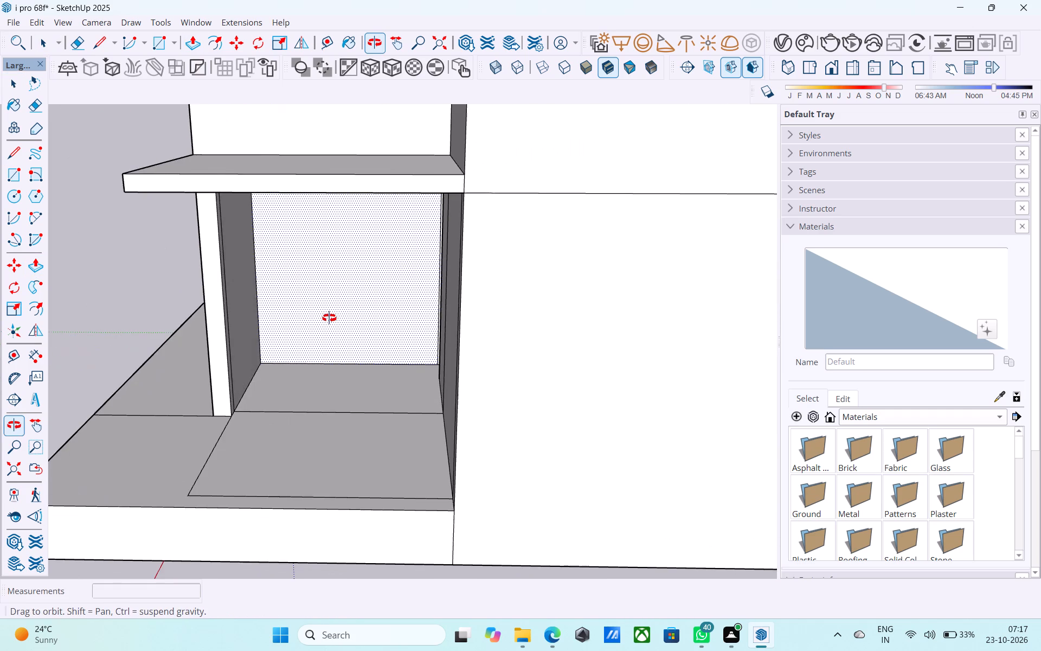
middle_click_drag(329, 318, 756, 359)
middle_click_drag(368, 356, 97, 321)
scroll(143, 317, "down", 6)
key("space")
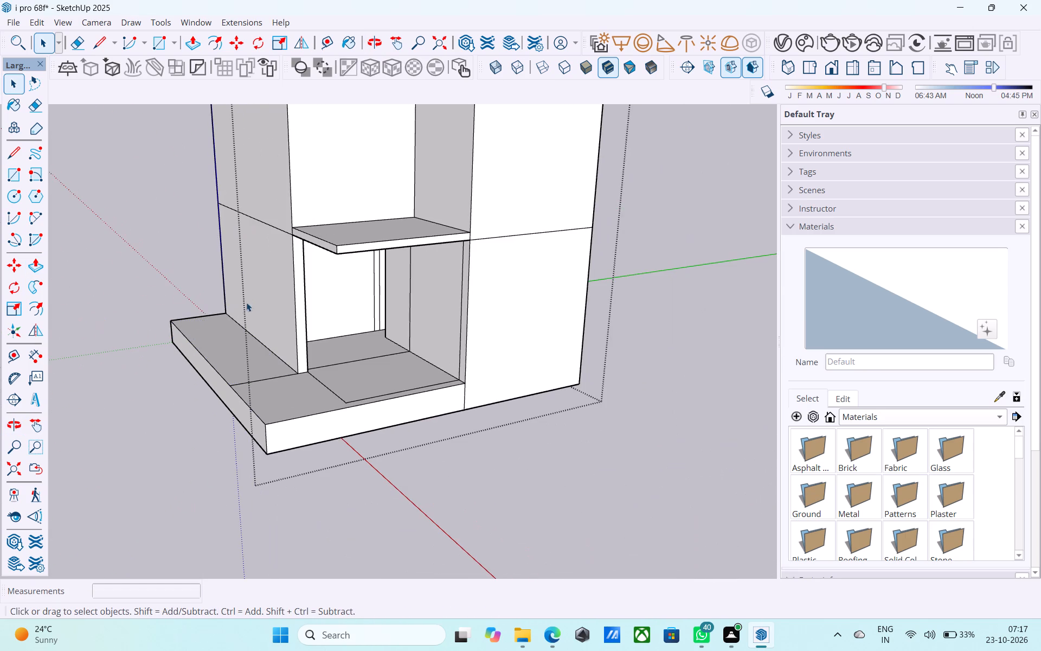
Erase the line dividing the two storeys on the outer side wall above the extended plinth.
key("e")
left_click_drag(262, 225, 262, 231)
left_click_drag(268, 225, 274, 238)
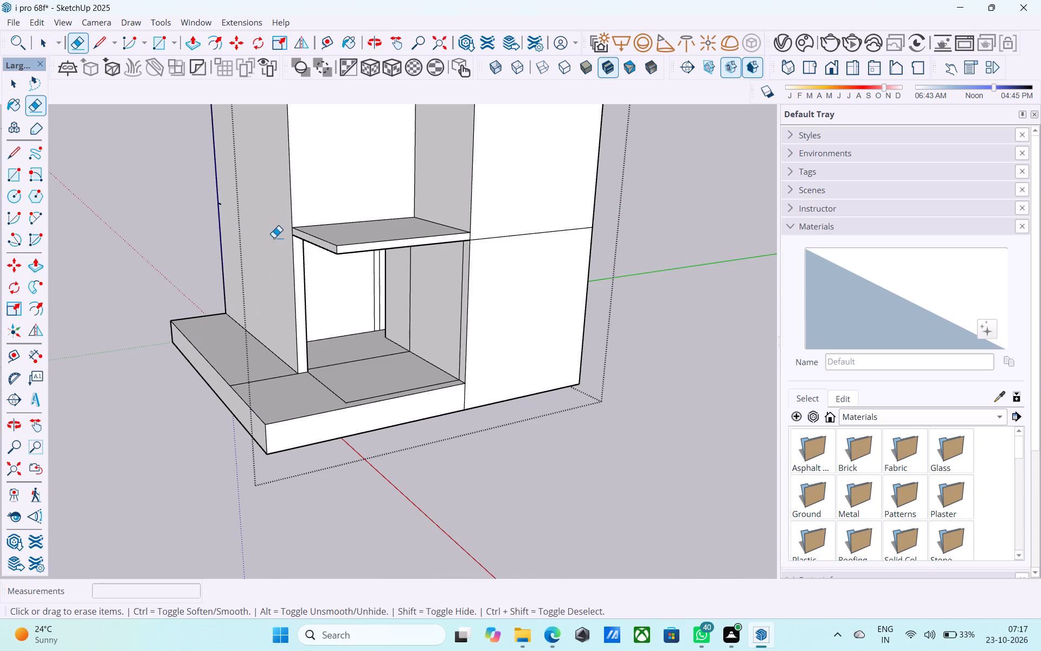
left_click_drag(274, 238, 274, 237)
Push/Pull the merged two-storey outer side wall outward to the outer edge of the extended plinth.
key("space")
left_click(272, 254)
key("p")
left_click(272, 259)
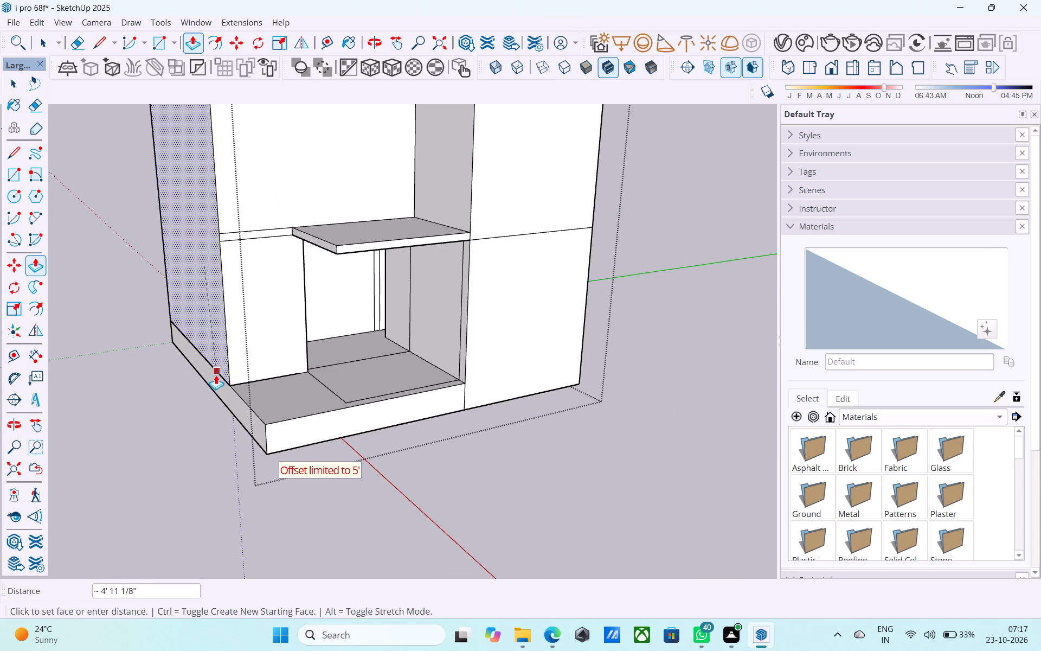
left_click(215, 382)
middle_click_drag(145, 358, 57, 354)
key("space")
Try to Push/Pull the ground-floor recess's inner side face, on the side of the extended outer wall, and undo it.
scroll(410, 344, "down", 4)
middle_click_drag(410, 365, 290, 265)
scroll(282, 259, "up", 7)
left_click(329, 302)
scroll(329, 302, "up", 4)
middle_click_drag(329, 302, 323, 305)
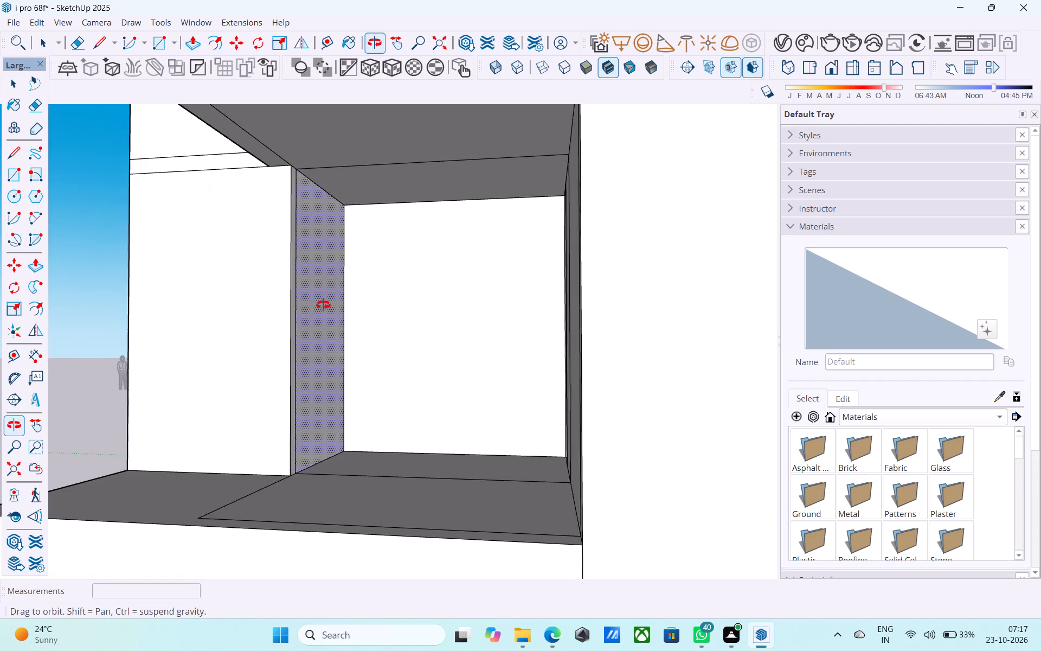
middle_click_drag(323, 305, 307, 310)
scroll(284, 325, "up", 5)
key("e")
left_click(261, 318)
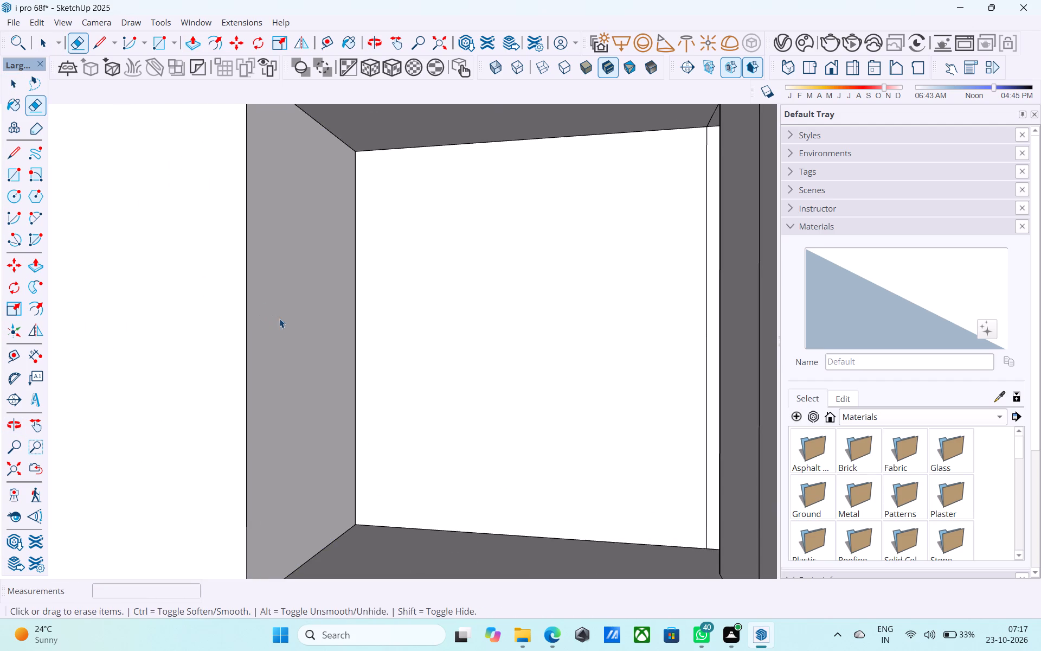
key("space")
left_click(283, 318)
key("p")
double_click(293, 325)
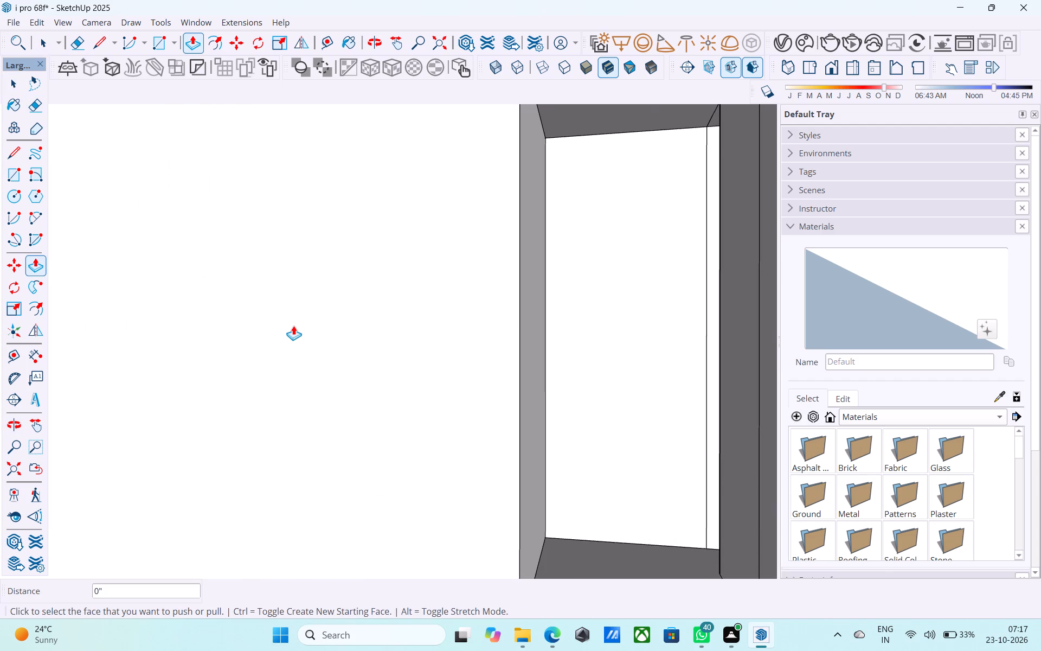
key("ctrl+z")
Push/Pull the ground-floor recess's inner side face 5' outward, towards the extended outer side wall.
left_click(293, 325)
key("space")
left_click(289, 323)
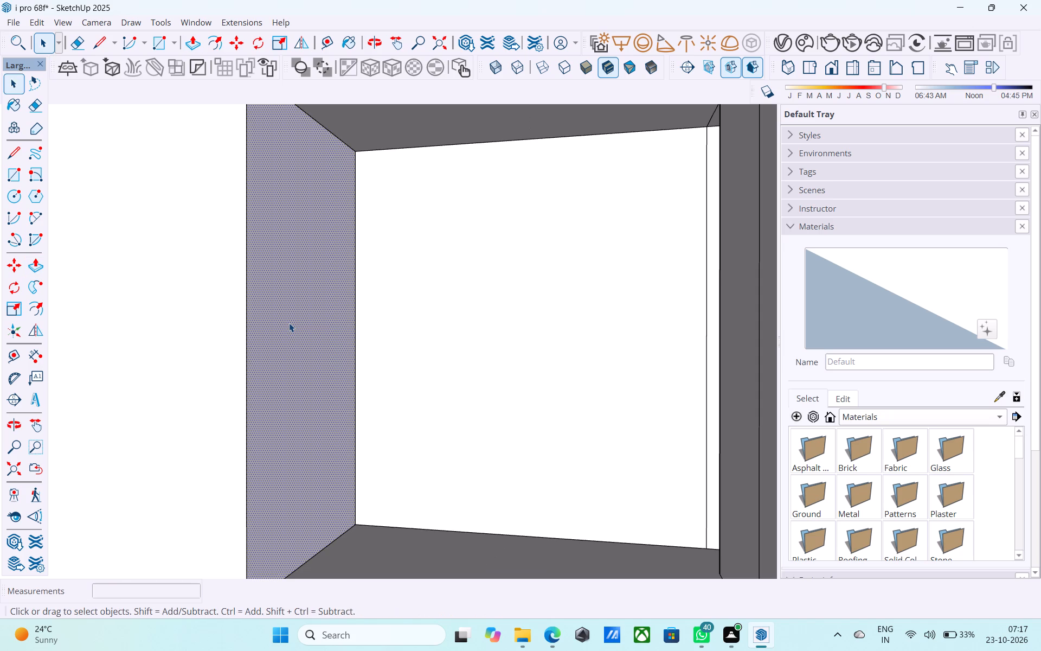
key("p")
left_click_drag(287, 323, 279, 322)
key("ctrl+z")
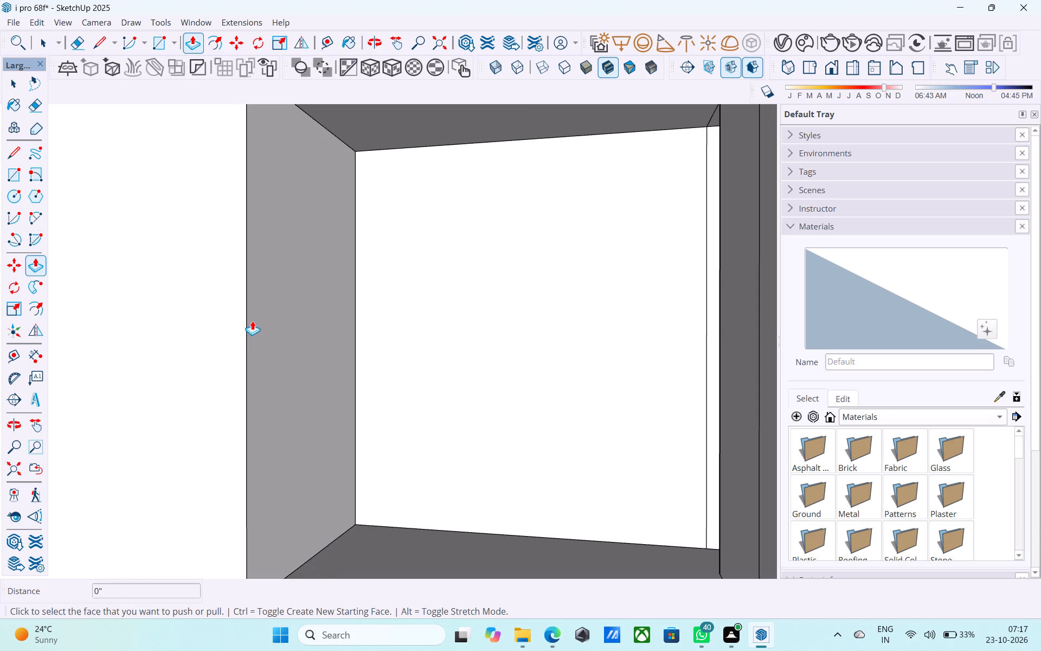
left_click(263, 329)
type("5'")
key("Return")
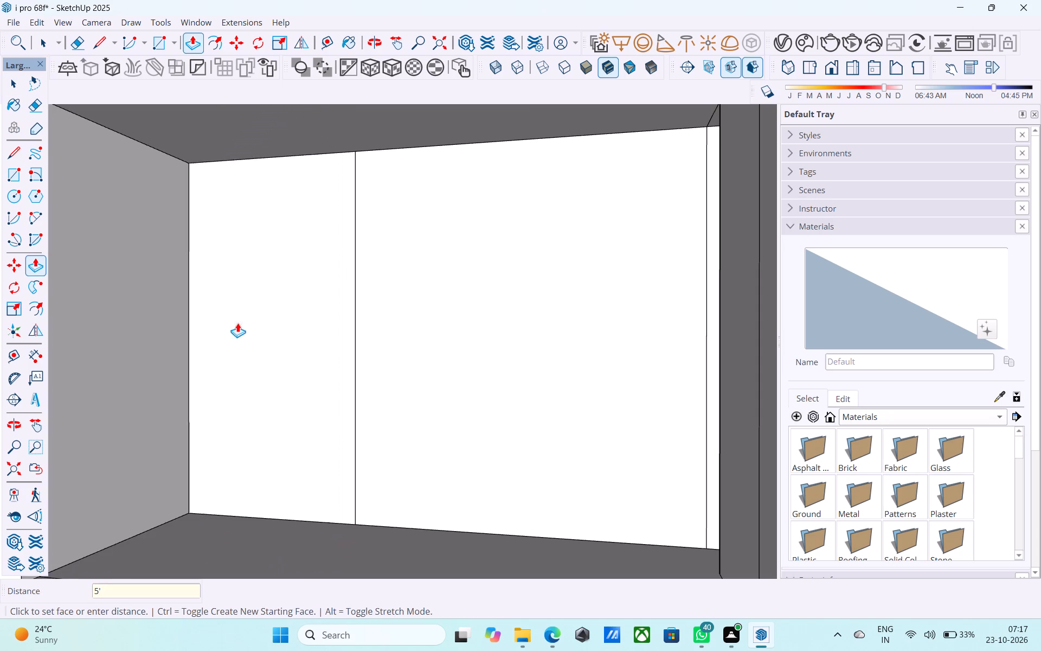
key("space")
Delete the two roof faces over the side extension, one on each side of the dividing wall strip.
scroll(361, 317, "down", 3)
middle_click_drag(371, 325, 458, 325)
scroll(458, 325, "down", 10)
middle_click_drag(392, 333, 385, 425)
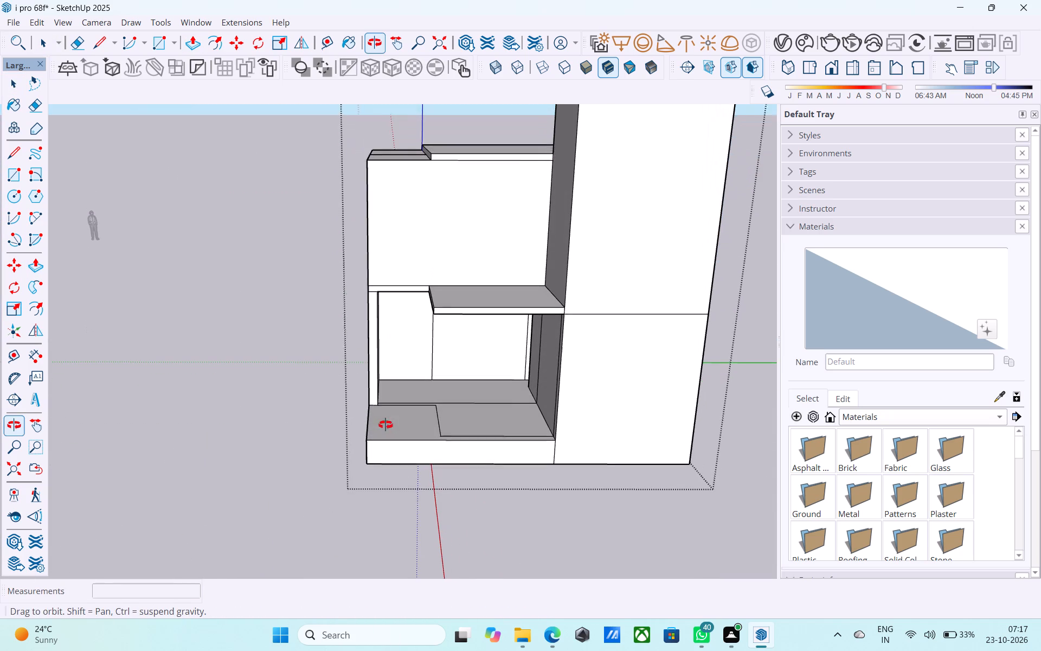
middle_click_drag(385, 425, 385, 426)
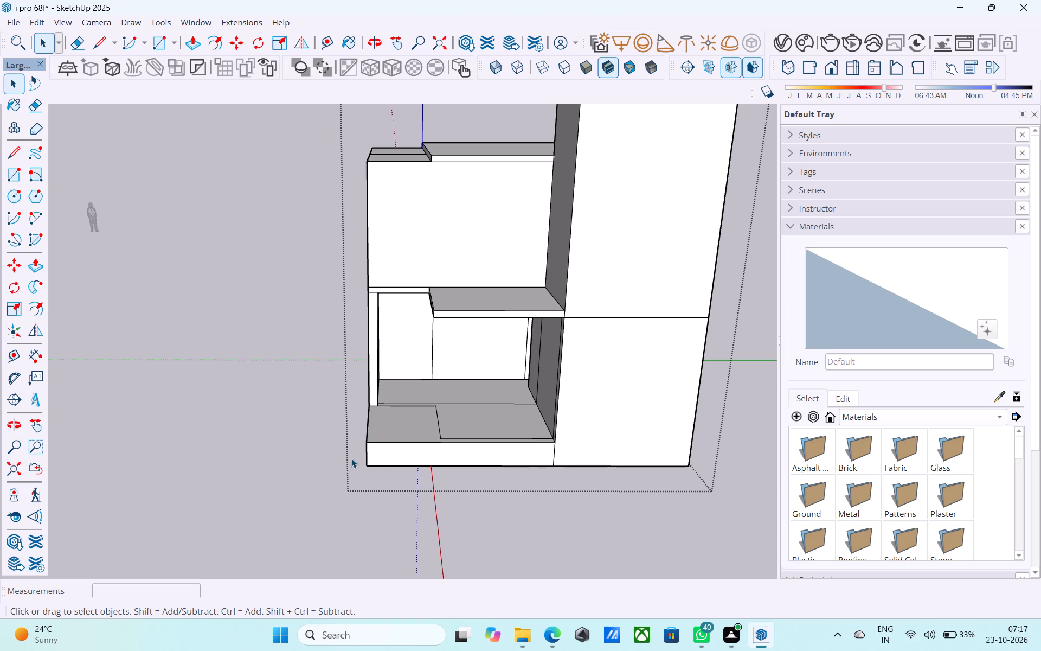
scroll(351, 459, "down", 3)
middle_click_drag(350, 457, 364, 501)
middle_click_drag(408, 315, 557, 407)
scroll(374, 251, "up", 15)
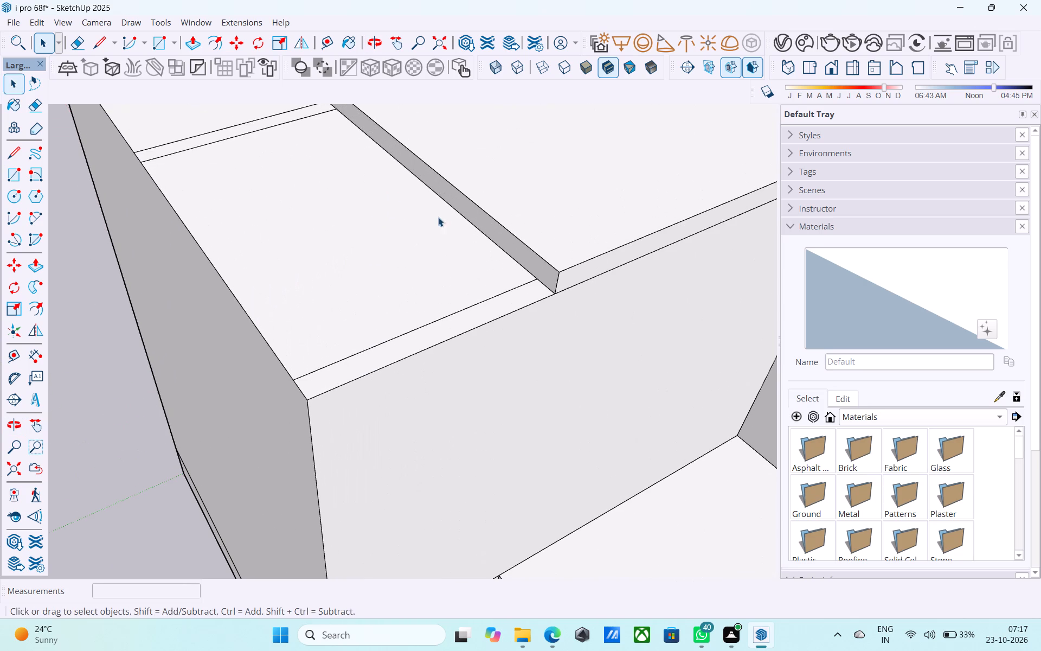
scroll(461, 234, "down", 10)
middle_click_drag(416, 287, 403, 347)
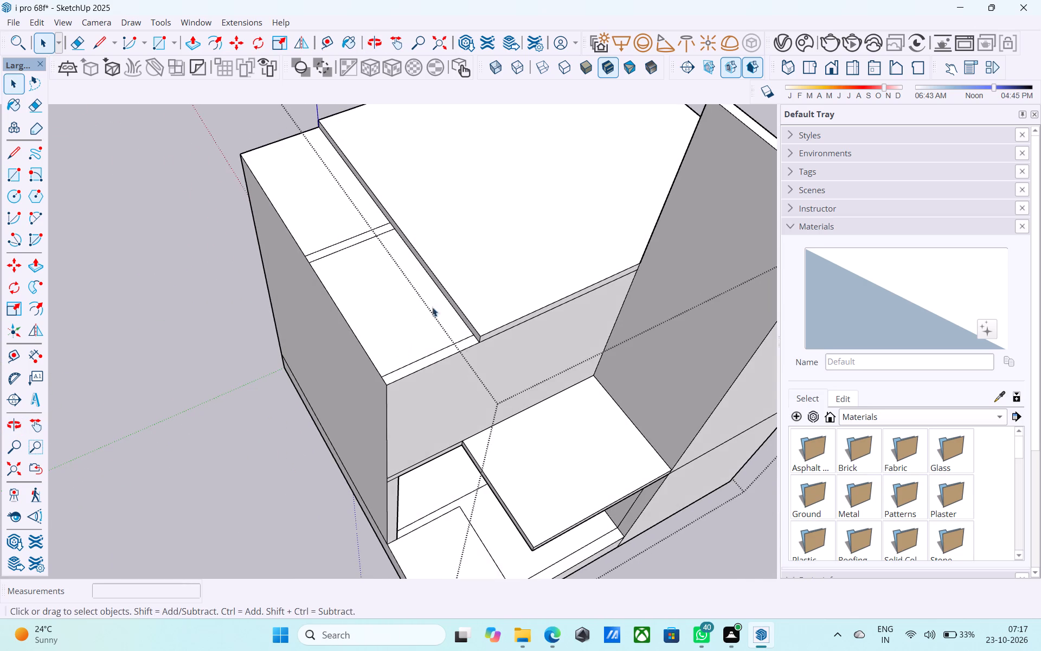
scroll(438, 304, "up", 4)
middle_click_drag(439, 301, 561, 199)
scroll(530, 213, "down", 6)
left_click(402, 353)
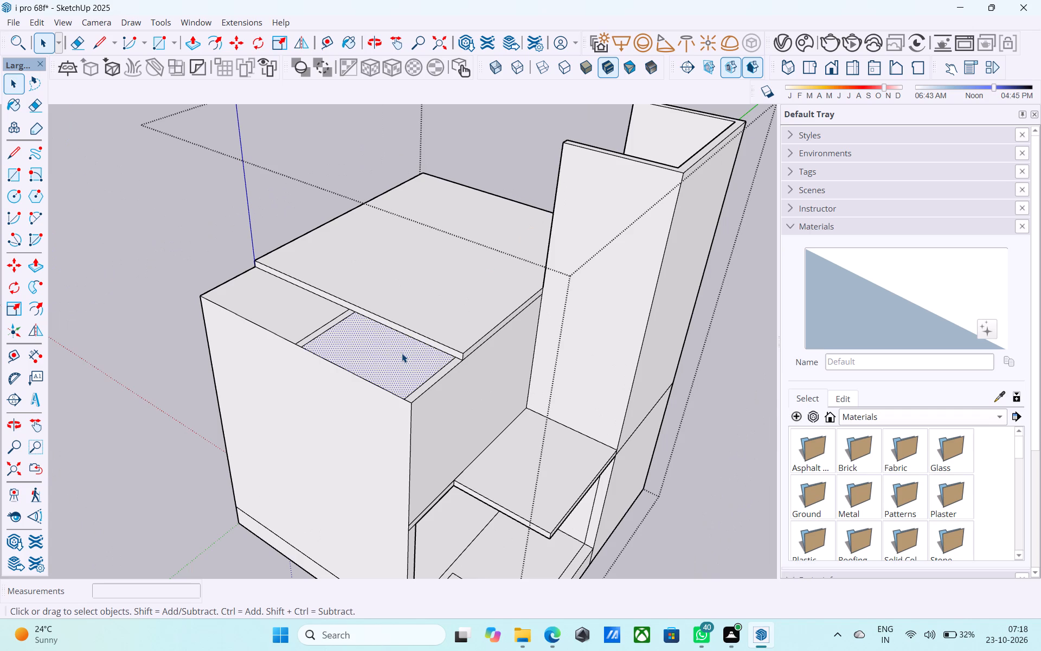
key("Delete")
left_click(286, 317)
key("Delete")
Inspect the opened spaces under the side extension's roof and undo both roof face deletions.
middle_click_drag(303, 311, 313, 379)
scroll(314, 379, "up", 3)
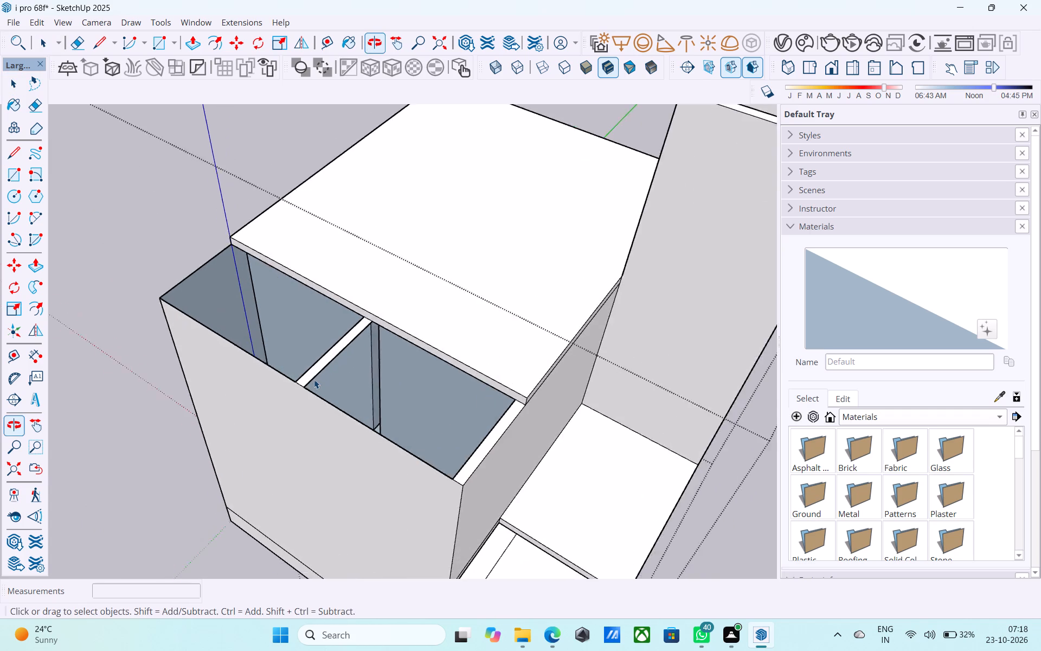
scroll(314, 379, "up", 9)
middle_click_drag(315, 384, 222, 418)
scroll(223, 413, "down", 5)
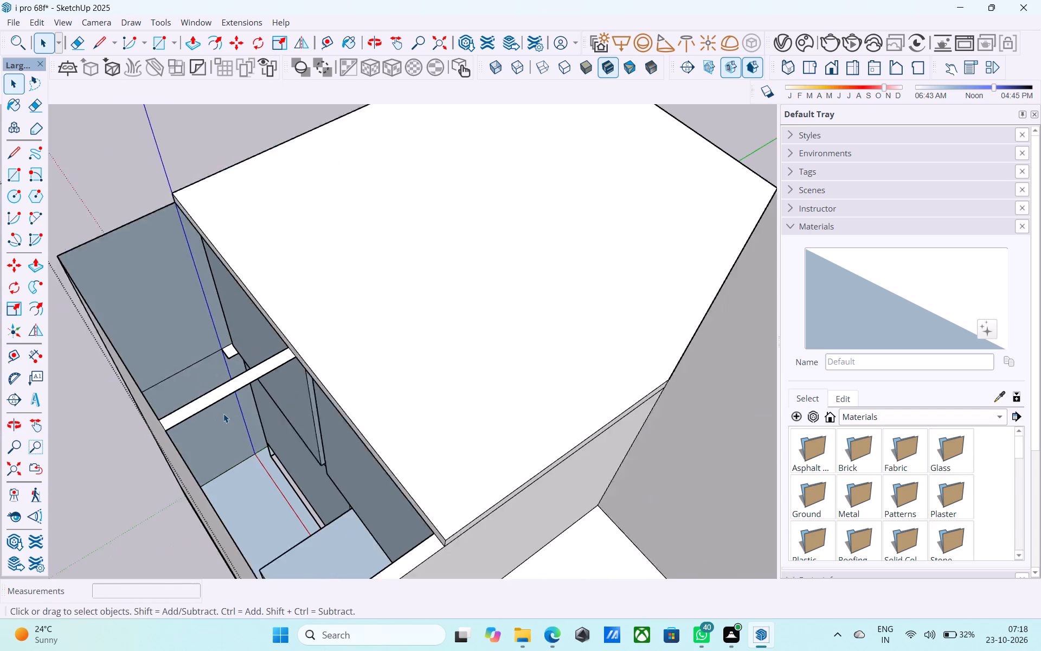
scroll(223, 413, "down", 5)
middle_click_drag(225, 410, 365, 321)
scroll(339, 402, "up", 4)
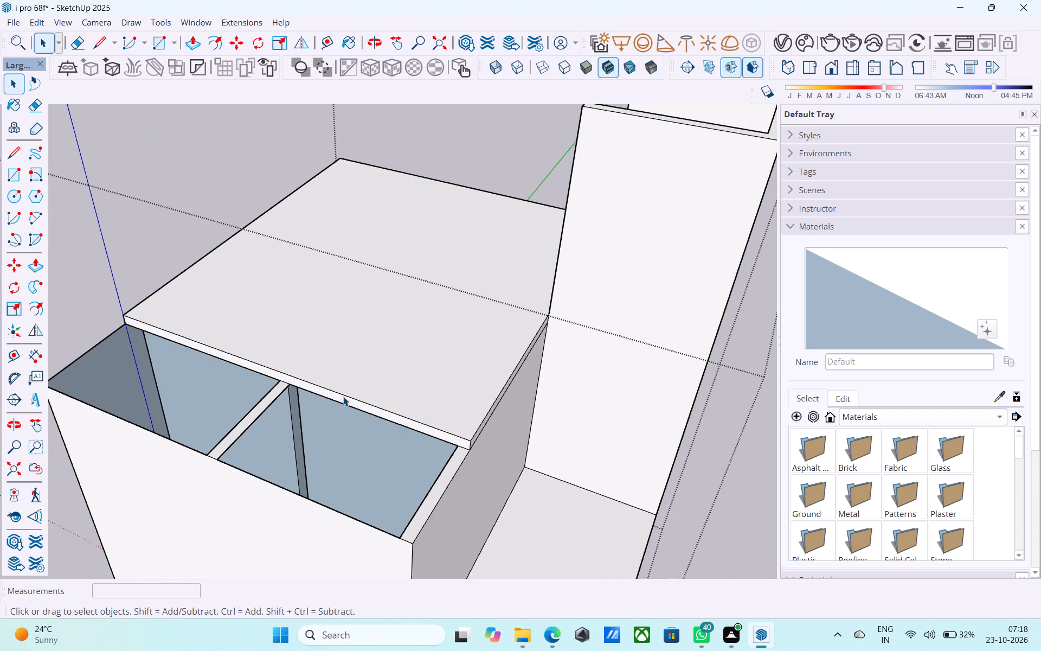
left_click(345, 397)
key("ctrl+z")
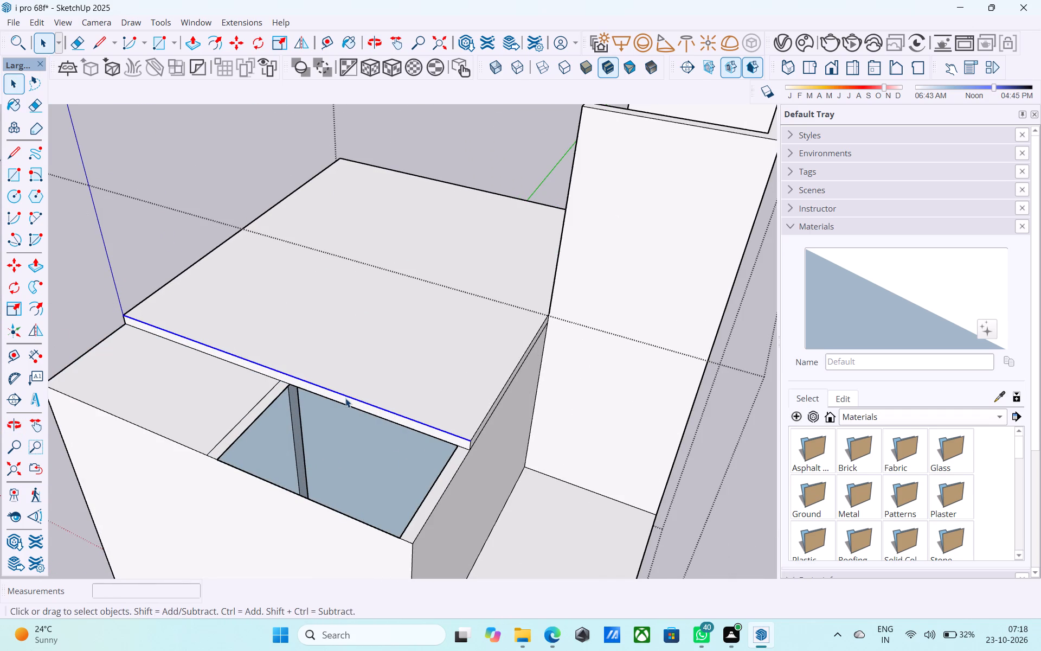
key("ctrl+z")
Push/Pull the roof slab's side edge face back 6" from the side extension, and a further 9' to the tower's near side.
key("space")
left_click(345, 399)
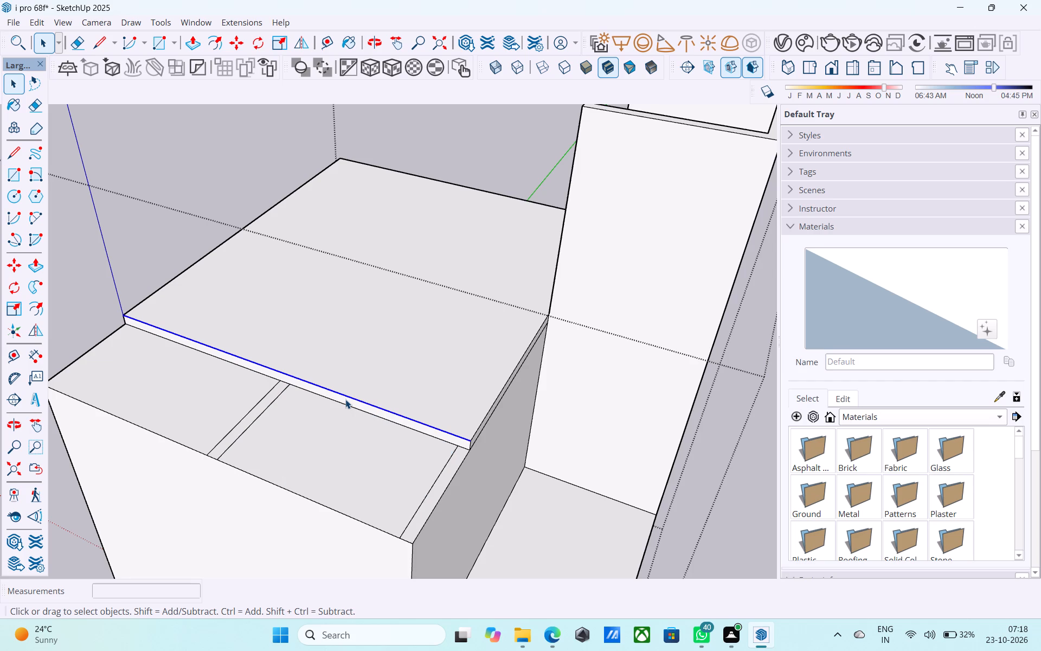
left_click(346, 401)
key("p")
left_click(346, 401)
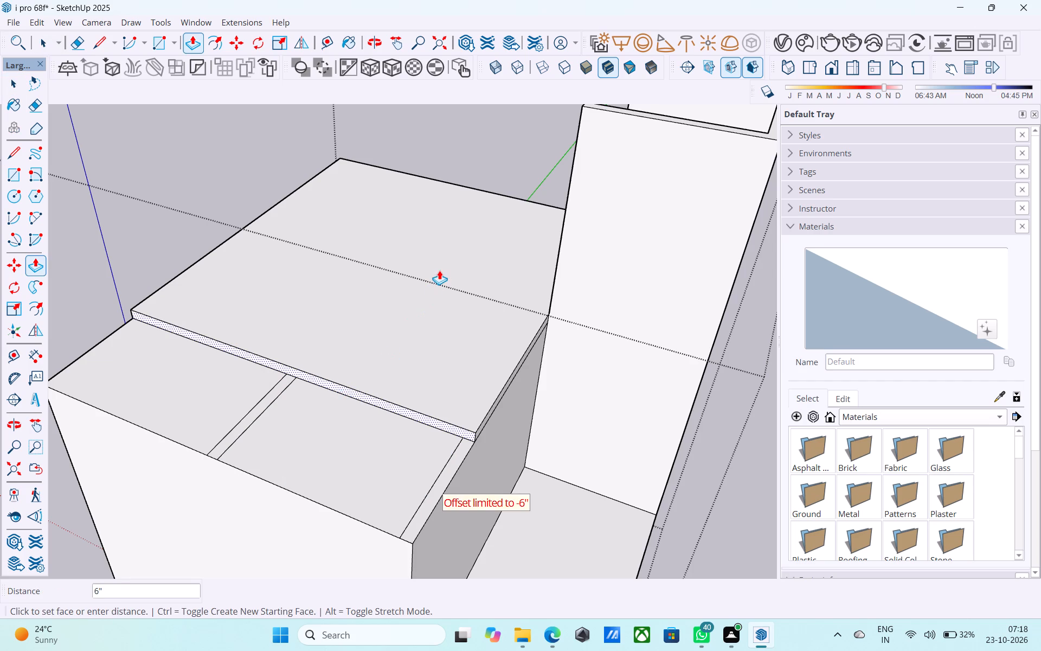
left_click(439, 270)
left_click(407, 410)
left_click(484, 259)
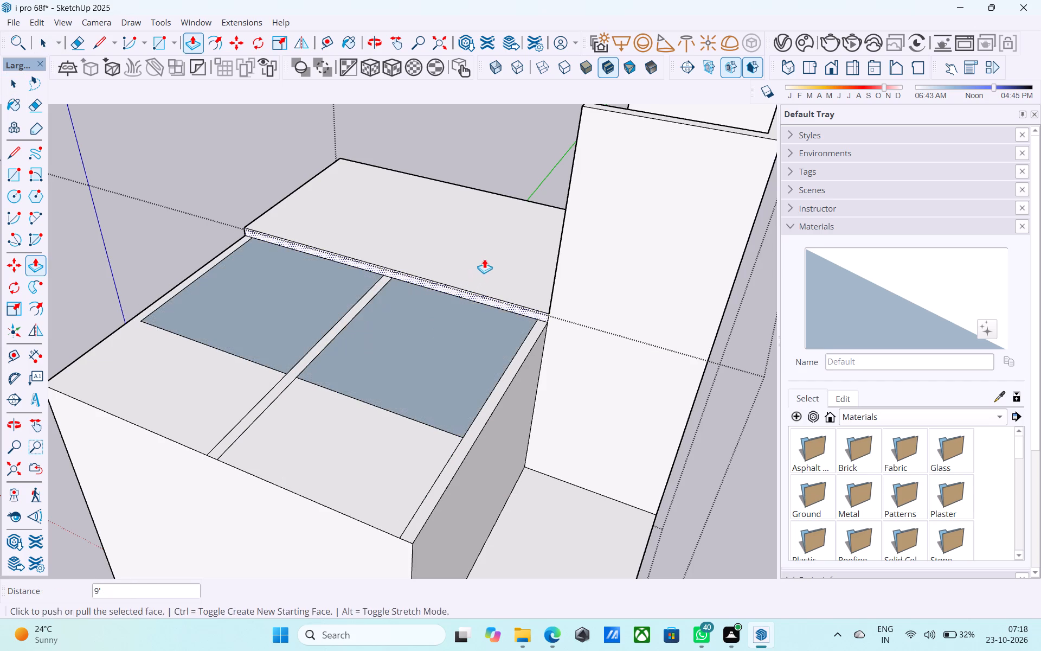
Delete the two uncovered top faces over the front and rear upper rooms to open them from above.
key("space")
left_click(446, 359)
key("Delete")
left_click(260, 339)
key("Delete")
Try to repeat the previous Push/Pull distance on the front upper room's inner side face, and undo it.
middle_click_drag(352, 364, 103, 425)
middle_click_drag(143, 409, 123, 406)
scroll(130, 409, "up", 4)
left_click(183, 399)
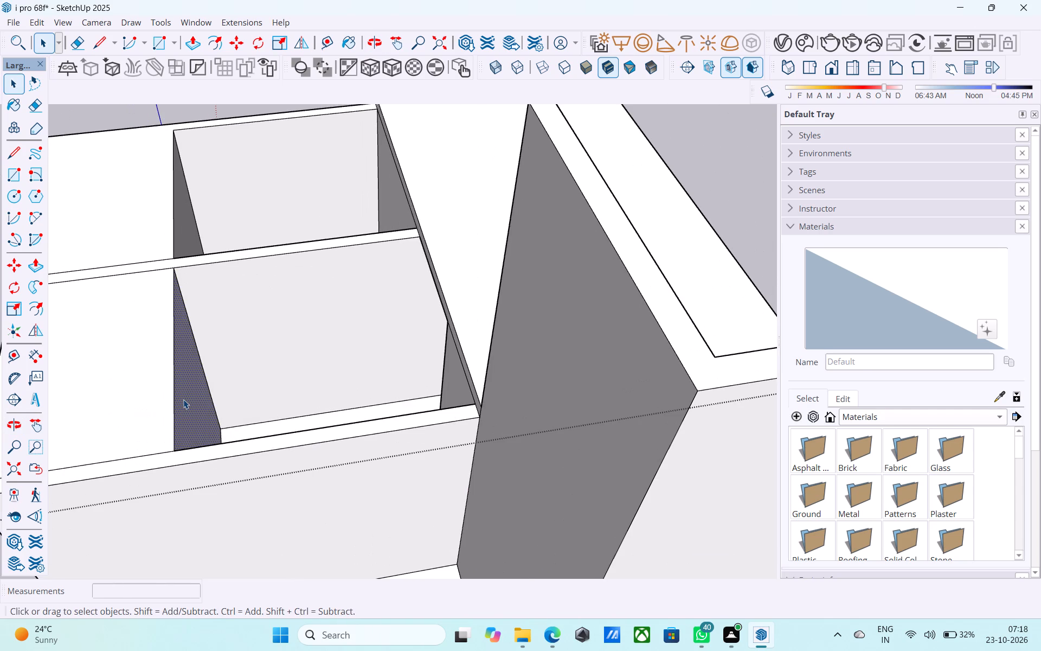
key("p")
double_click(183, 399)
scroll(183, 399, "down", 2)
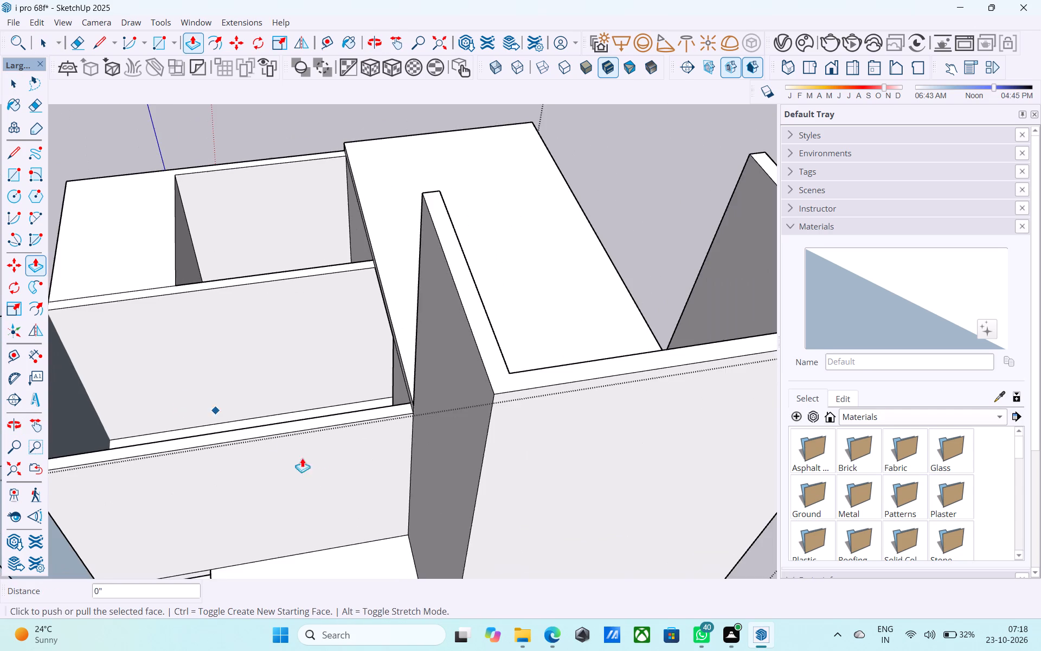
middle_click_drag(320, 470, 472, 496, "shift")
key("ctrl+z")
Push/Pull the front upper room's inner side face 5' outward, towards the extended outer wall.
middle_click_drag(385, 470, 333, 474)
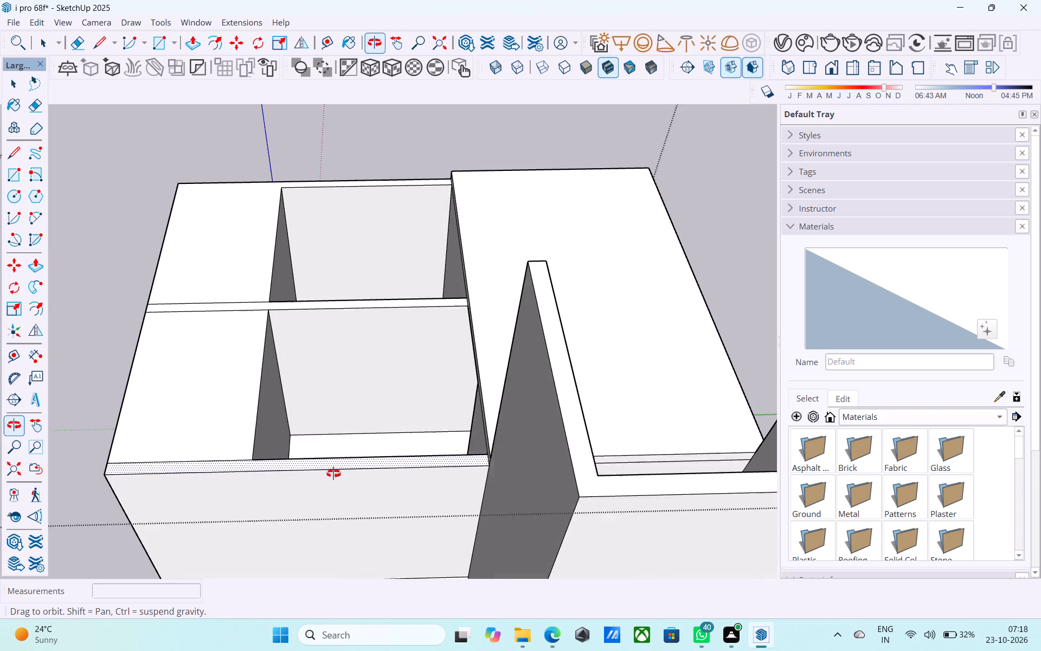
middle_click_drag(333, 474, 331, 475)
left_click(278, 430)
type("5'")
key("Return")
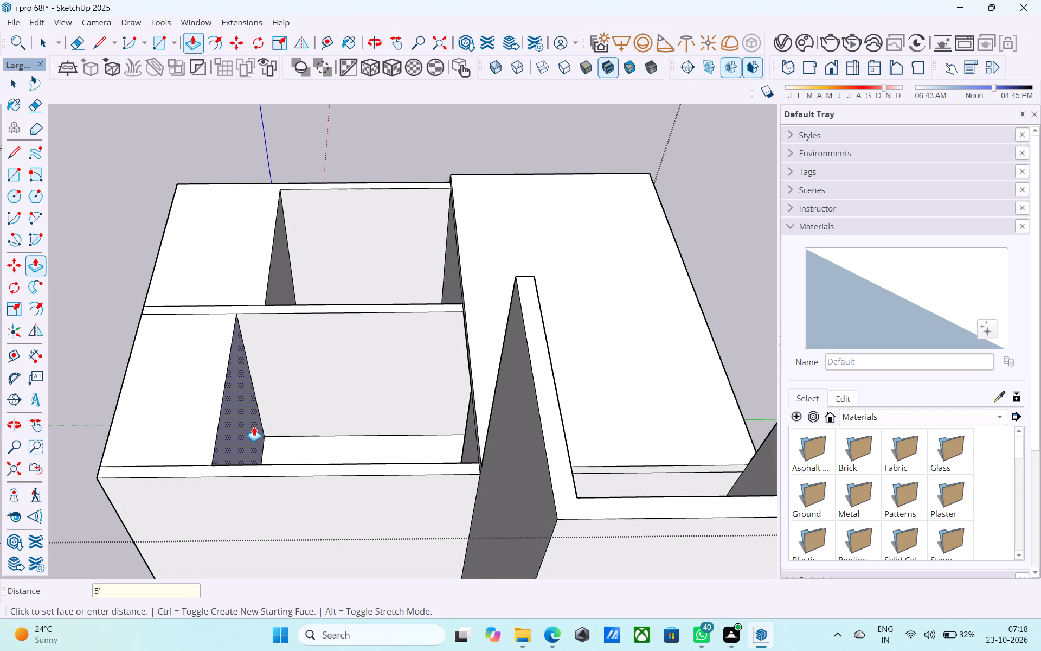
key("space")
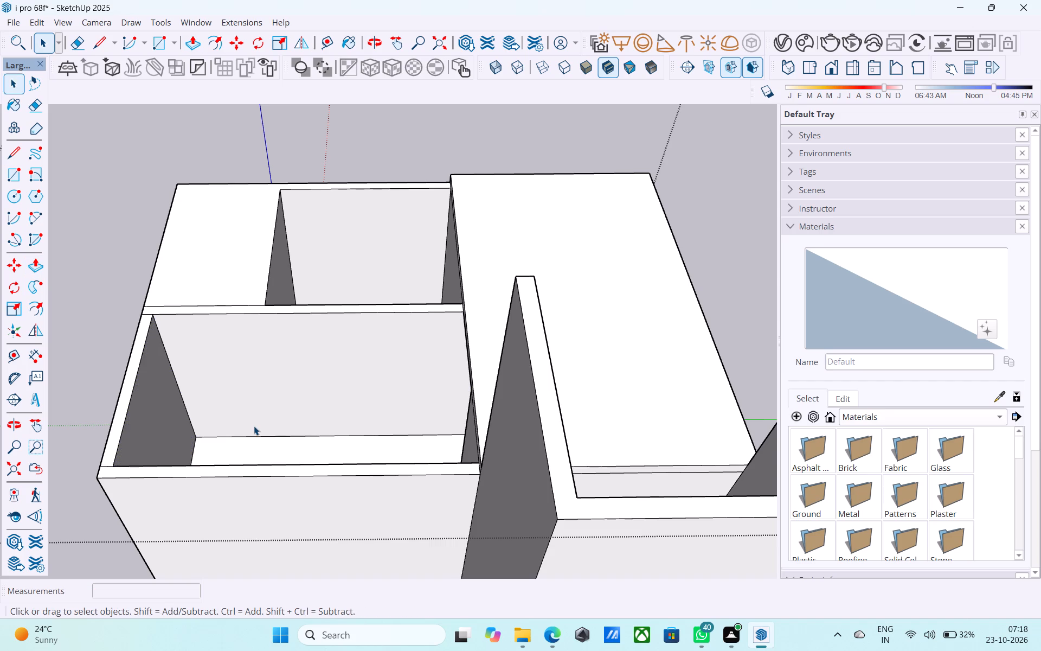
Repeat the 5' Push/Pull on the rear upper room's inner side face to widen that room to match.
scroll(410, 431, "down", 1)
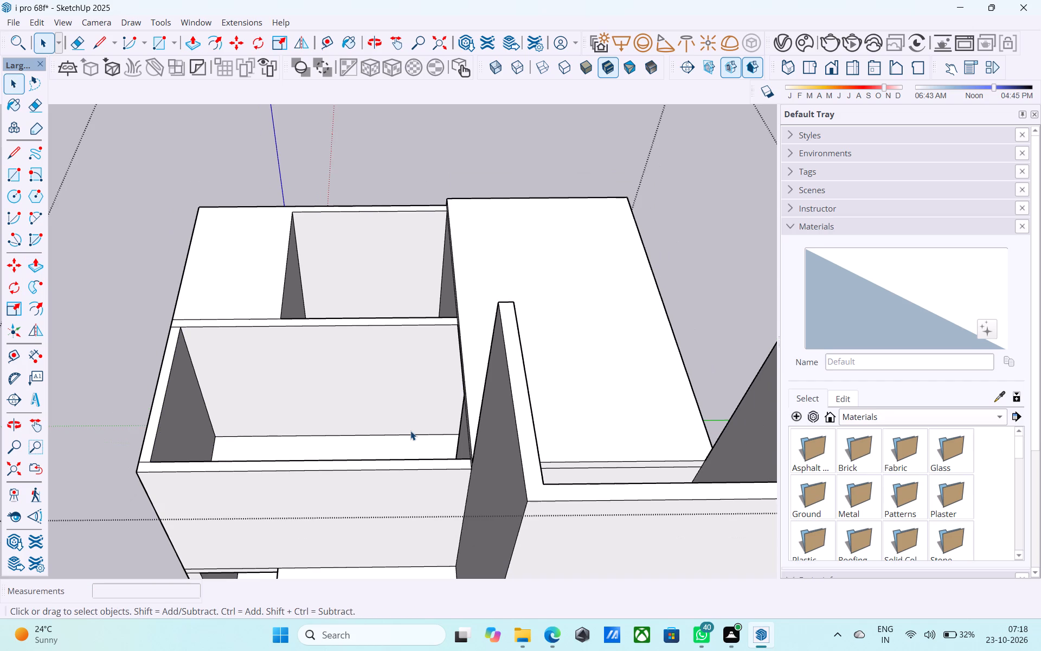
scroll(410, 431, "down", 1)
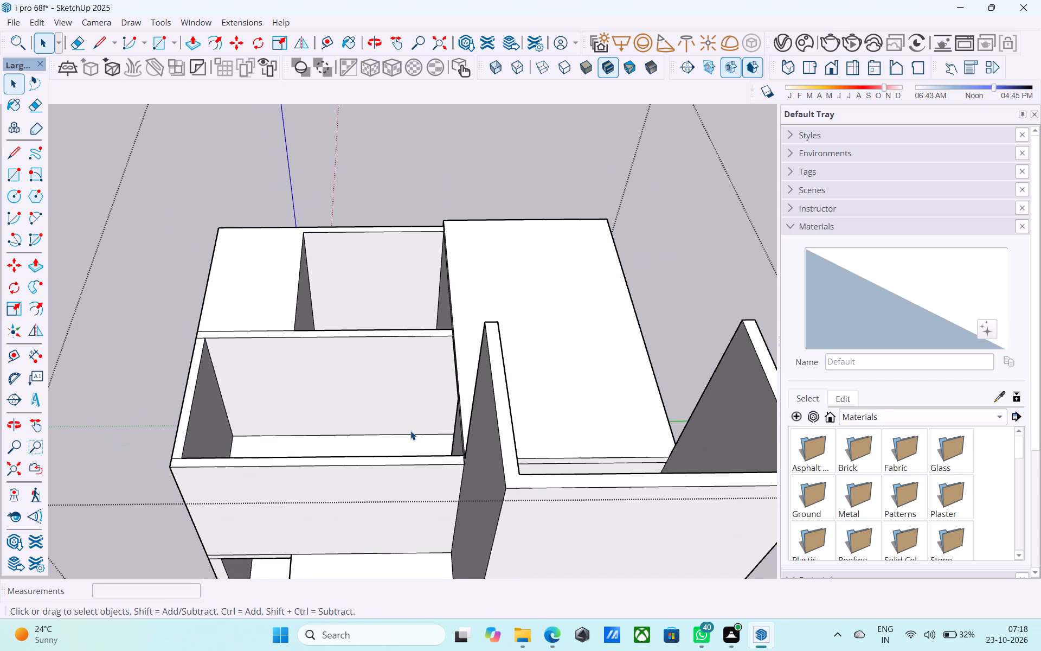
scroll(410, 431, "down", 1)
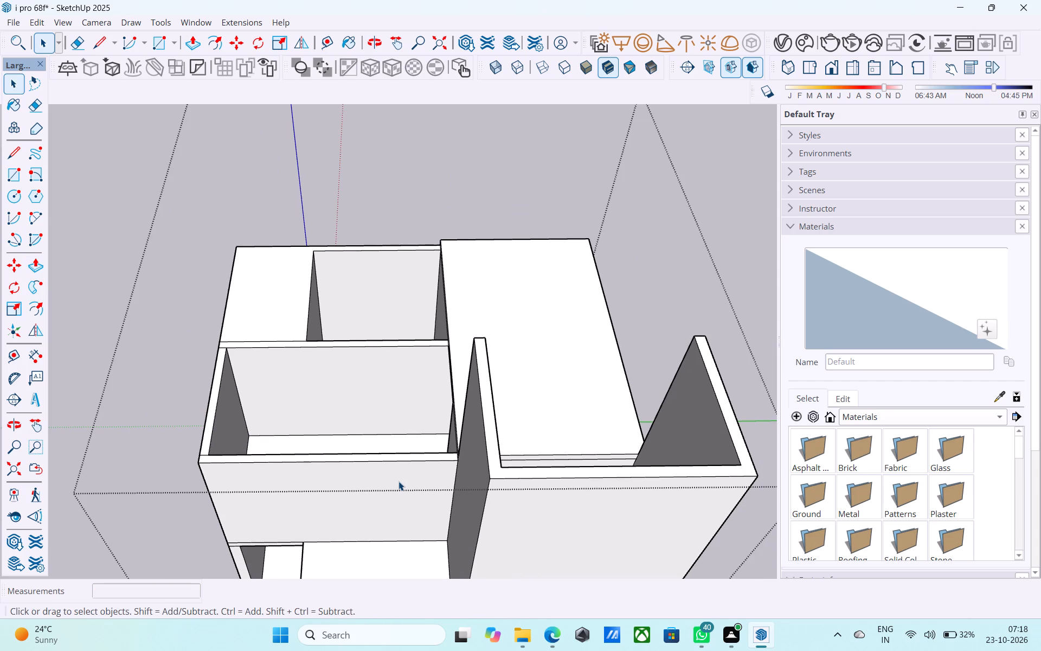
scroll(399, 481, "down", 1)
middle_click_drag(291, 314, 242, 340)
scroll(303, 348, "up", 7)
left_click(344, 311)
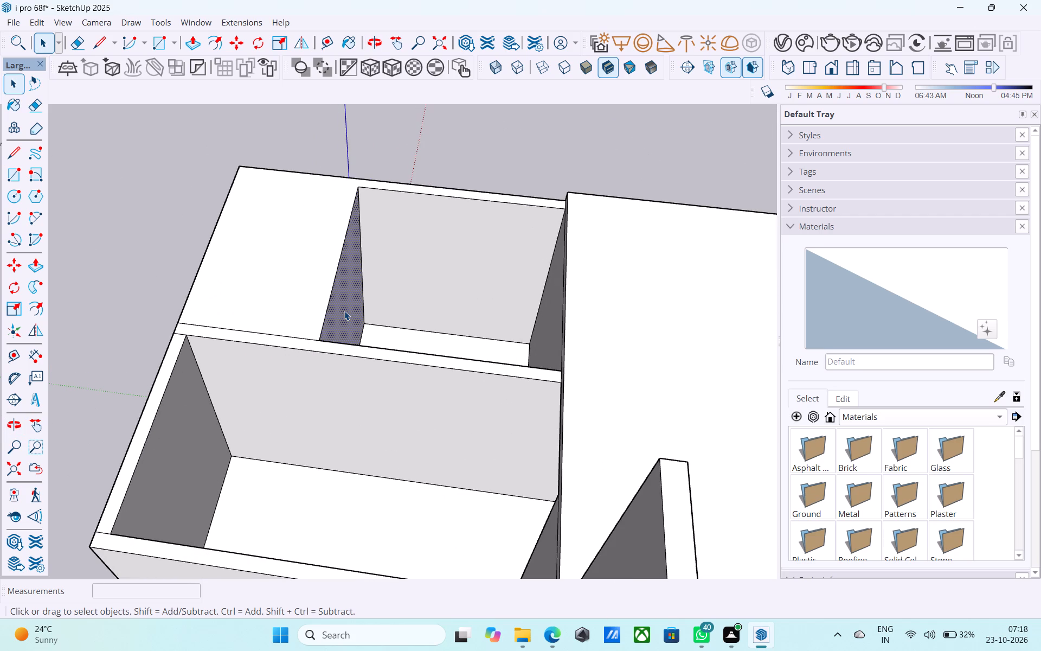
key("p")
double_click(344, 311)
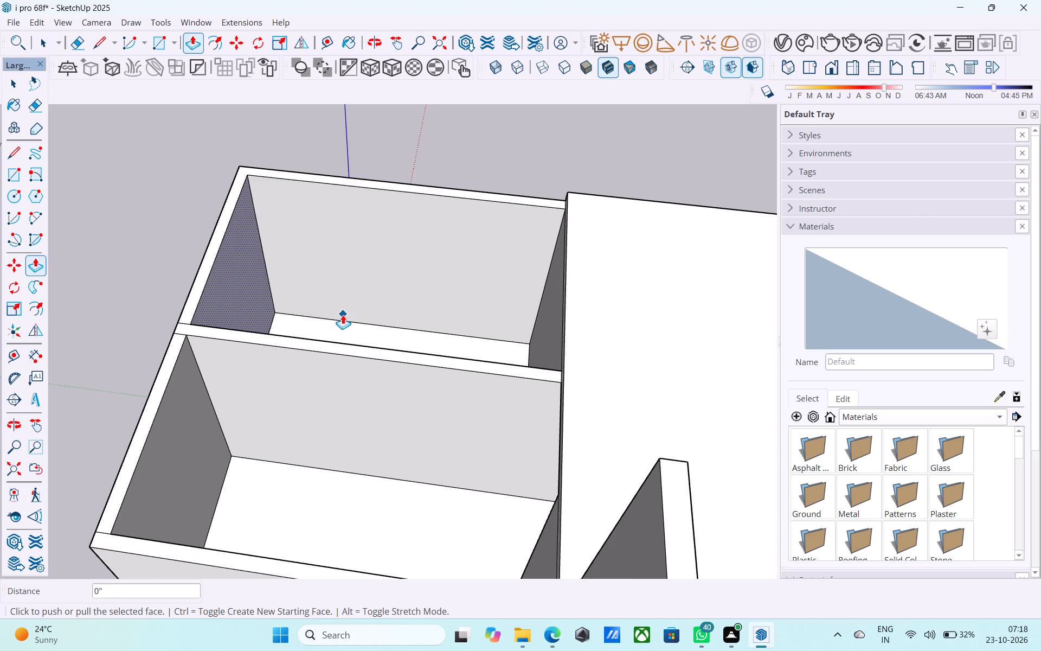
key("space")
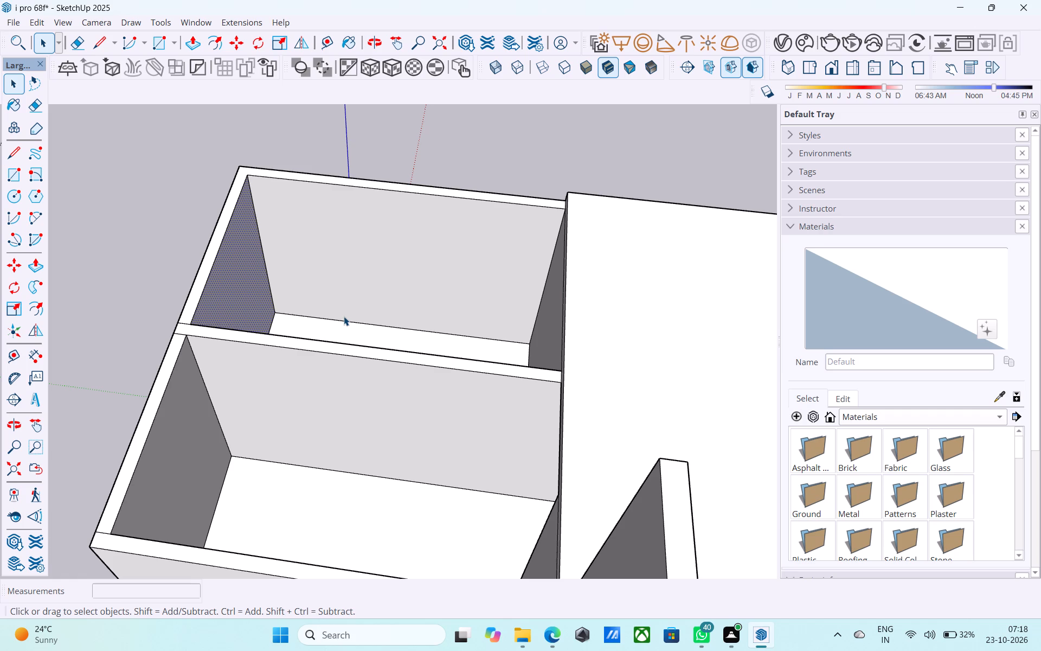
Examine the widened house from the front, including the ground-floor recess and its back wall.
scroll(320, 326, "down", 5)
scroll(317, 327, "up", 1)
scroll(317, 327, "down", 1)
middle_click_drag(316, 357, 553, 256)
scroll(515, 275, "down", 9)
middle_click_drag(448, 337, 317, 231)
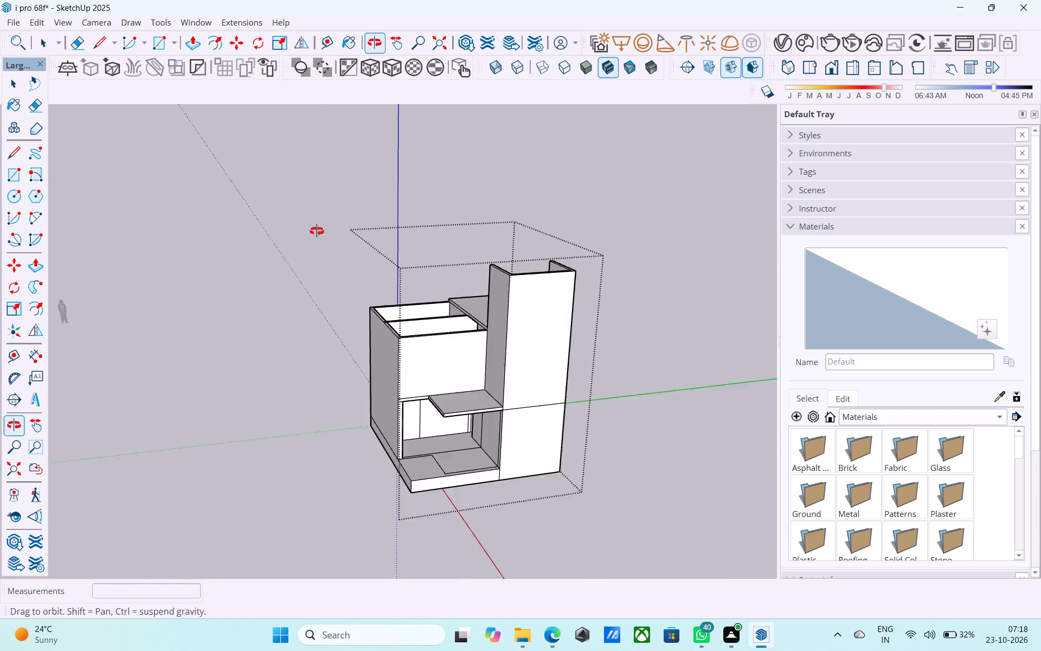
middle_click_drag(317, 231, 299, 220)
middle_click_drag(375, 381, 300, 299)
scroll(387, 354, "up", 12)
middle_click_drag(368, 369, 480, 399)
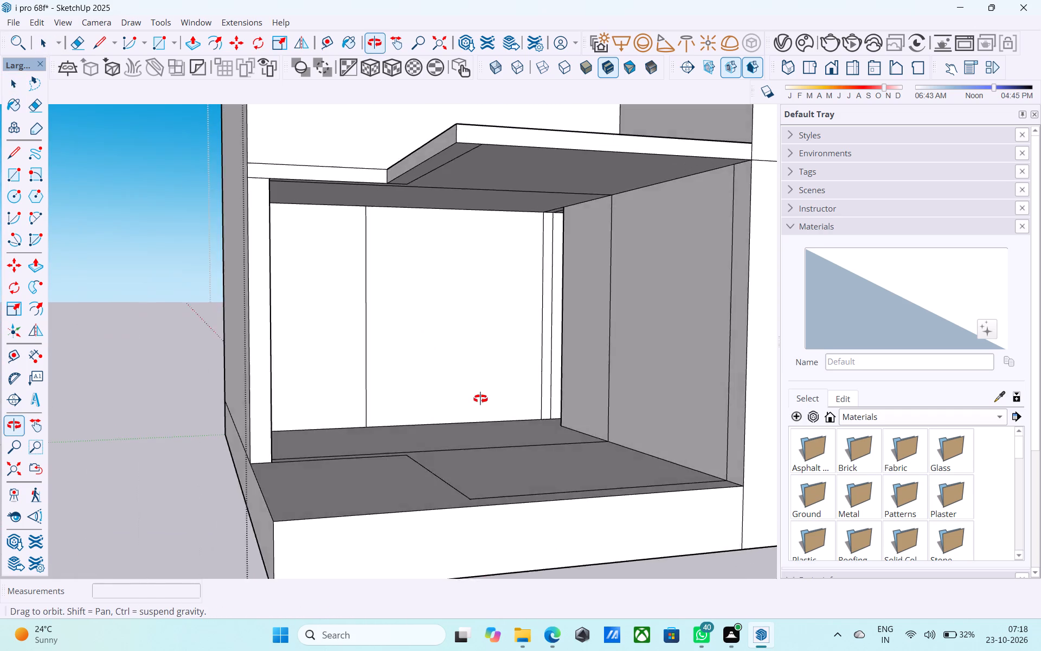
middle_click_drag(480, 399, 520, 453)
scroll(520, 453, "up", 3)
middle_click_drag(451, 422, 405, 411)
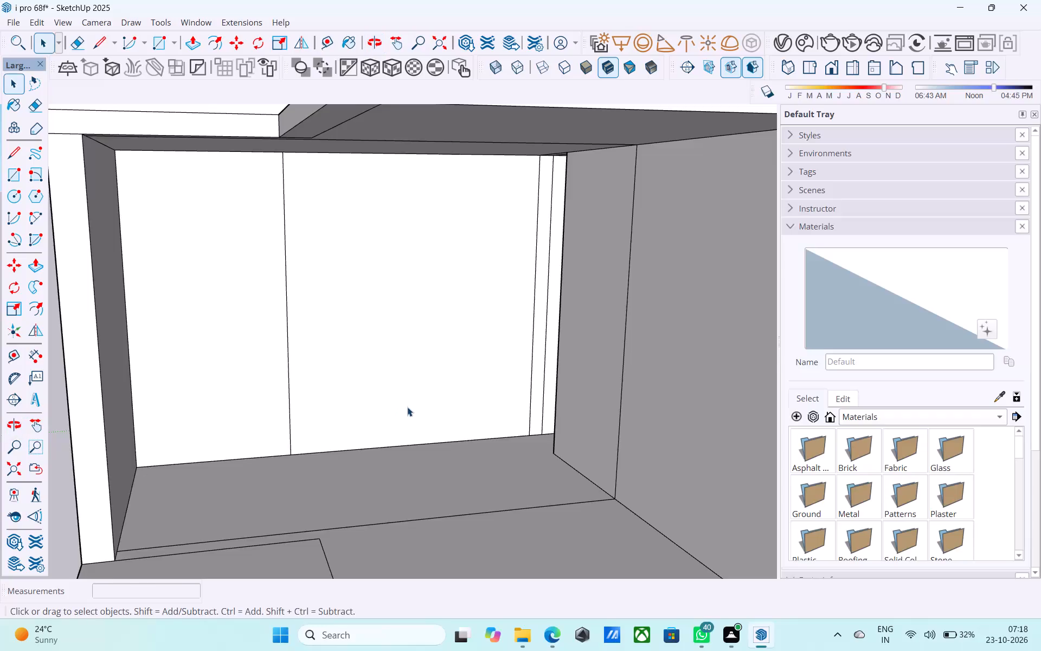
scroll(408, 403, "down", 6)
middle_click_drag(408, 403, 414, 389)
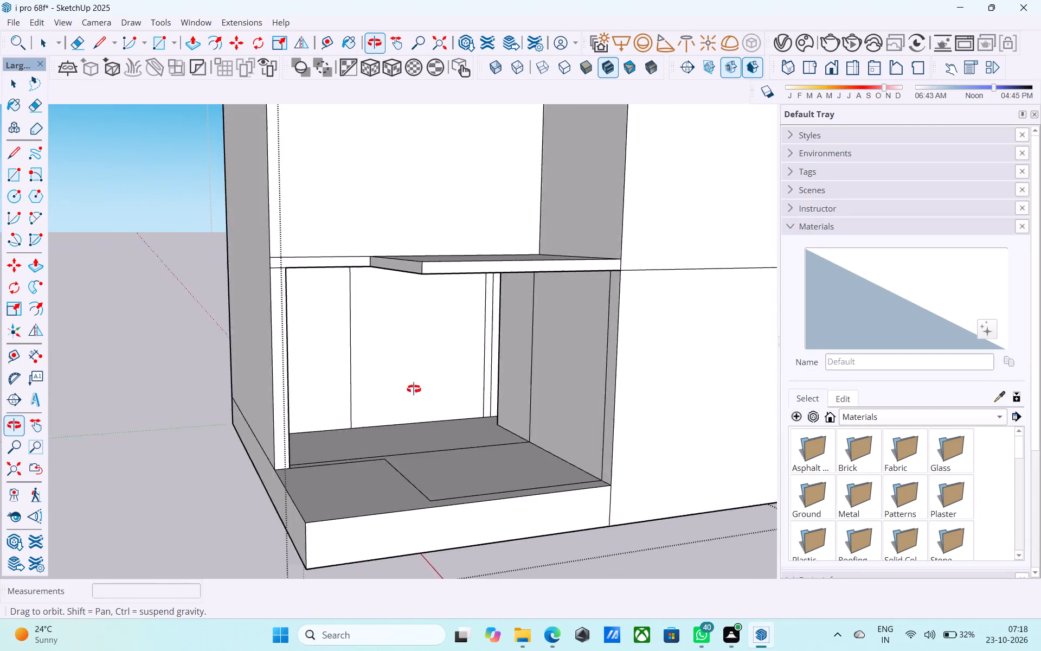
middle_click_drag(414, 389, 338, 347)
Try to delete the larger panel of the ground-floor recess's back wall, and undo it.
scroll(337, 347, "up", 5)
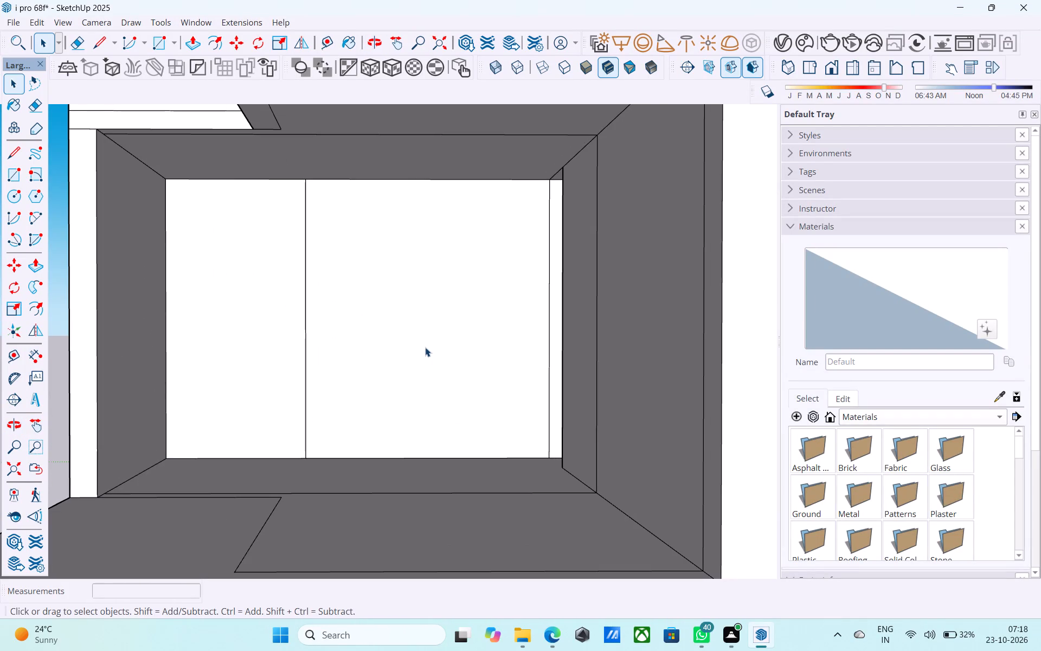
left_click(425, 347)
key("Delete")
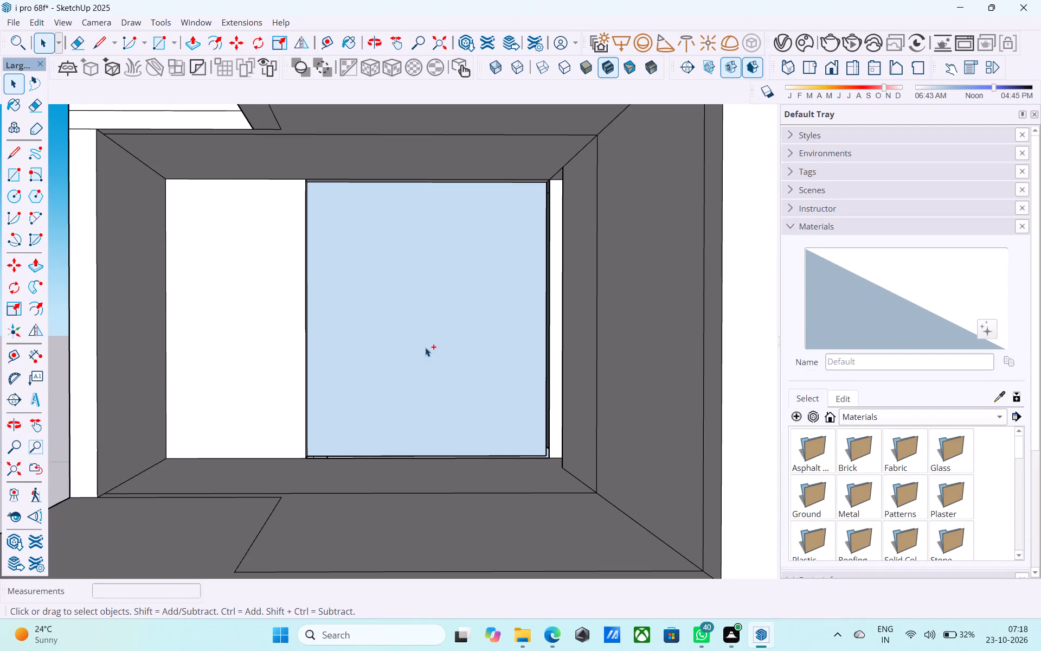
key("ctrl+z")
Push/Pull the larger panel of the recess's back wall 6" inward to open the room behind it.
left_click(425, 347)
key("p")
left_click(425, 347)
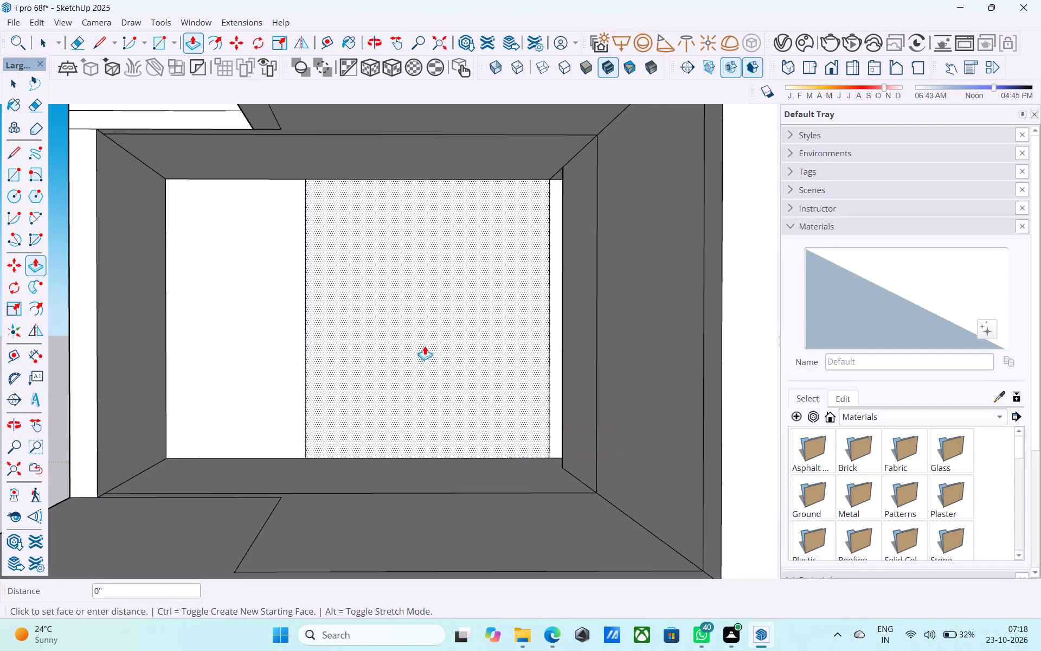
scroll(418, 322, "up", 4)
left_click(418, 321)
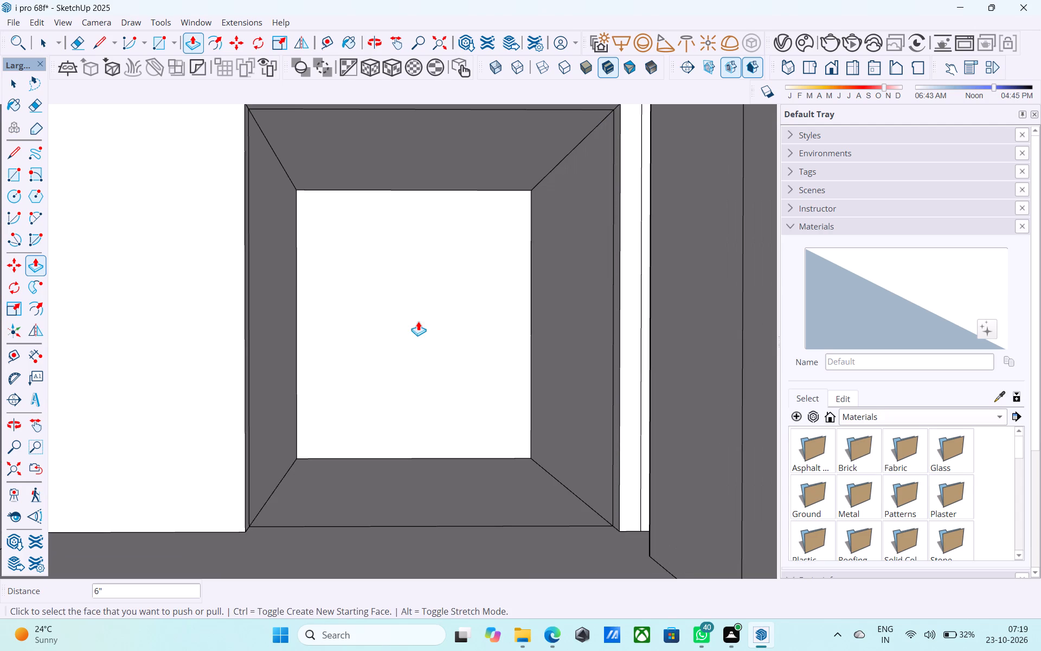
key("space")
middle_click(417, 322)
Push/Pull the inner side face of the ground-floor room behind the recess 5' outward to widen that room.
left_click(292, 354)
middle_click_drag(227, 378, 204, 381)
scroll(204, 382, "up", 4)
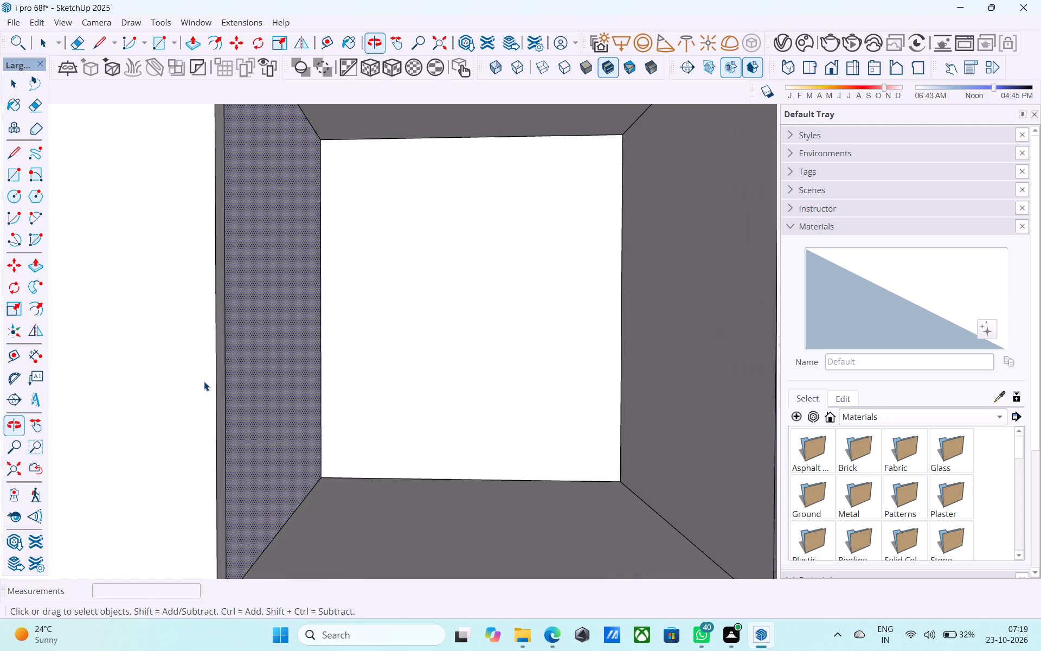
scroll(210, 384, "up", 2)
key("e")
left_click(228, 384)
key("space")
left_click(227, 384)
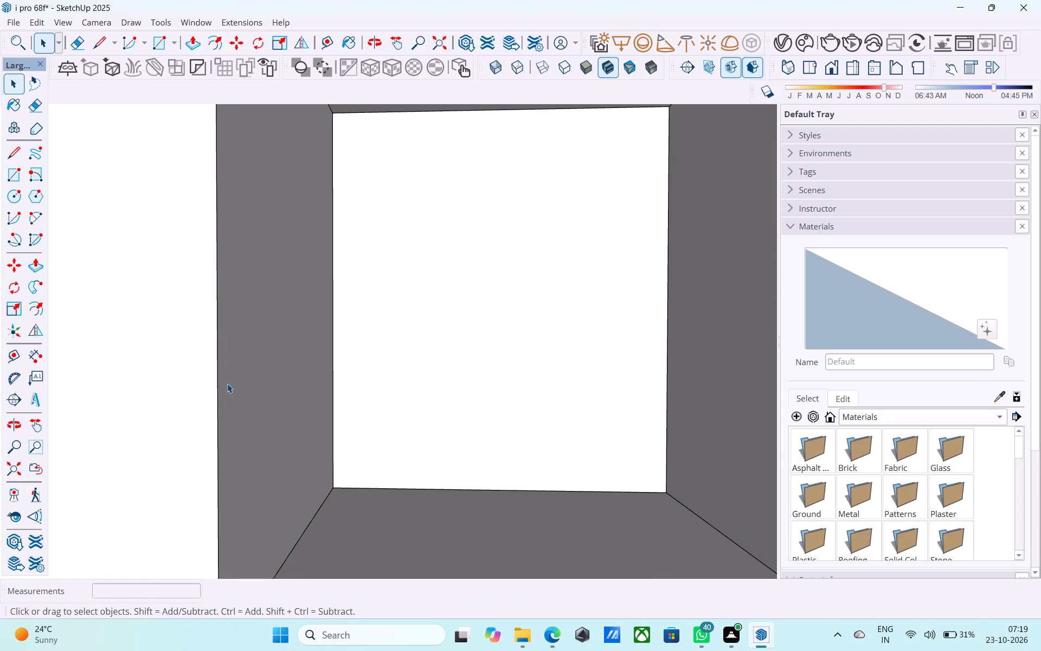
key("p")
left_click(293, 389)
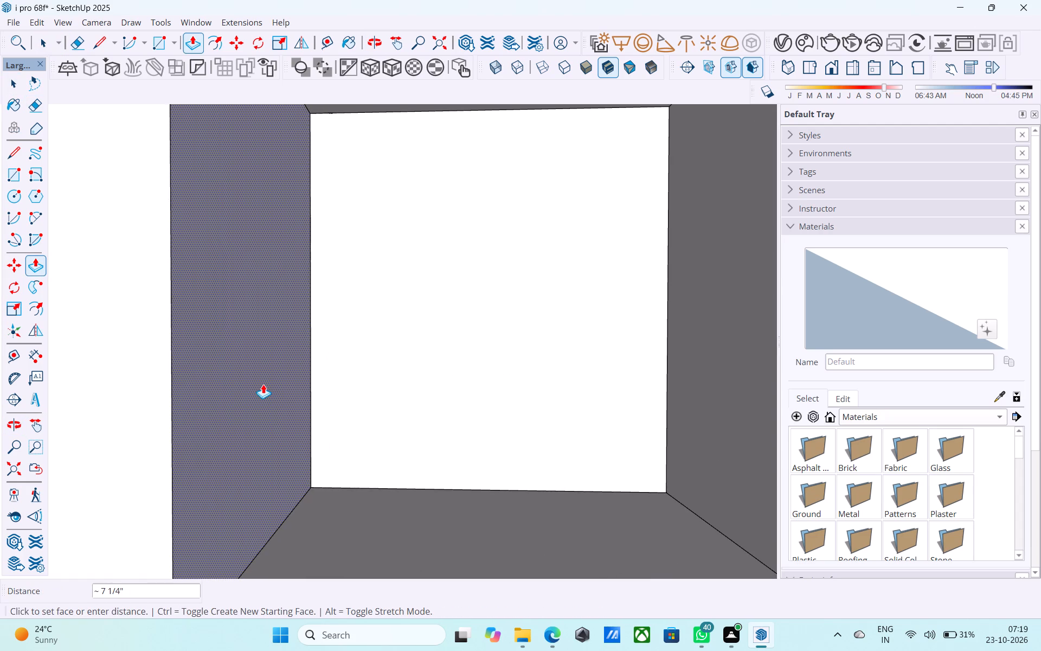
type("5'")
key("Return")
key("space")
Examine the opened ground-floor recess and the overall house from the front.
scroll(330, 417, "down", 1)
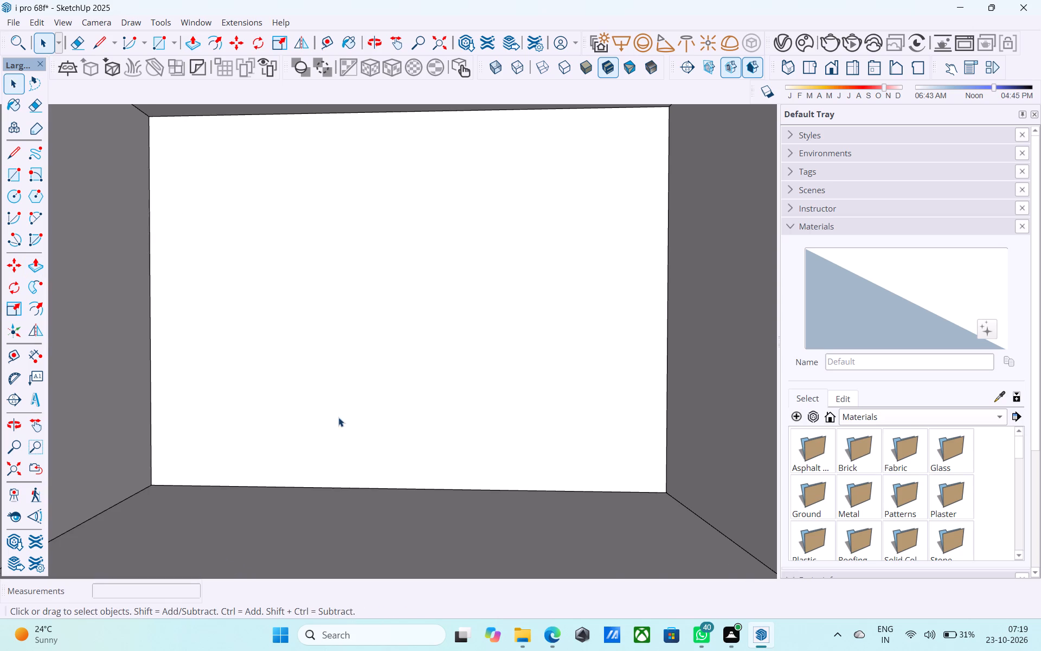
middle_click(385, 405)
scroll(385, 402, "down", 10)
middle_click_drag(387, 401, 535, 443)
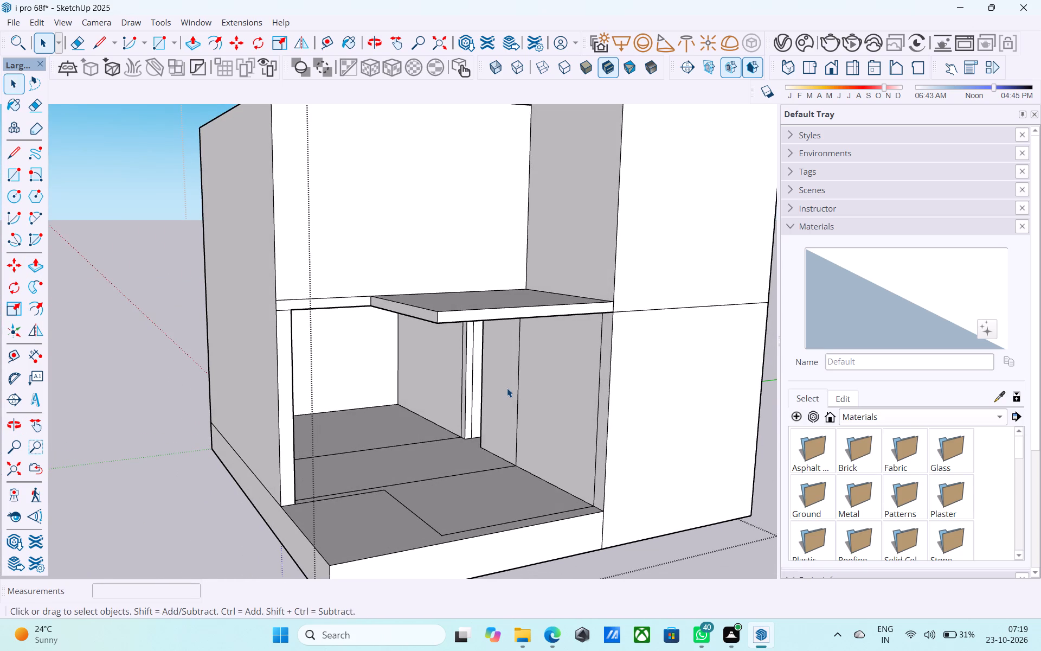
scroll(506, 387, "down", 2)
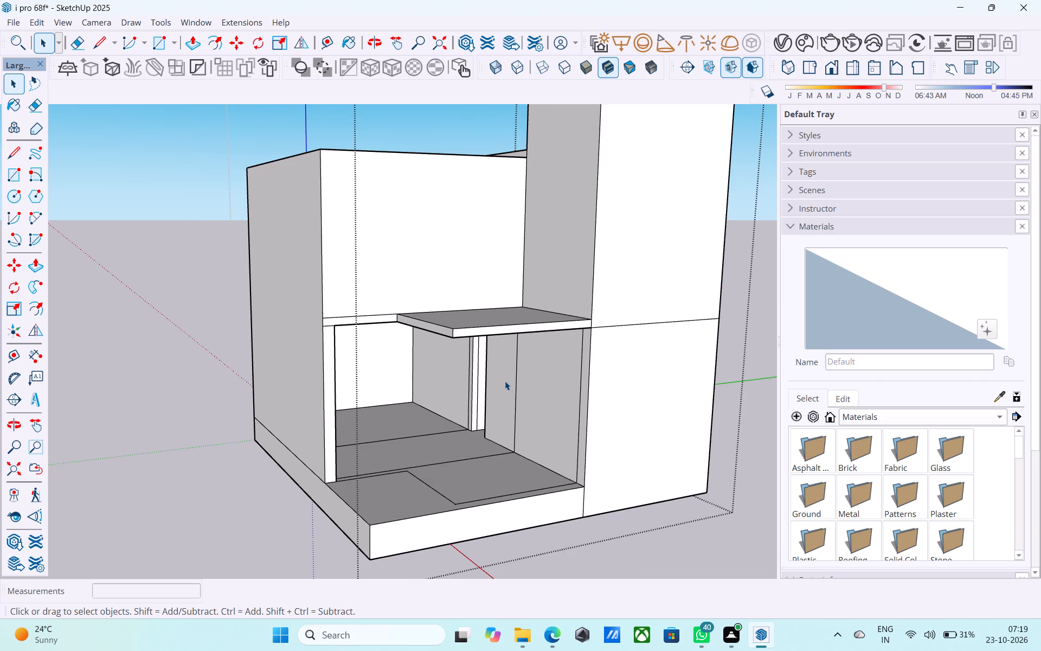
middle_click_drag(504, 379, 489, 369)
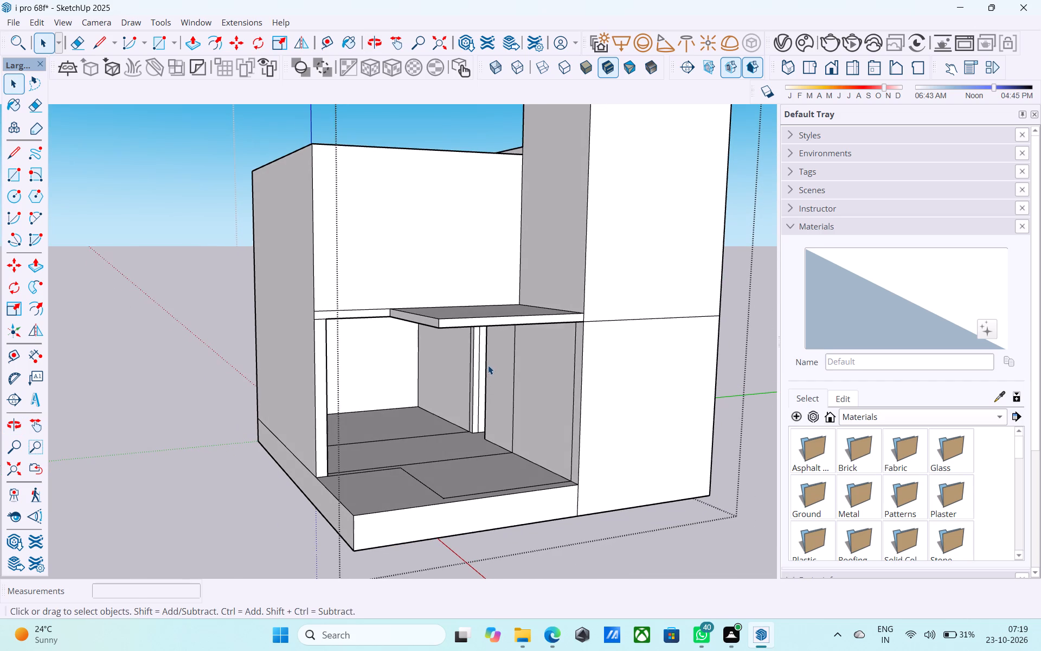
middle_click_drag(488, 365, 479, 365)
scroll(479, 365, "down", 1)
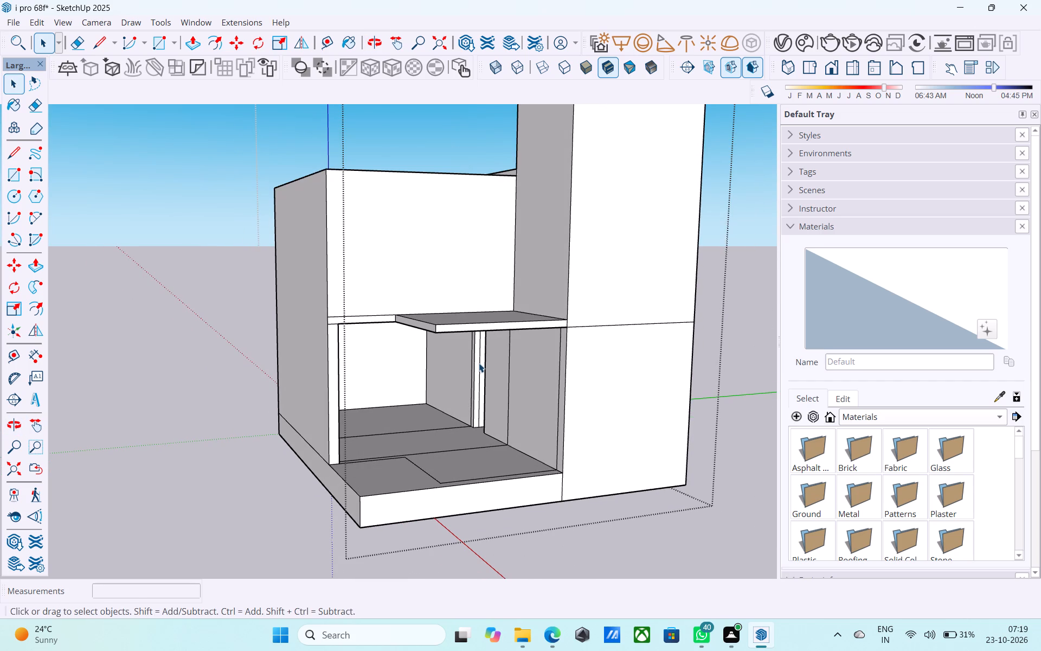
scroll(479, 361, "down", 6)
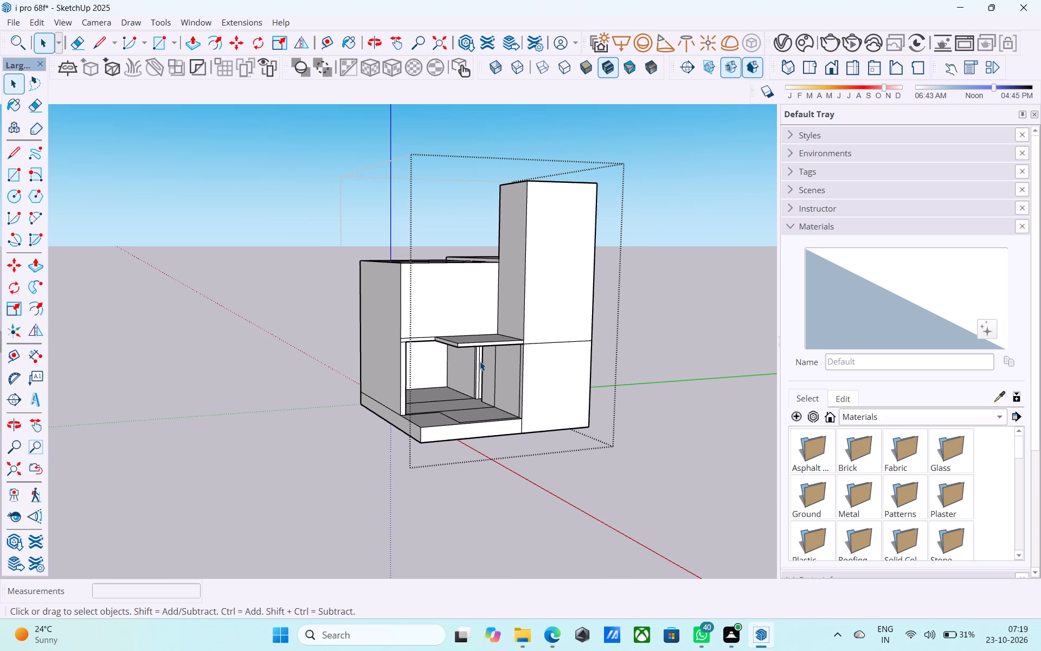
scroll(481, 360, "down", 3)
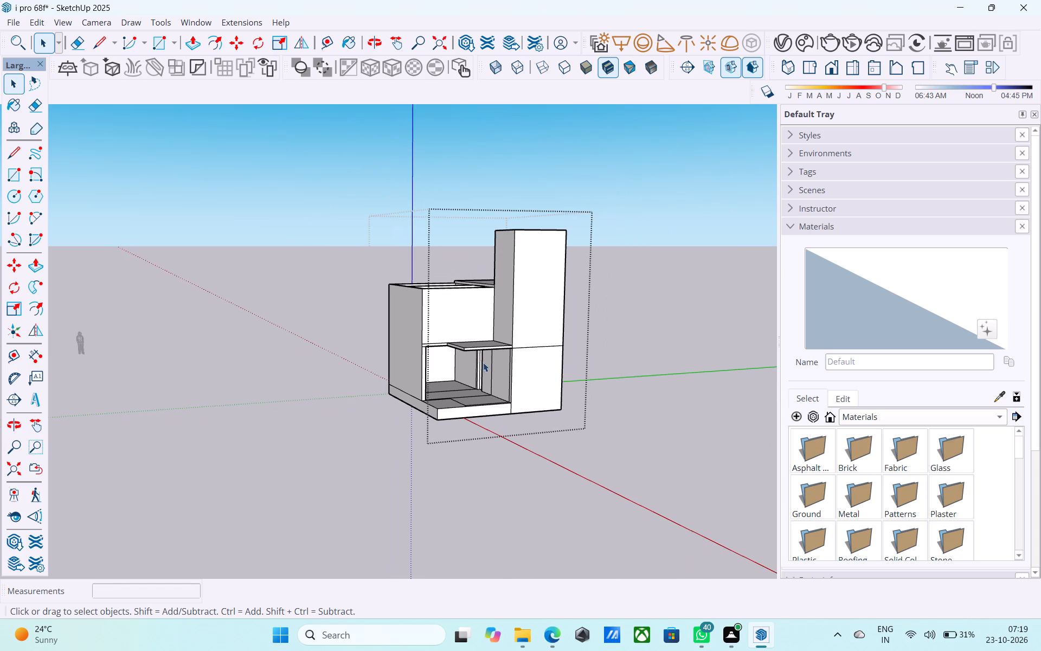
scroll(481, 372, "down", 5)
Push/Pull the end face of the projecting slab above the recess 5' sideways to meet the house's outer side wall line.
middle_click_drag(481, 380, 495, 319)
scroll(495, 320, "up", 8)
middle_click_drag(493, 333, 456, 514)
middle_click_drag(413, 467, 532, 445)
scroll(532, 378, "up", 9)
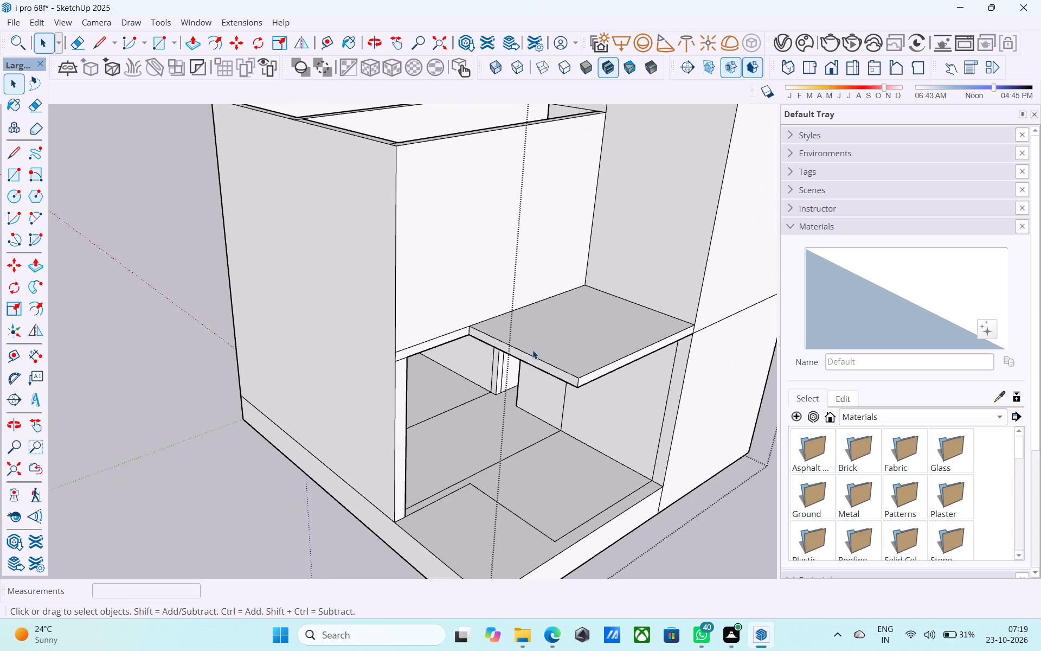
scroll(532, 350, "up", 2)
left_click(533, 360)
left_click(534, 362)
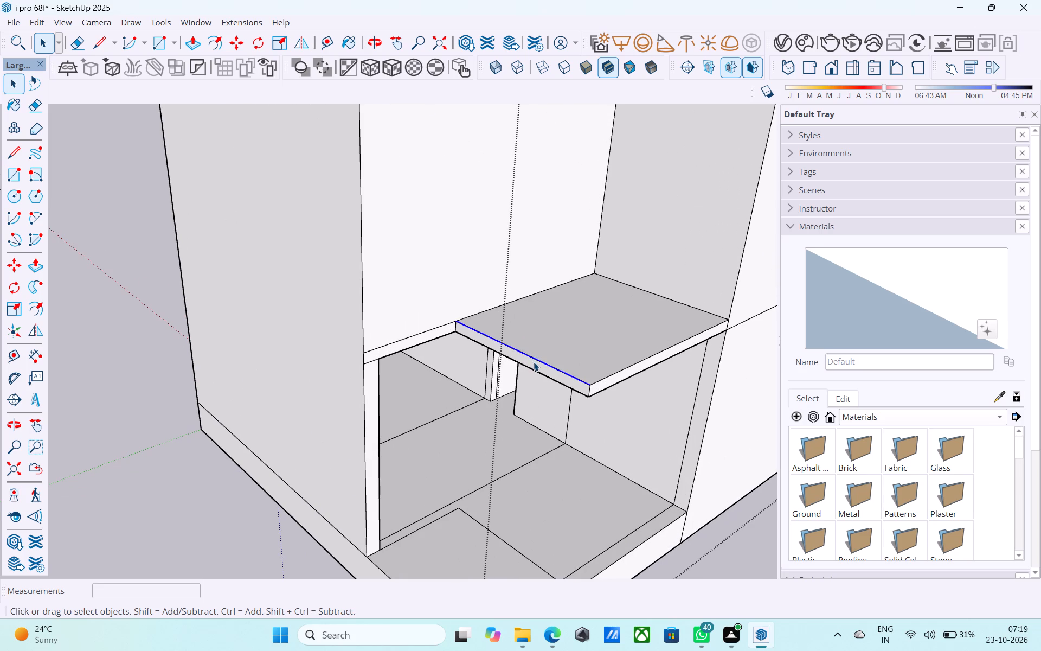
key("p")
left_click(534, 362)
left_click(349, 264)
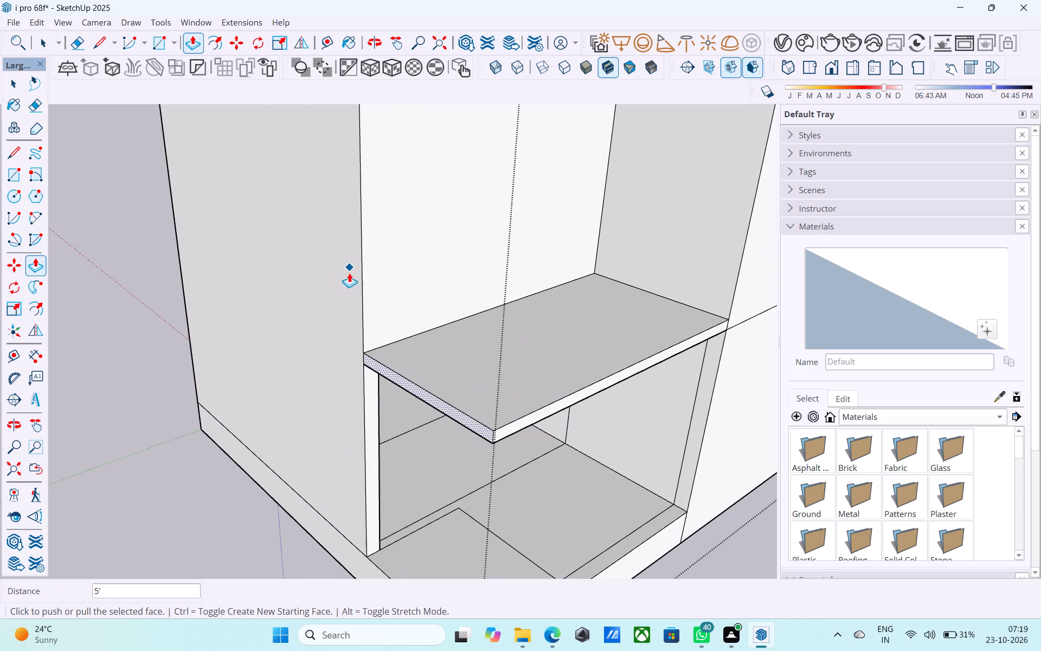
Erase the leftover outline edges on the floor in front of the ground-floor recess.
scroll(357, 299, "down", 5)
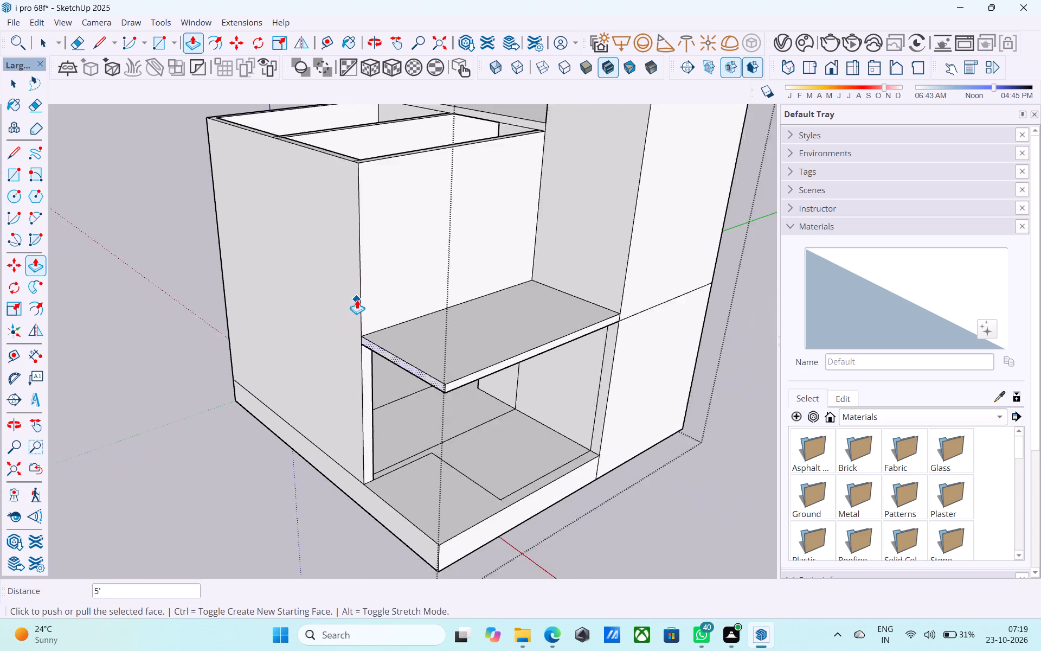
scroll(265, 350, "down", 5)
middle_click_drag(464, 447, 333, 479)
scroll(358, 415, "up", 5)
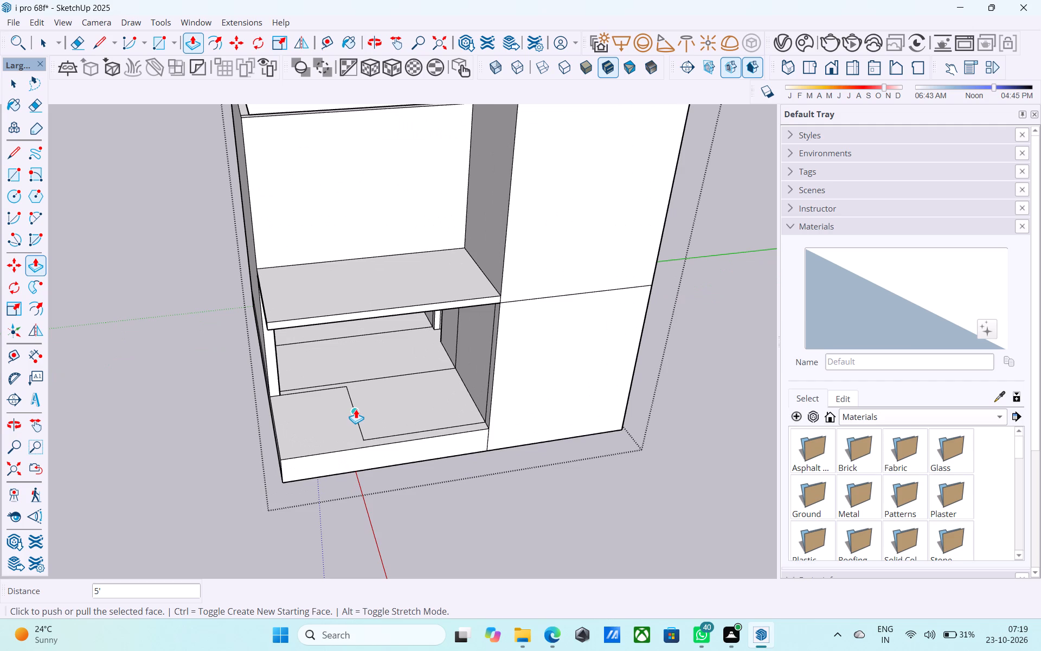
key("e")
left_click_drag(357, 406, 351, 405)
scroll(350, 405, "up", 7)
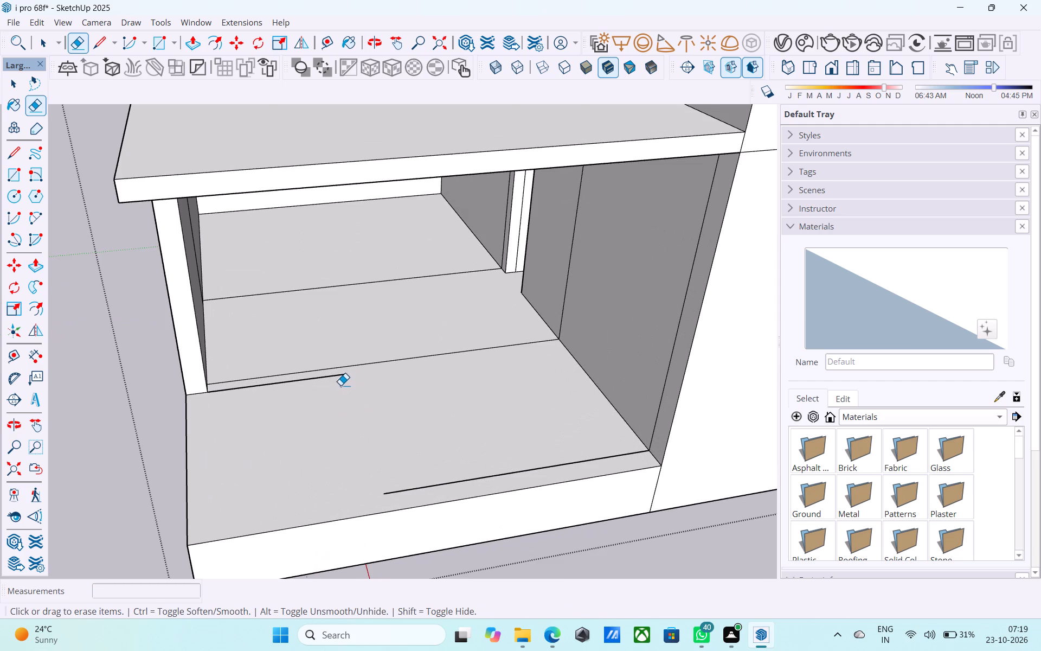
left_click_drag(340, 384, 333, 374)
left_click(407, 490)
key("space")
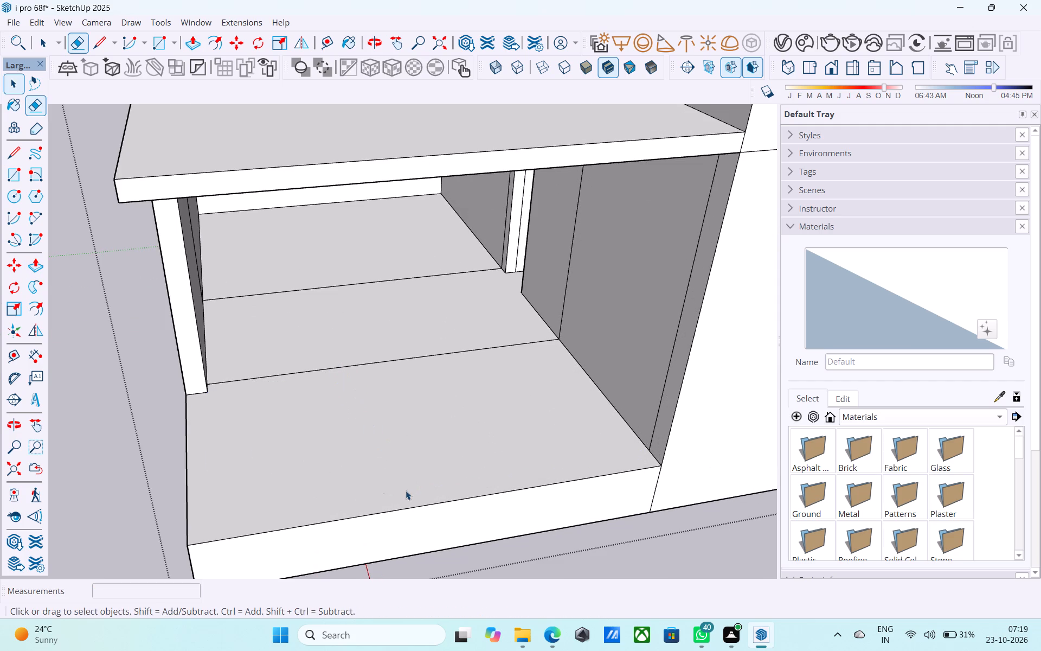
Push/Pull the narrow end face of the wall stub inside the recess 13' 9" across to the outer side wall.
scroll(404, 486, "down", 5)
middle_click_drag(404, 486, 419, 403)
middle_click_drag(496, 402, 639, 373)
scroll(640, 373, "down", 3)
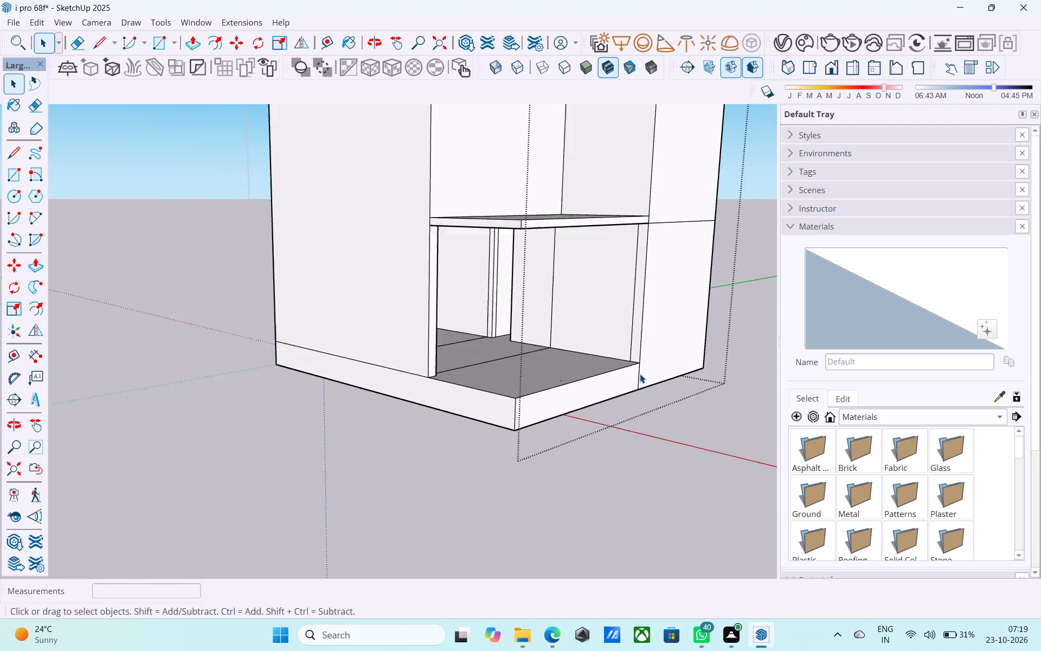
scroll(640, 374, "down", 1)
middle_click_drag(632, 378, 349, 401)
scroll(342, 338, "up", 6)
middle_click_drag(343, 337, 433, 314)
scroll(302, 314, "down", 4)
middle_click_drag(525, 316, 600, 319)
scroll(600, 314, "up", 8)
left_click(587, 288)
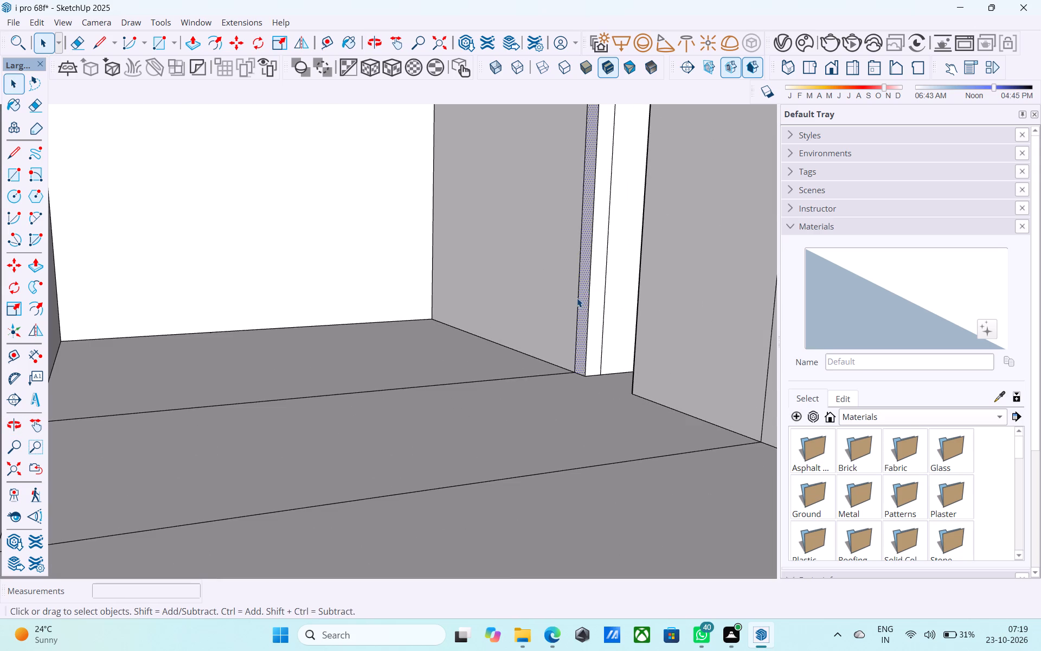
key("p")
left_click(577, 298)
scroll(524, 298, "down", 9)
middle_click_drag(511, 295, 350, 292)
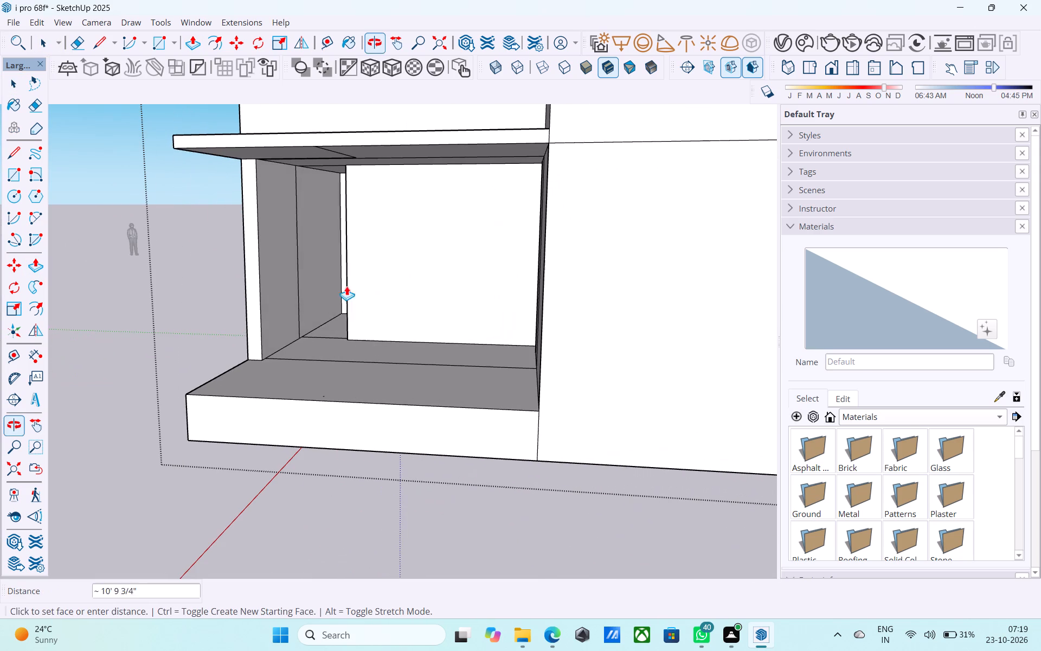
left_click(290, 227)
middle_click_drag(314, 240, 461, 266)
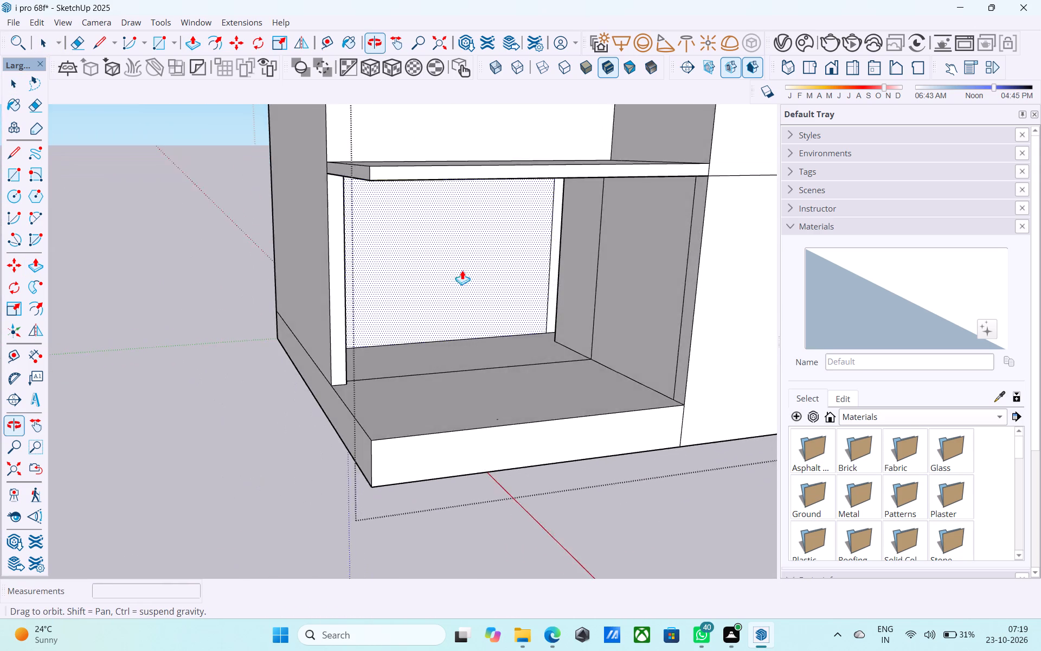
Copy the vertical edge at the front end of the recess's outer side wall back to the floor line corner.
scroll(428, 277, "down", 5)
middle_click_drag(439, 278, 246, 310)
scroll(337, 315, "up", 9)
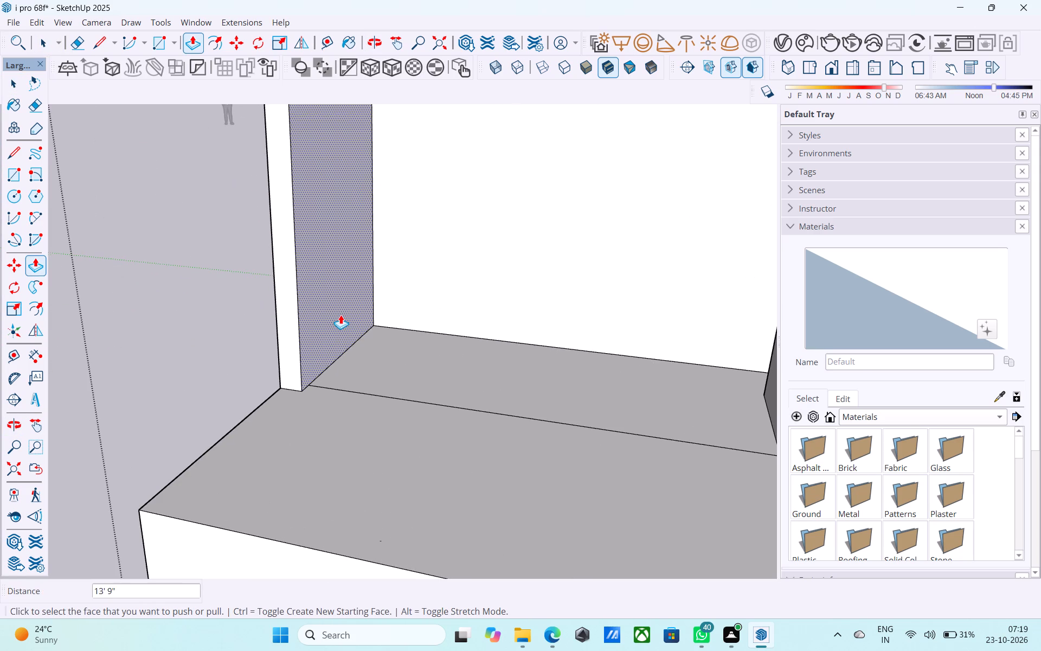
key("space")
middle_click_drag(340, 314, 327, 316)
scroll(297, 337, "up", 4)
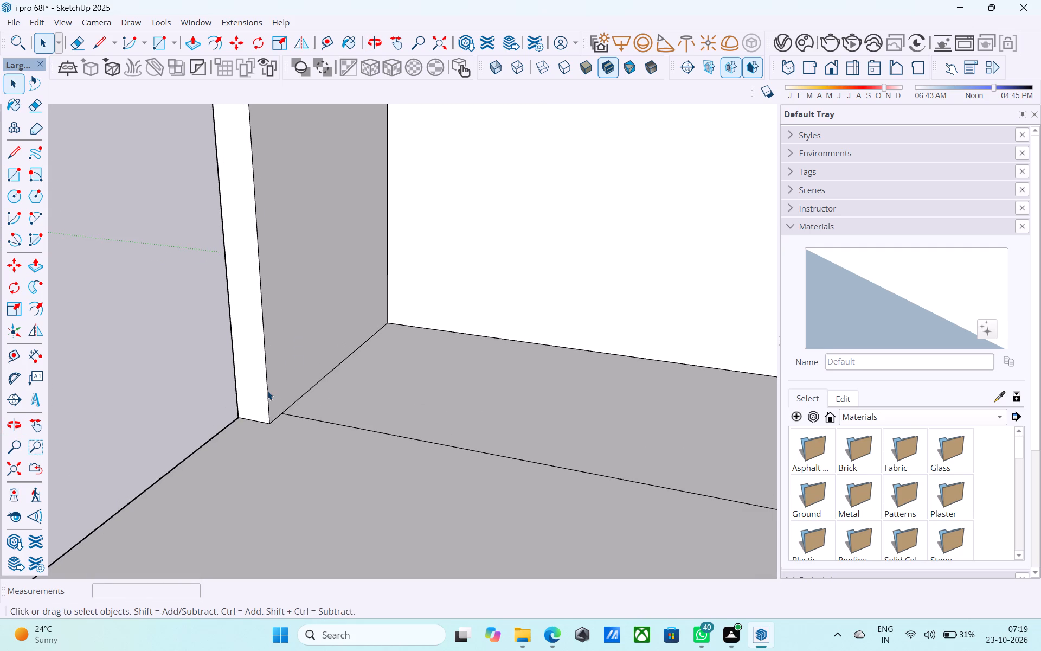
left_click(267, 390)
key("m")
left_click(275, 424)
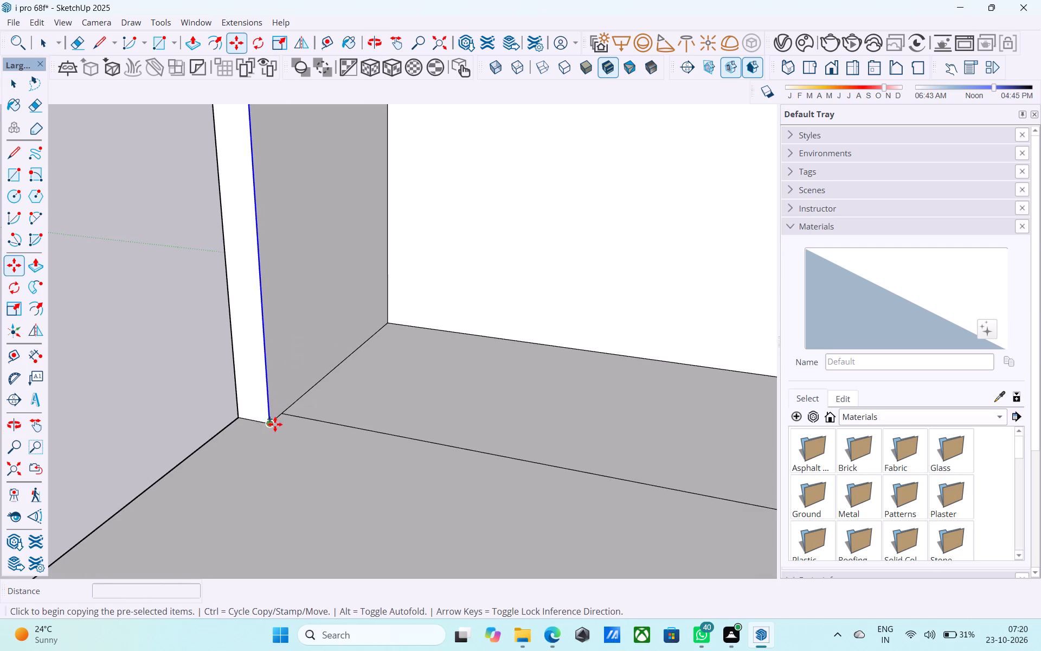
left_click(282, 414)
Push/Pull the resulting narrow strip across the recess to the tower-side wall, forming a front wall.
key("space")
left_click(279, 399)
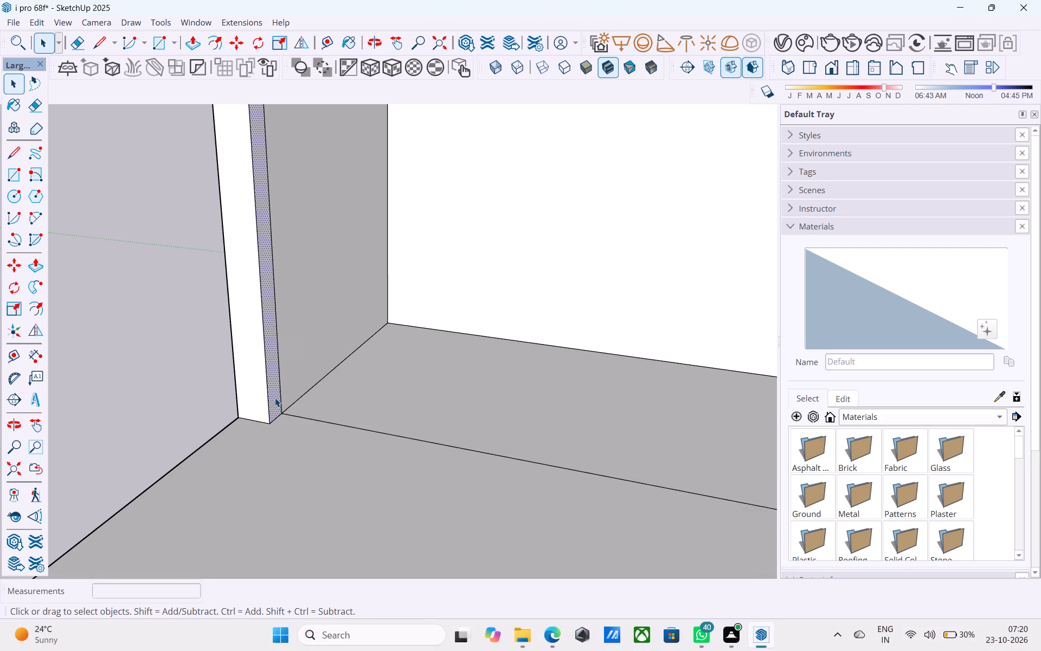
key("p")
left_click(275, 397)
scroll(325, 398, "down", 4)
middle_click_drag(341, 398, 576, 404)
scroll(209, 385, "down", 3)
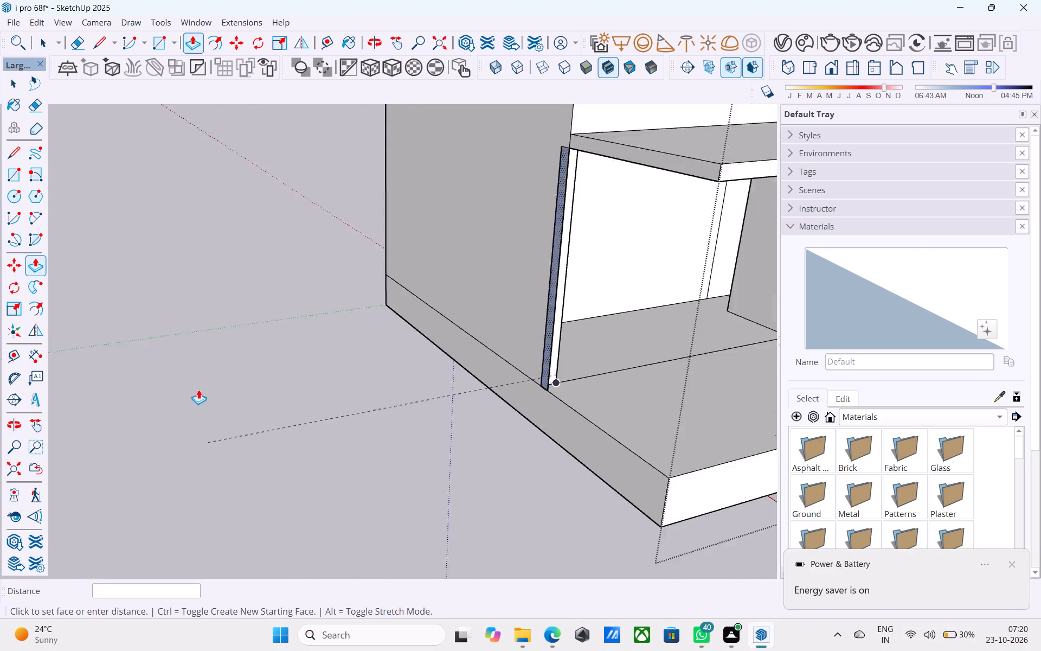
scroll(198, 390, "down", 7)
left_click_drag(618, 293, 627, 293)
key("space")
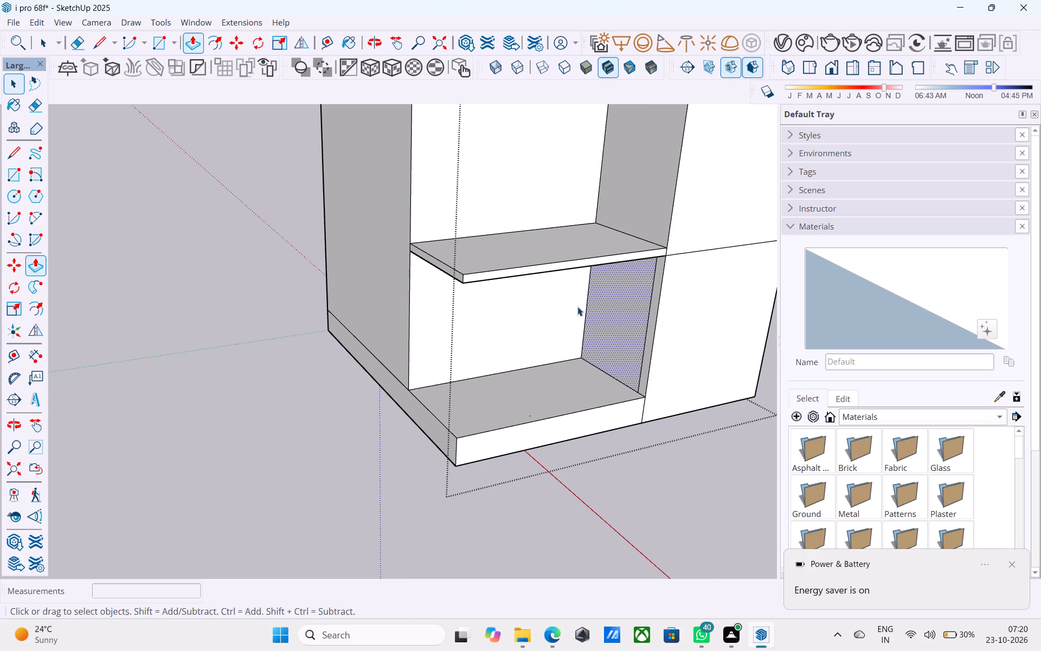
Save the model.
scroll(481, 333, "down", 5)
middle_click_drag(464, 343, 633, 314)
key("ctrl+s")
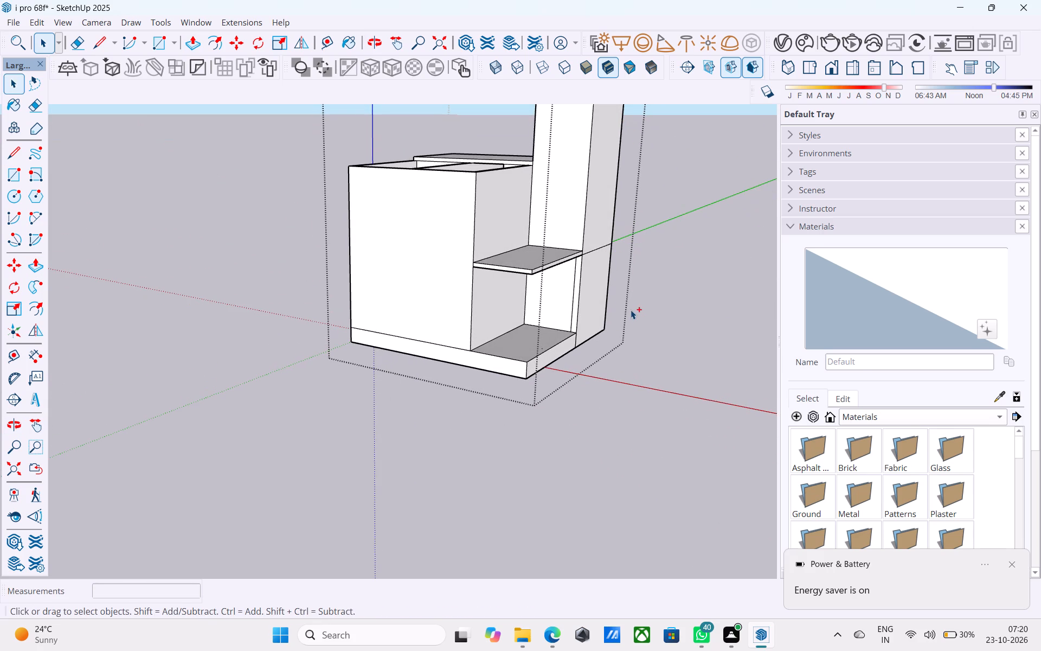
Push/Pull the side face of the rear roof slab 14' 6" over the open upper rooms to the outer side wall.
scroll(628, 296, "up", 1)
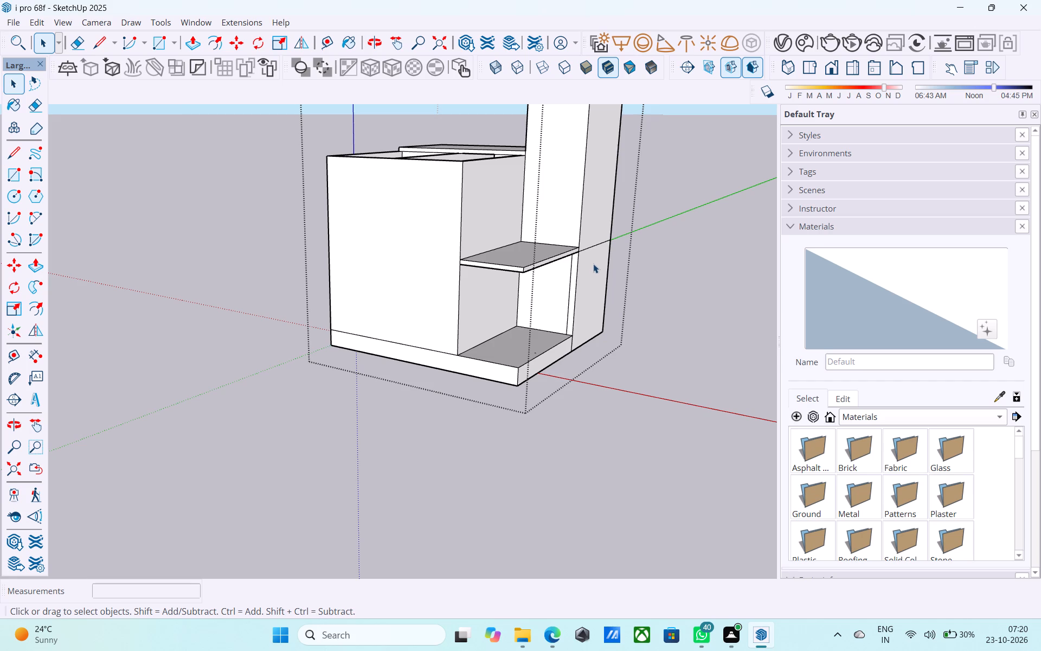
scroll(593, 264, "down", 5)
middle_click_drag(593, 262, 333, 352)
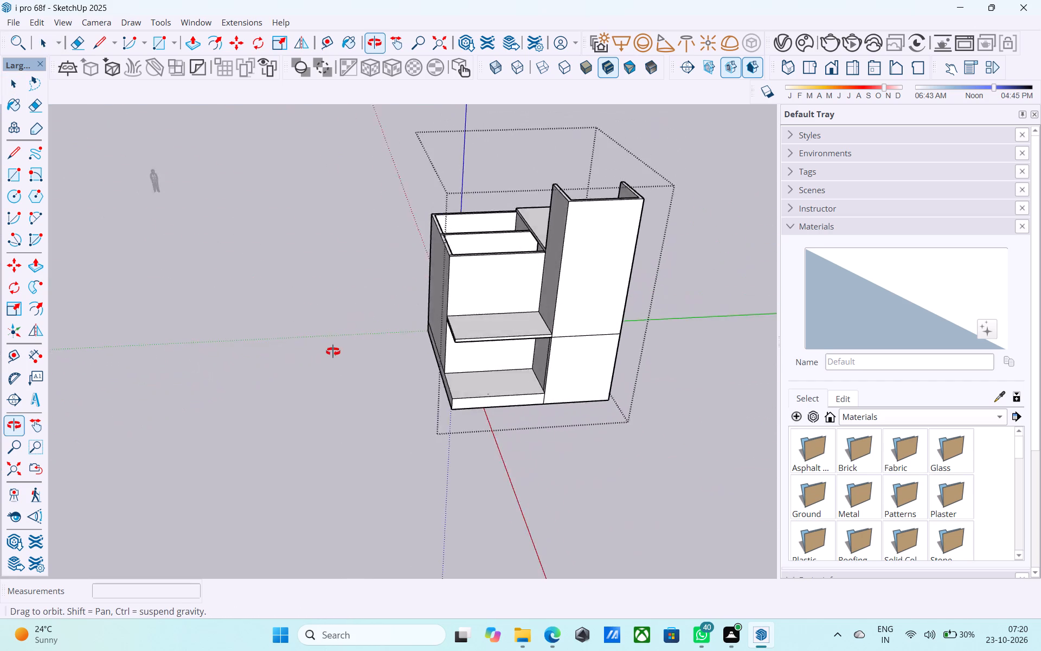
middle_click_drag(333, 352, 490, 356)
scroll(550, 265, "up", 4)
scroll(569, 216, "up", 8)
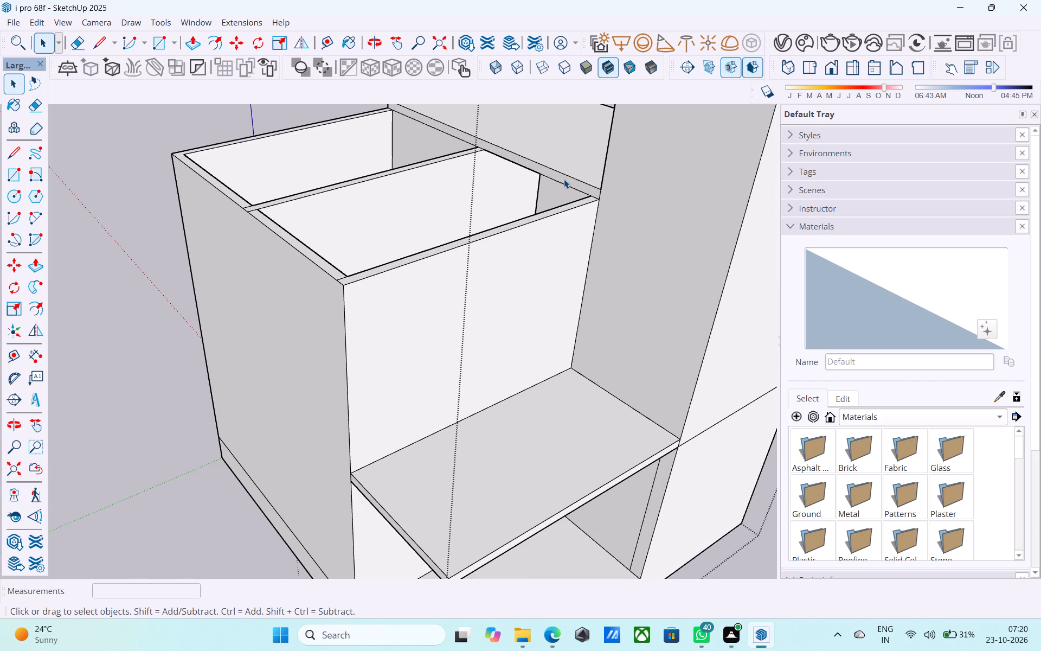
left_click(564, 179)
key("p")
left_click(564, 179)
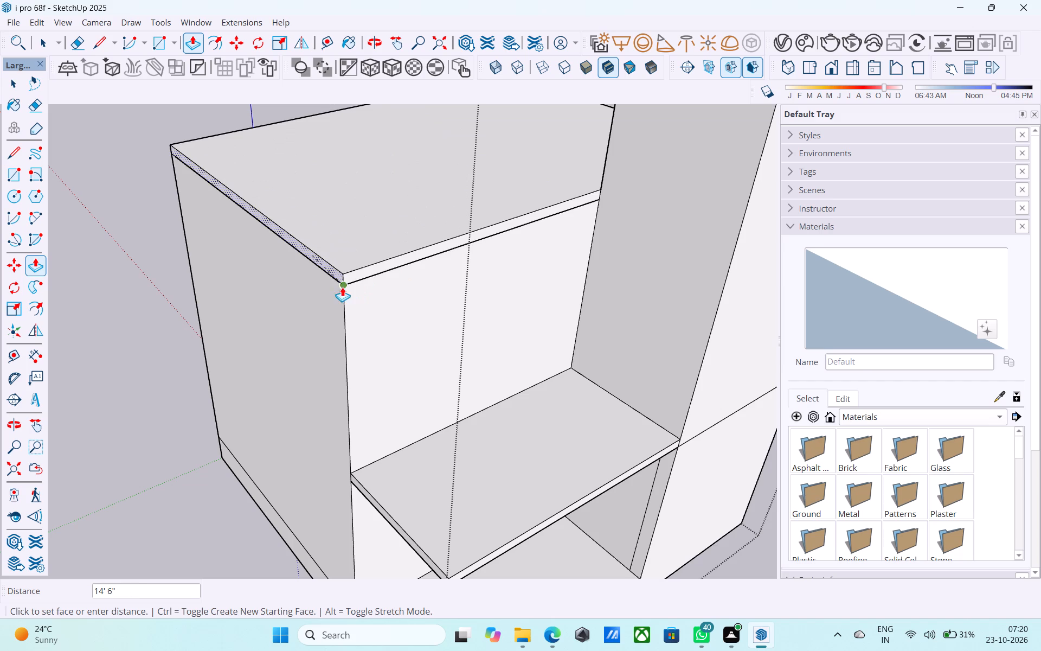
left_click(337, 282)
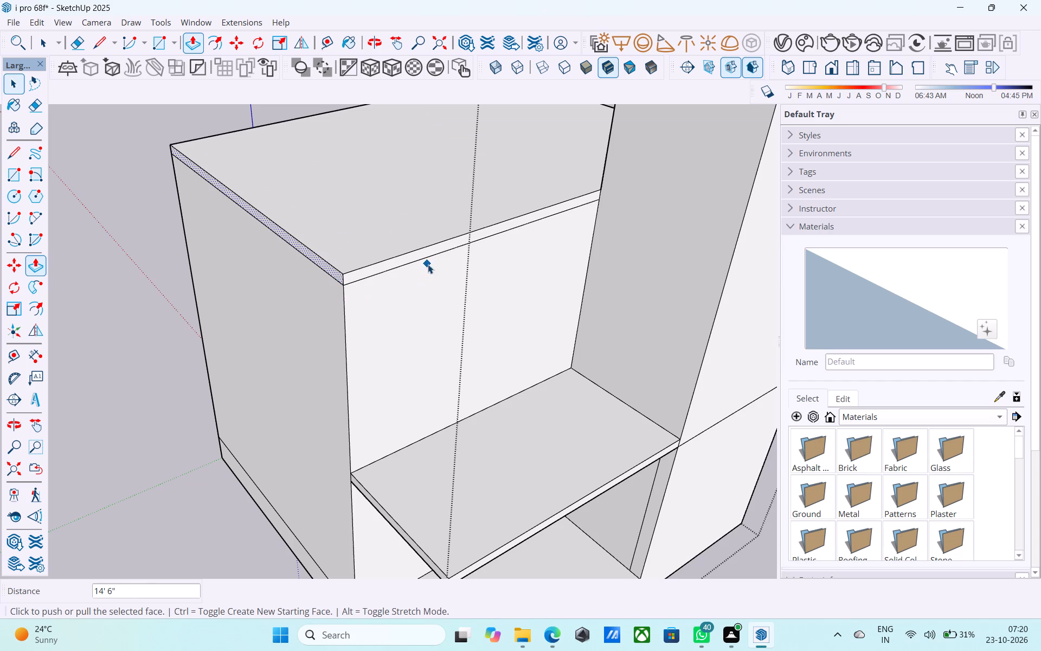
Push/Pull the front edge face of the roof slab 7' 3" forward, in line with the projecting floor slab.
key("space")
left_click(417, 252)
left_click(421, 254)
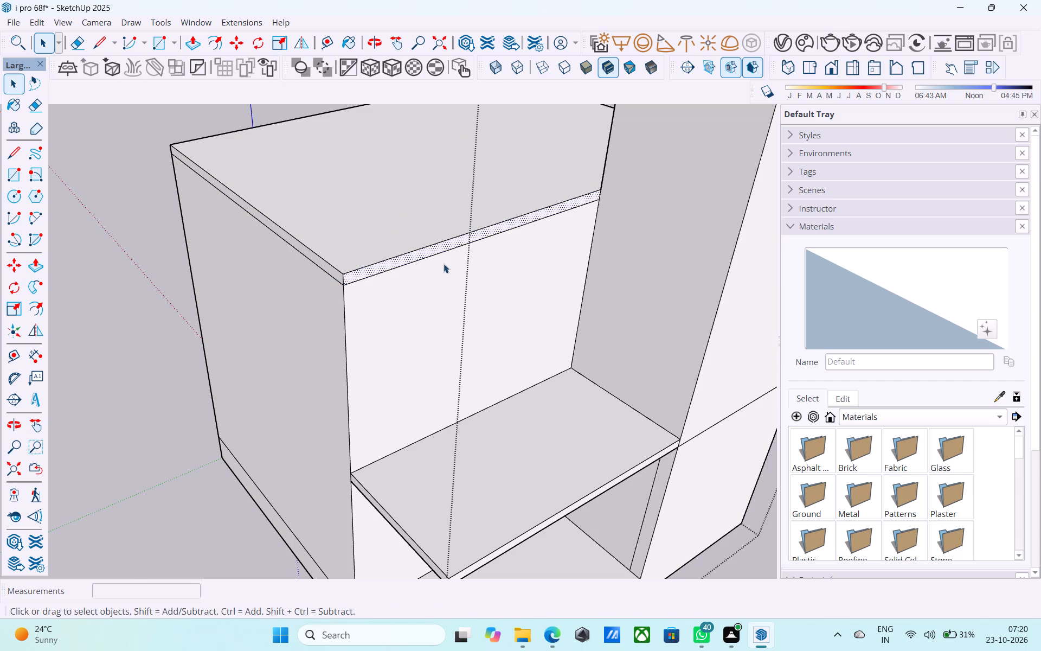
key("p")
left_click(434, 245)
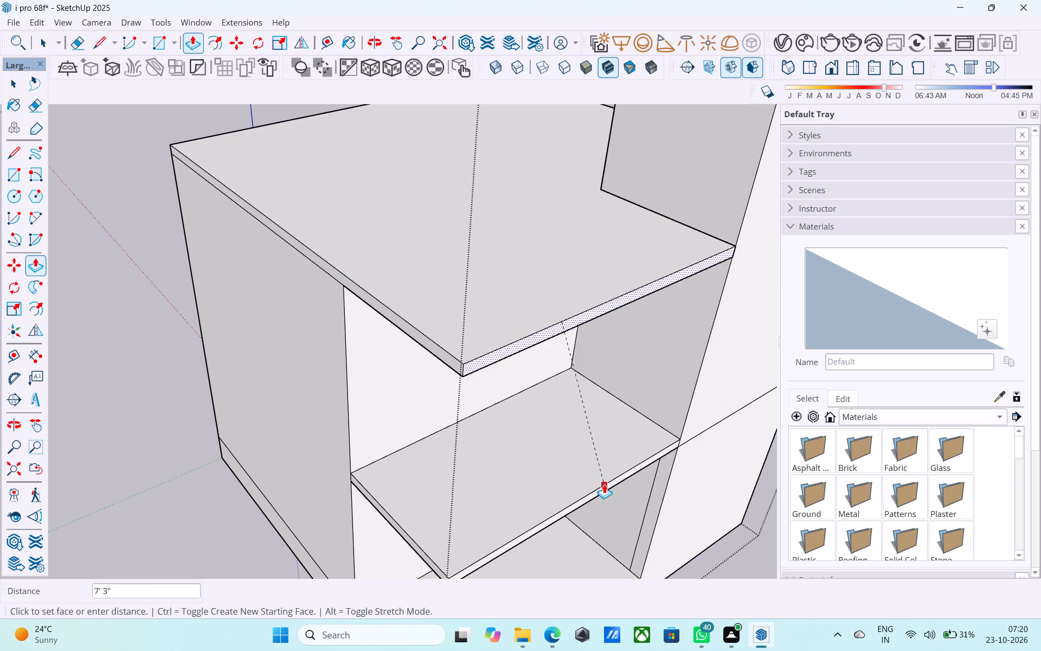
left_click(604, 484)
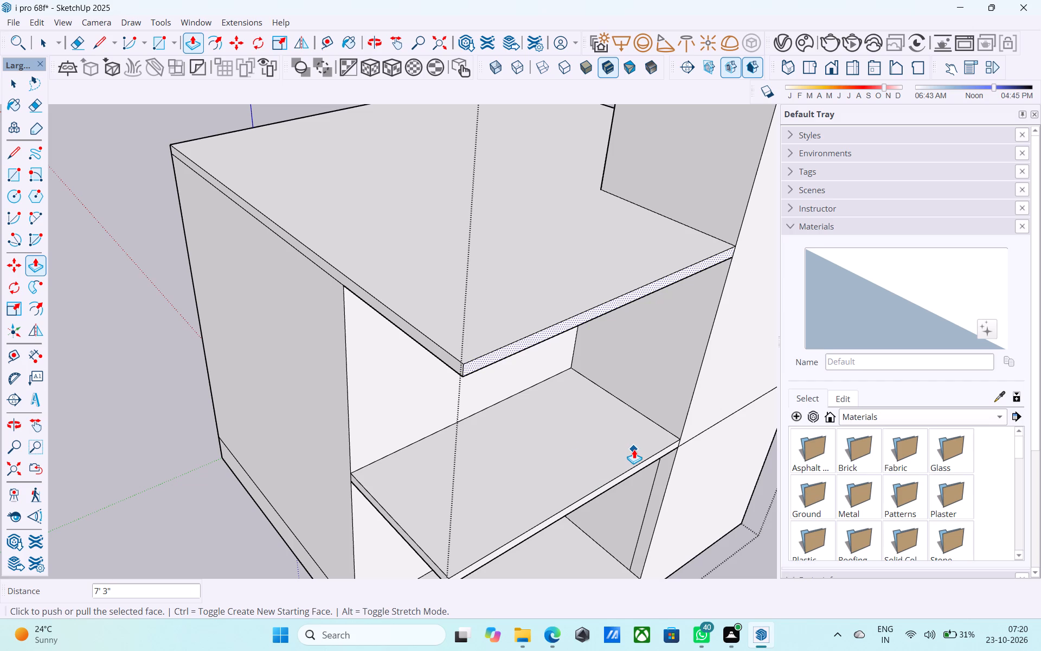
Erase the horizontal floor-level line across the tower's front face, including the short leftover at its inner end.
scroll(635, 451, "down", 5)
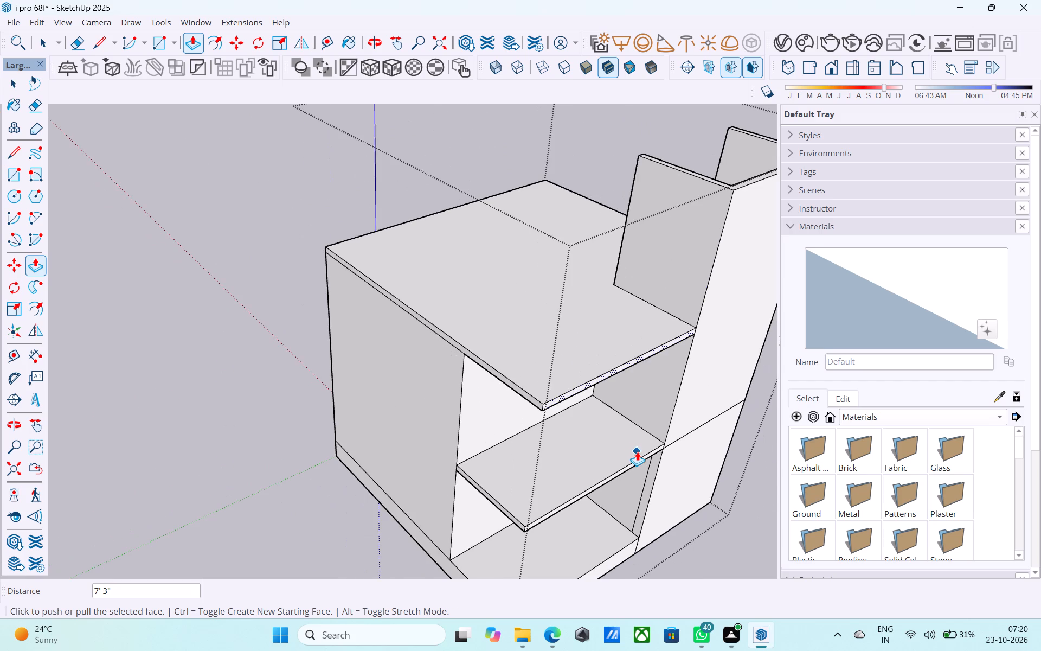
middle_click_drag(637, 450, 663, 402)
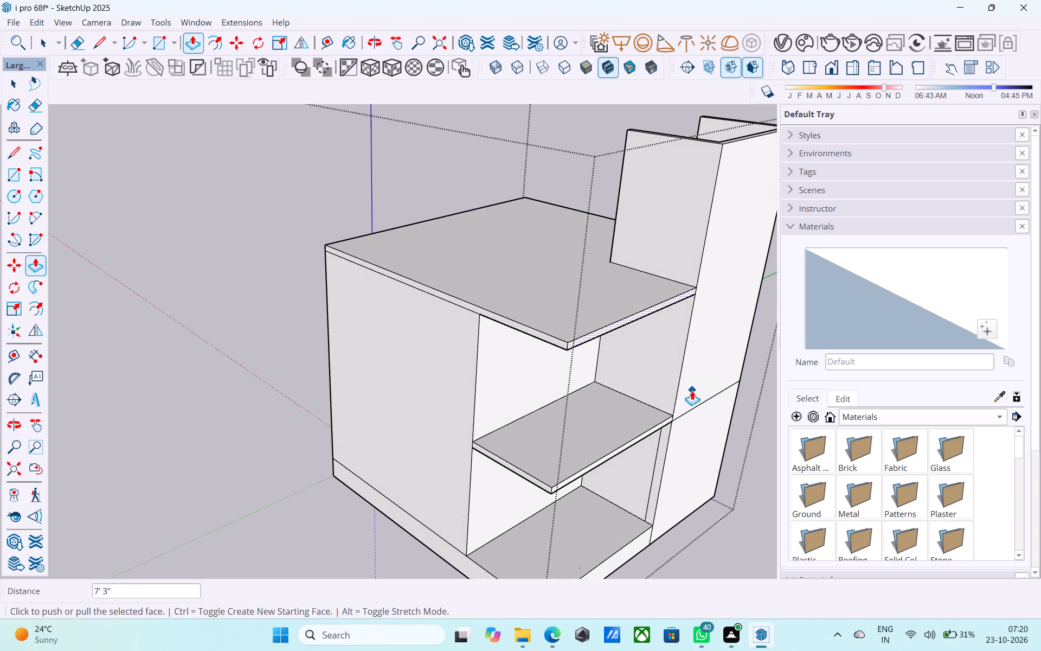
scroll(692, 390, "down", 7)
middle_click_drag(688, 408, 532, 360)
middle_click_drag(553, 450, 497, 412)
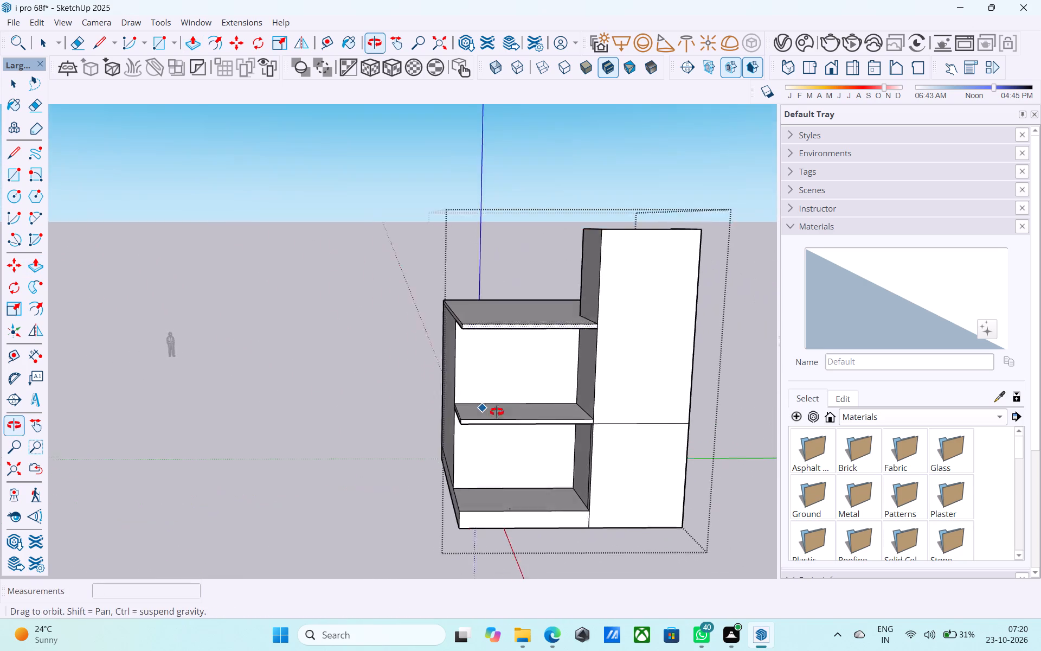
middle_click_drag(497, 412, 494, 410)
middle_click_drag(529, 436, 503, 375)
scroll(504, 378, "down", 5)
middle_click_drag(504, 380, 498, 410)
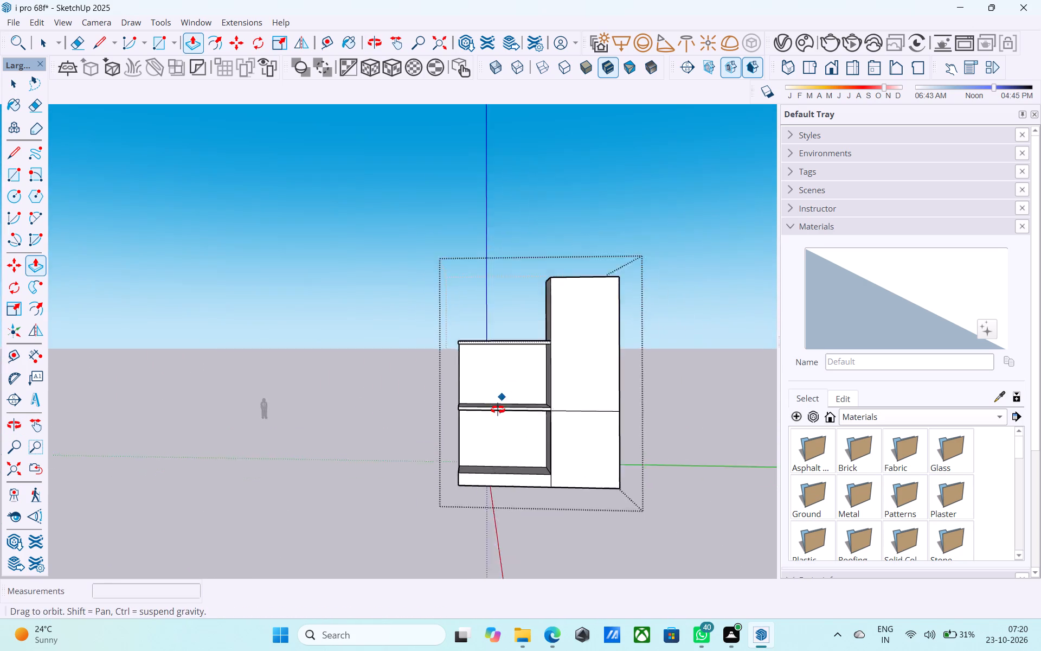
middle_click_drag(498, 410, 493, 416)
scroll(583, 461, "up", 5)
key("e")
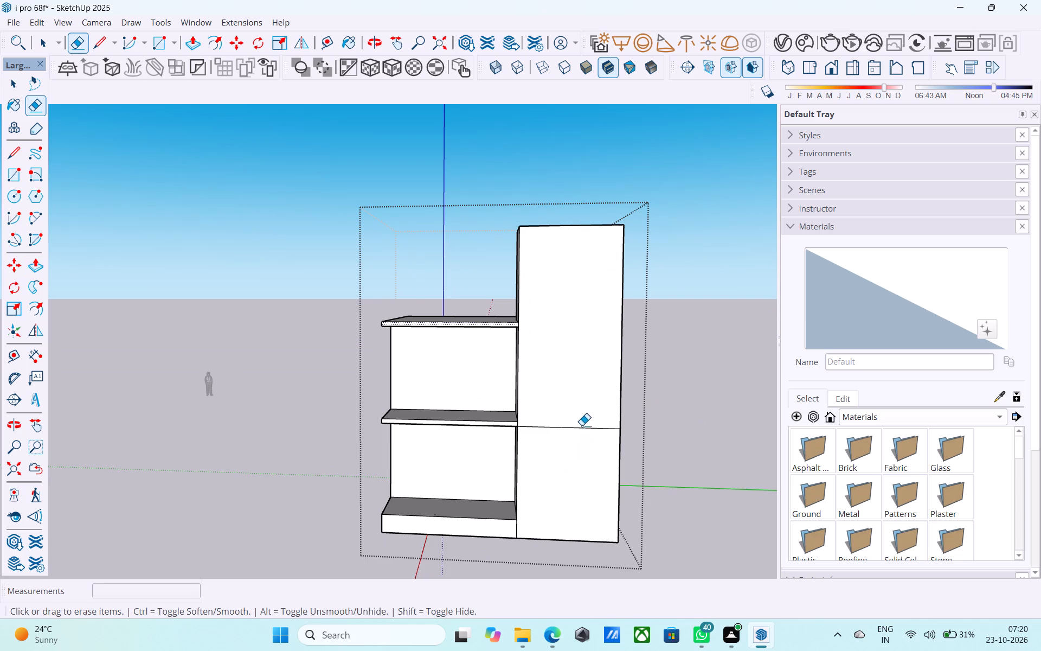
left_click_drag(584, 410, 592, 449)
left_click_drag(615, 427, 618, 435)
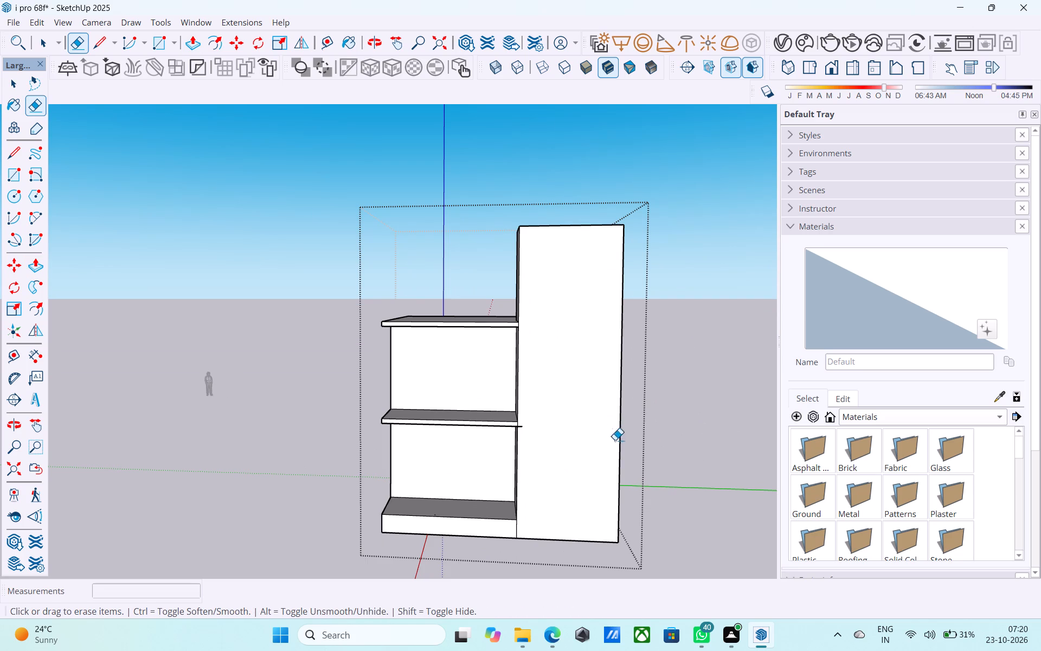
scroll(523, 446, "up", 8)
left_click(518, 404)
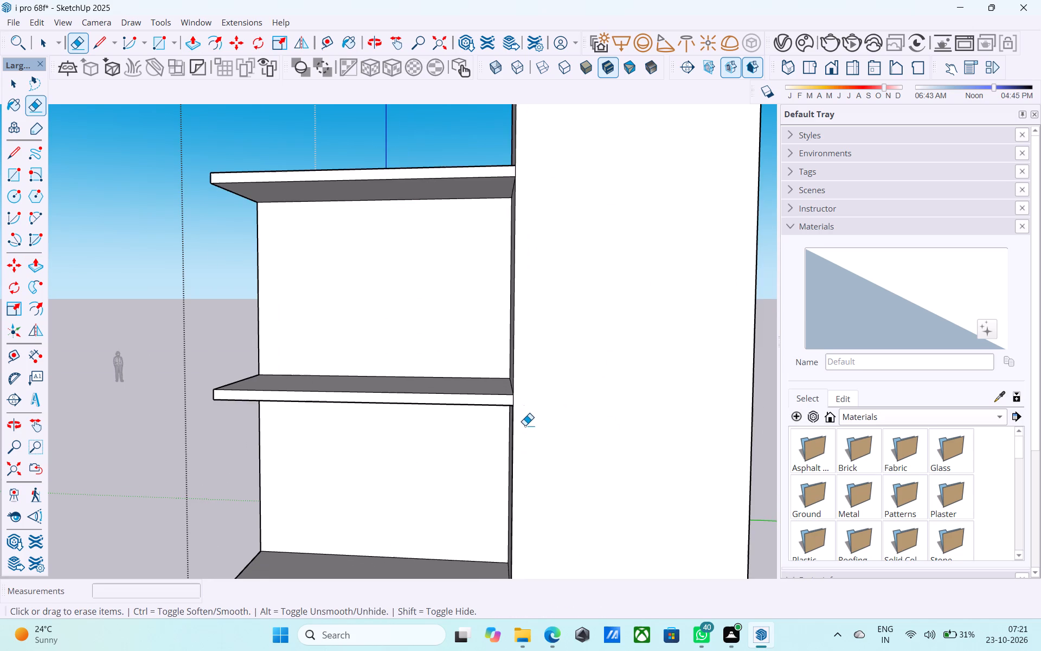
key("space")
key("space")
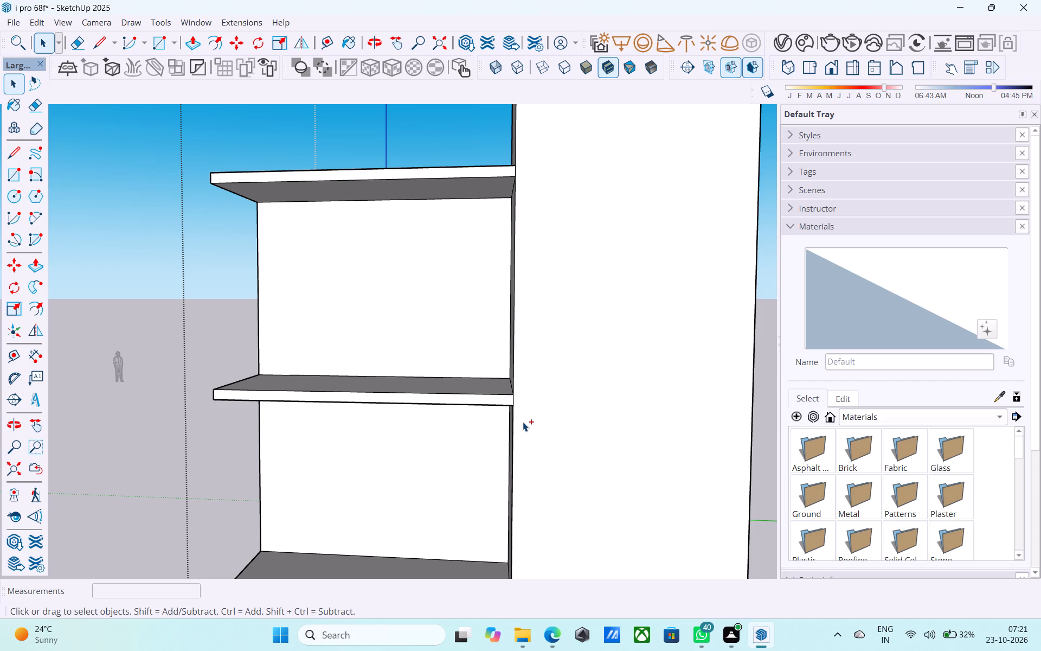
Save the model.
key("ctrl+s")
Push/Pull the roof slab's exposed edge face 6' 9" across the open tower interior to its front wall.
scroll(504, 367, "down", 5)
middle_click_drag(504, 367, 580, 522)
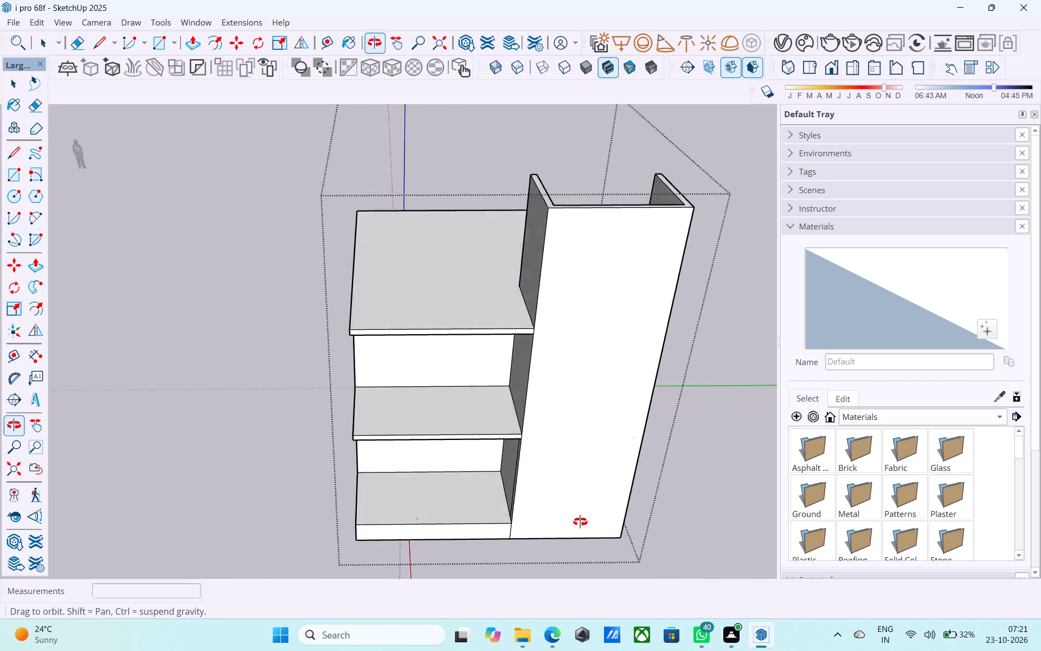
middle_click_drag(580, 522, 689, 471)
middle_click_drag(614, 442, 574, 508)
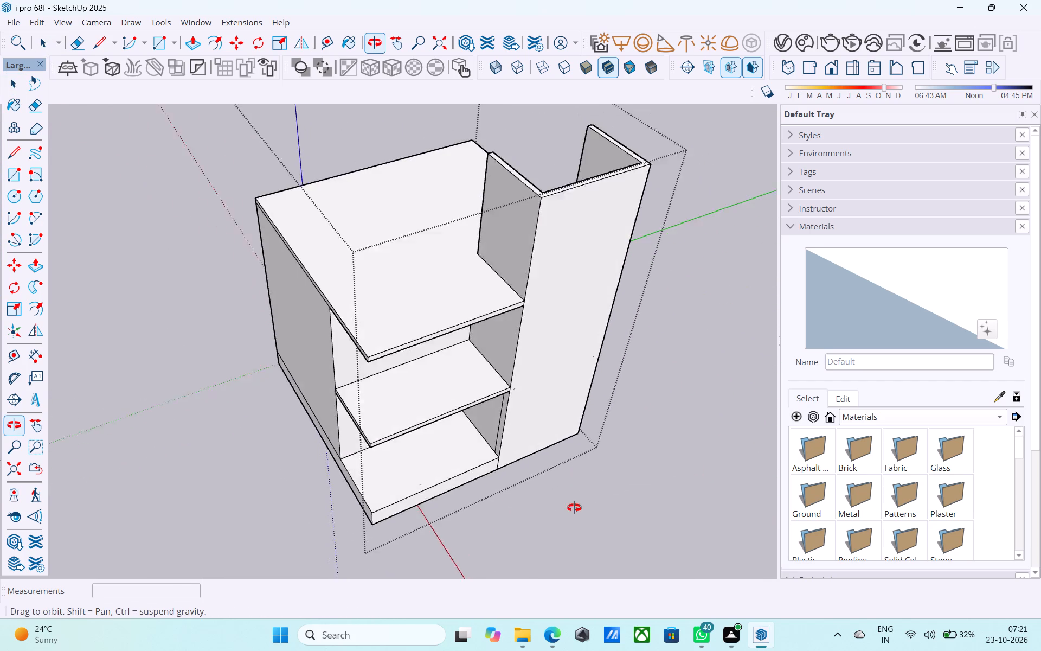
middle_click_drag(574, 508, 571, 543)
middle_click_drag(501, 416, 786, 493)
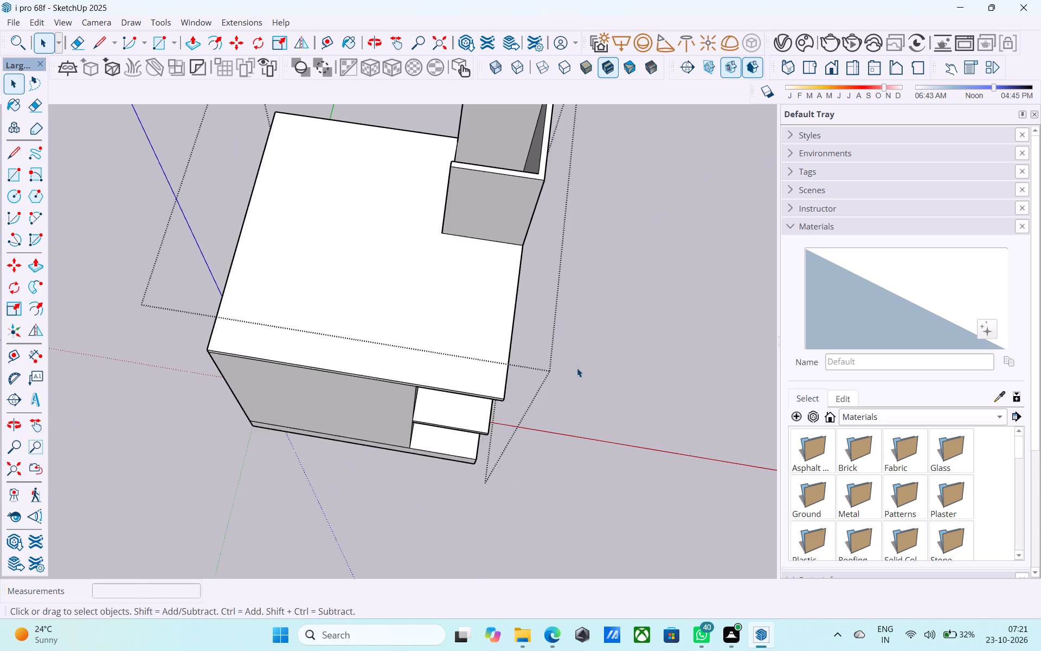
middle_click_drag(576, 368, 762, 527, "shift")
scroll(496, 357, "up", 4)
middle_click_drag(496, 360, 609, 531, "shift")
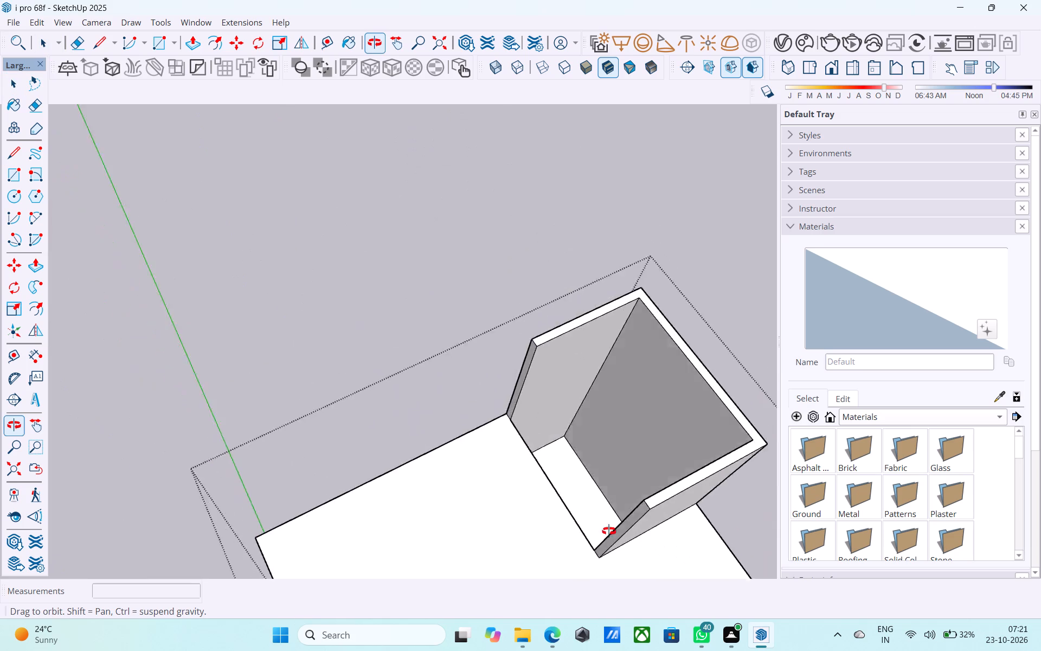
middle_click_drag(609, 531, 204, 462, "shift")
scroll(243, 475, "up", 3)
middle_click_drag(297, 513, 387, 455)
scroll(384, 455, "up", 8)
left_click(368, 433)
key("p")
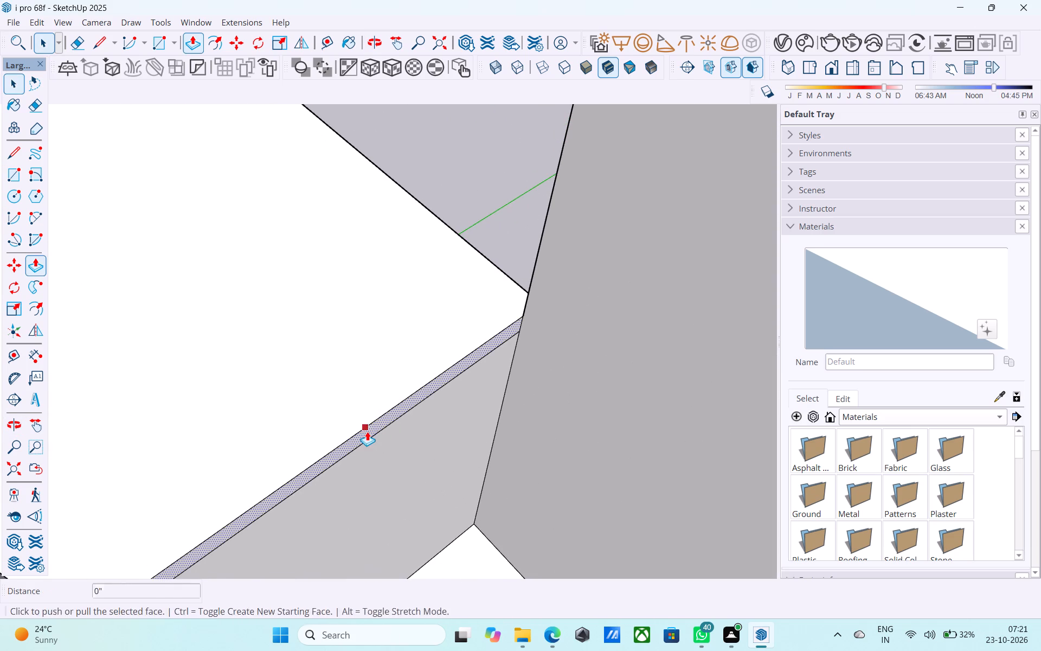
left_click(367, 431)
scroll(380, 442, "down", 4)
middle_click_drag(416, 450, 721, 476)
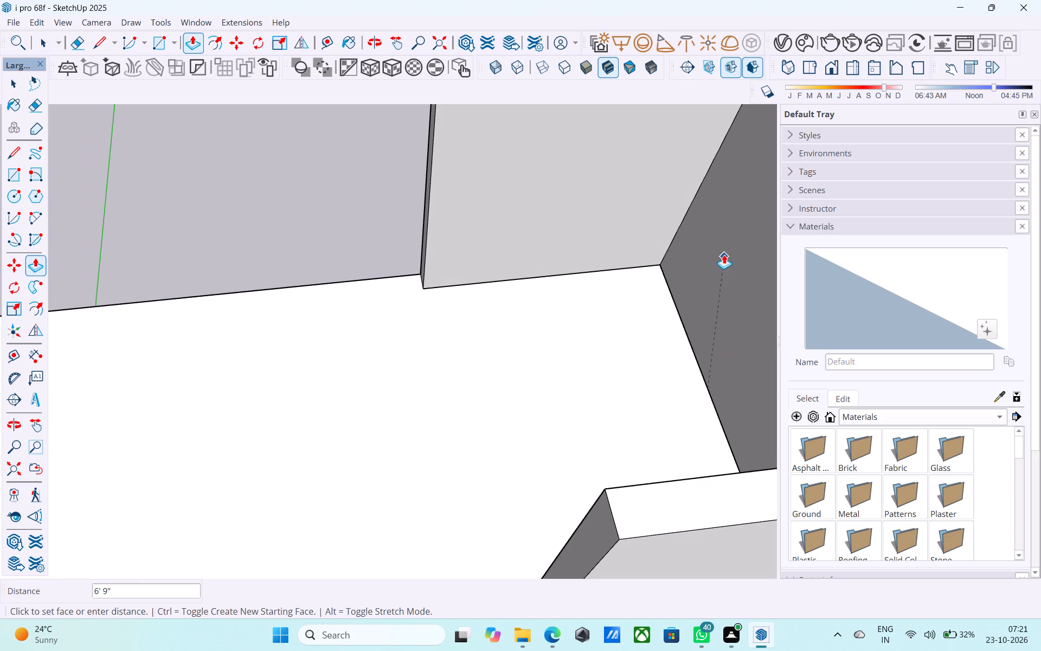
left_click(724, 254)
Copy the inner vertical edge at the rear end of the tower's side wall 6" along the wall's inner face.
scroll(711, 293, "down", 5)
middle_click_drag(637, 399, 751, 388)
middle_click_drag(651, 382, 409, 452, "shift")
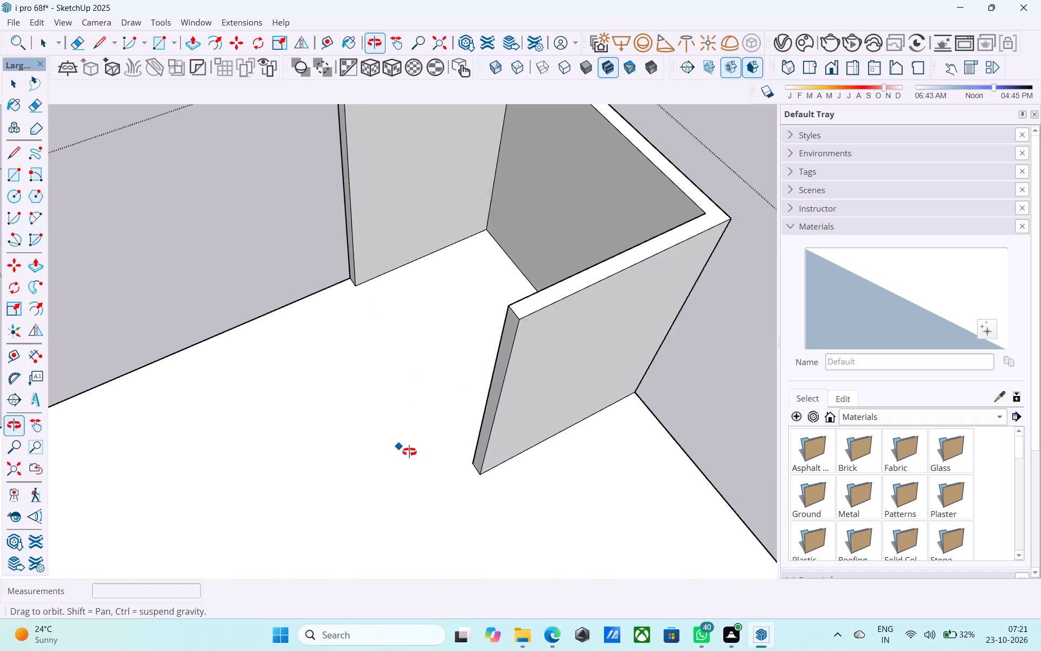
middle_click_drag(409, 452, 701, 442, "shift")
middle_click_drag(654, 439, 687, 486, "shift")
middle_click_drag(530, 373, 563, 518)
scroll(438, 291, "up", 4)
key("space")
middle_click_drag(467, 300, 448, 311)
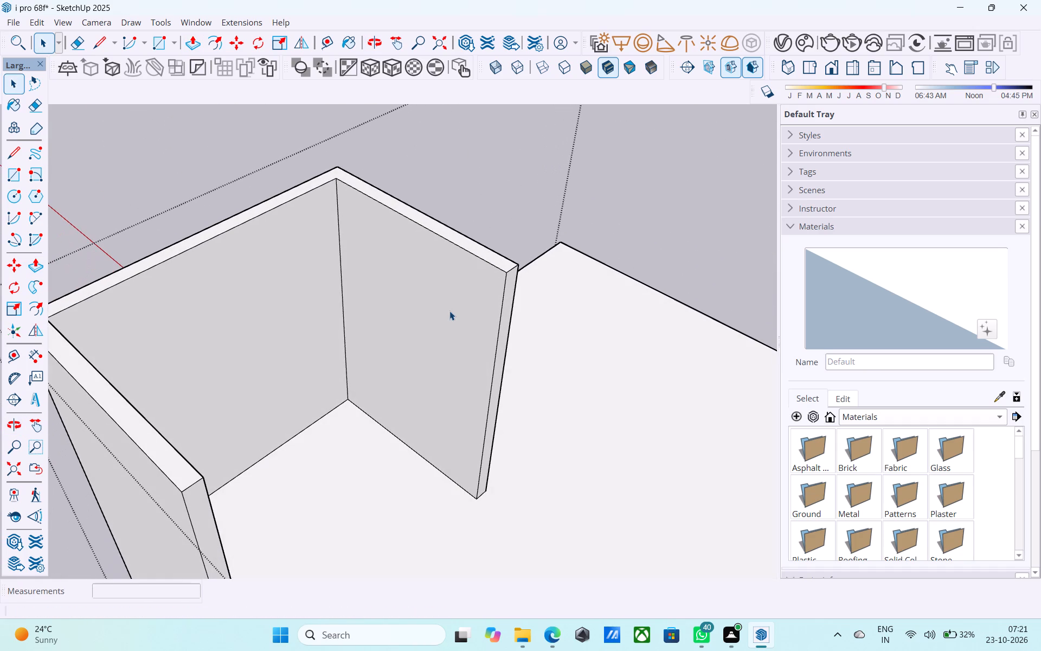
left_click(503, 302)
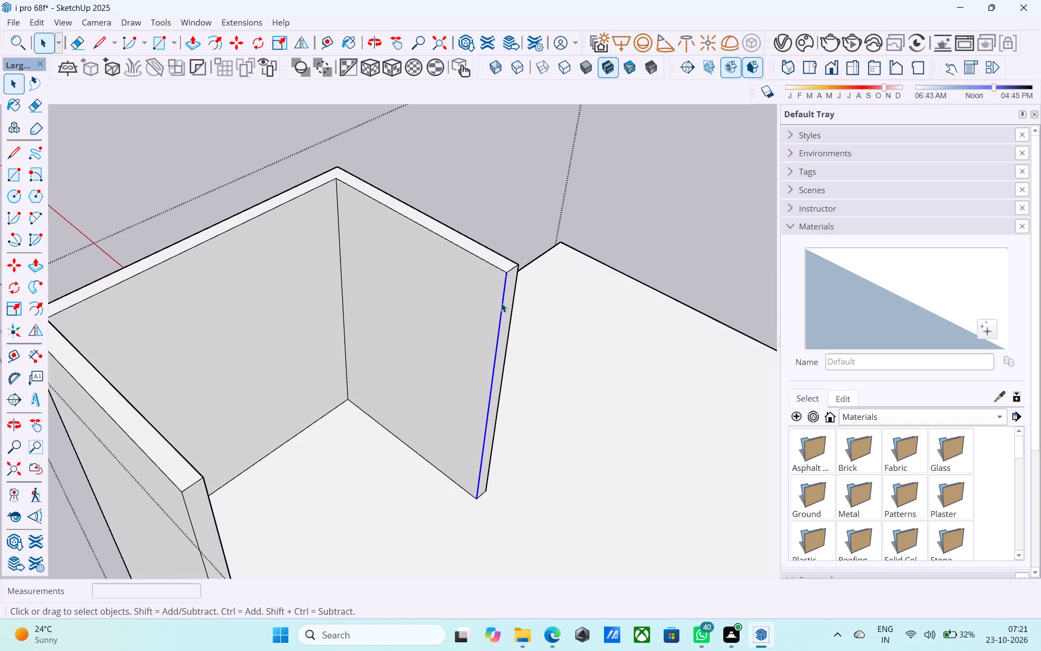
key("m")
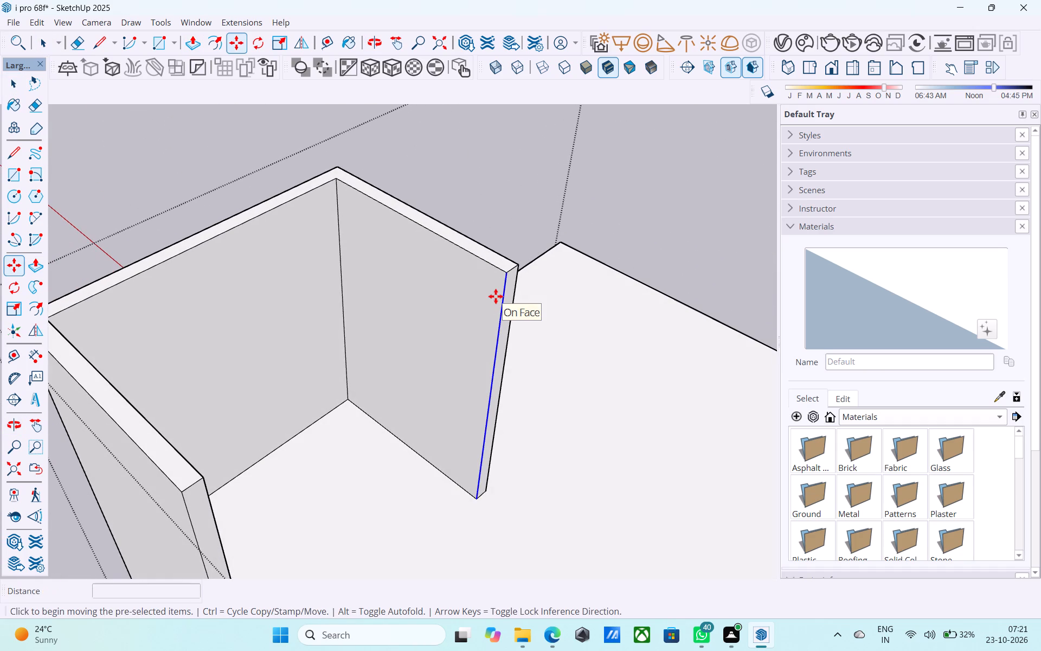
left_click(503, 274)
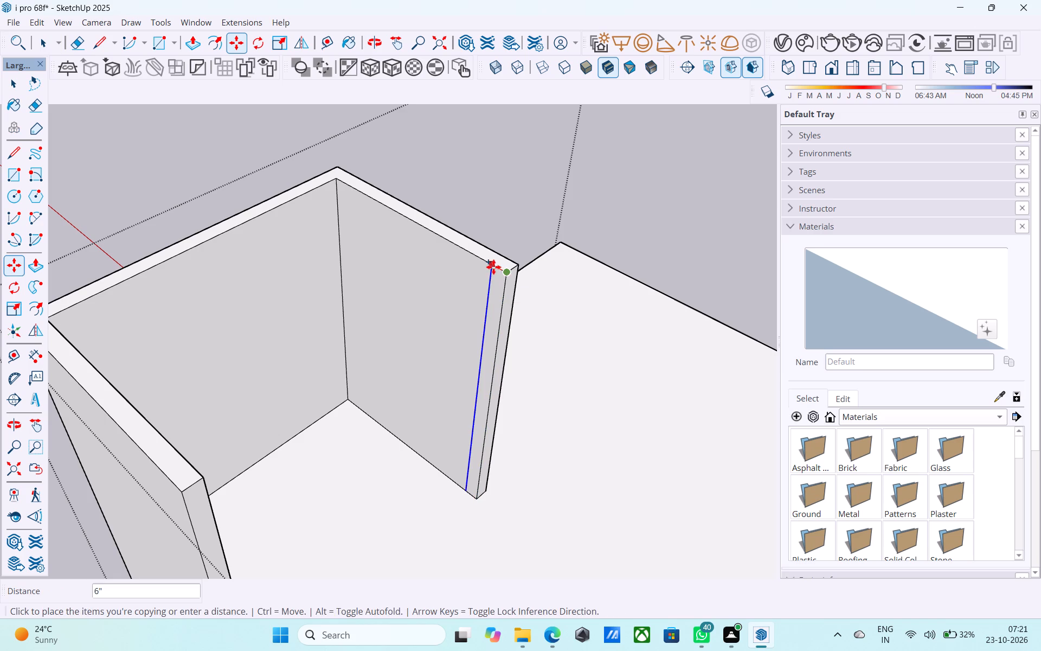
left_click(493, 267)
Push/Pull the resulting 6" strip 9' 6" to the opposite side wall, closing the rear of the tower.
scroll(512, 250, "down", 6)
scroll(509, 258, "up", 4)
key("space")
left_click(504, 268)
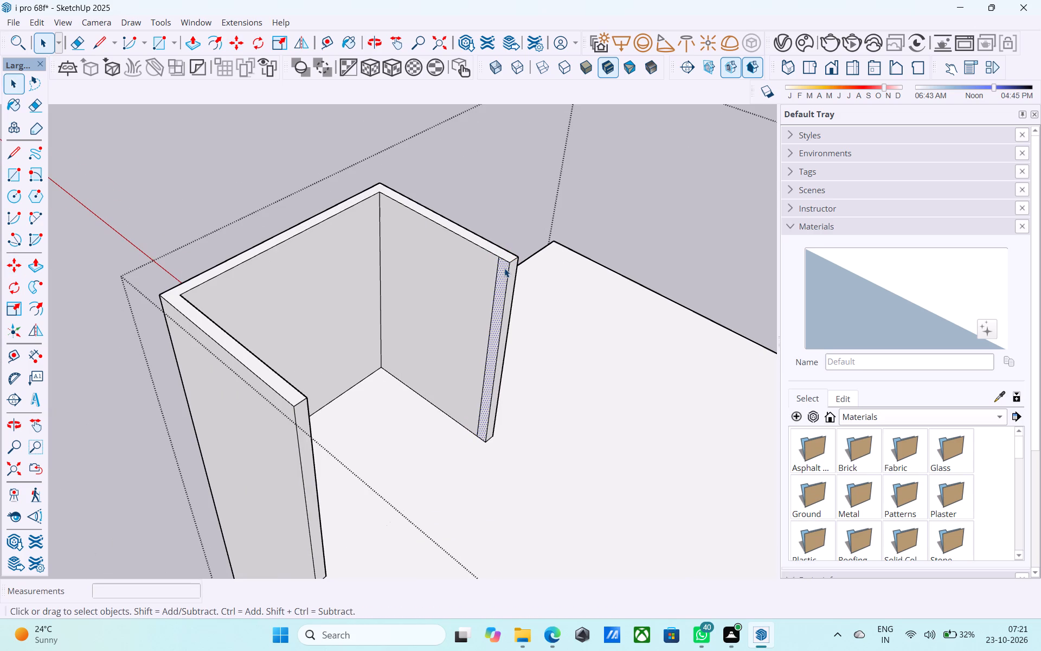
key("p")
left_click(504, 269)
left_click(280, 407)
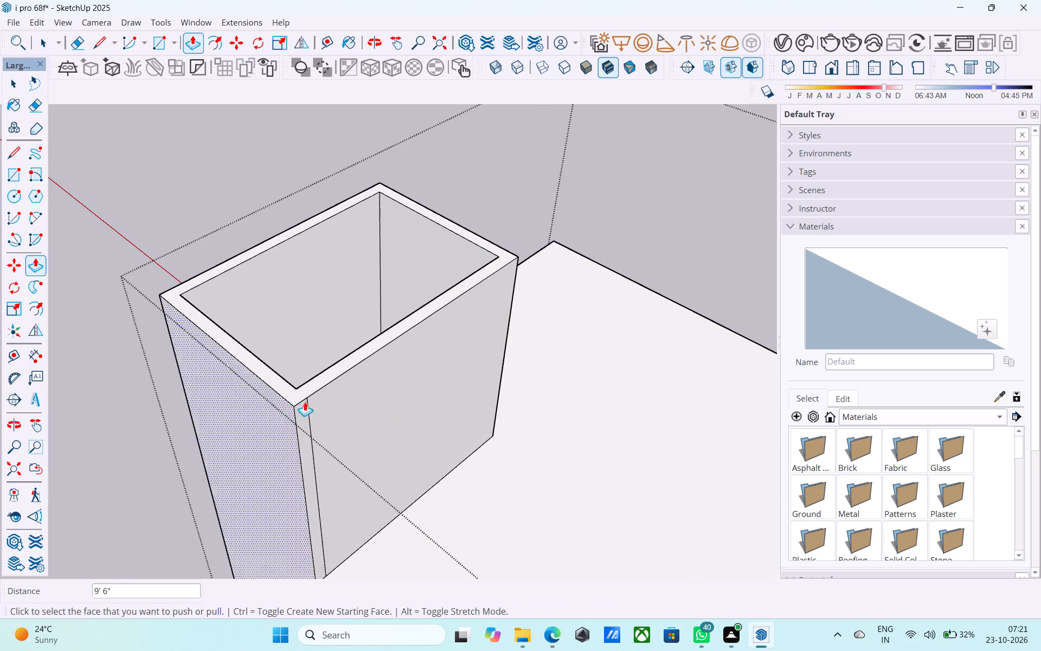
key("space")
Offset the outline of the main roof's top face 6" inward.
scroll(486, 386, "down", 5)
middle_click_drag(505, 391, 275, 359)
scroll(273, 349, "down", 6)
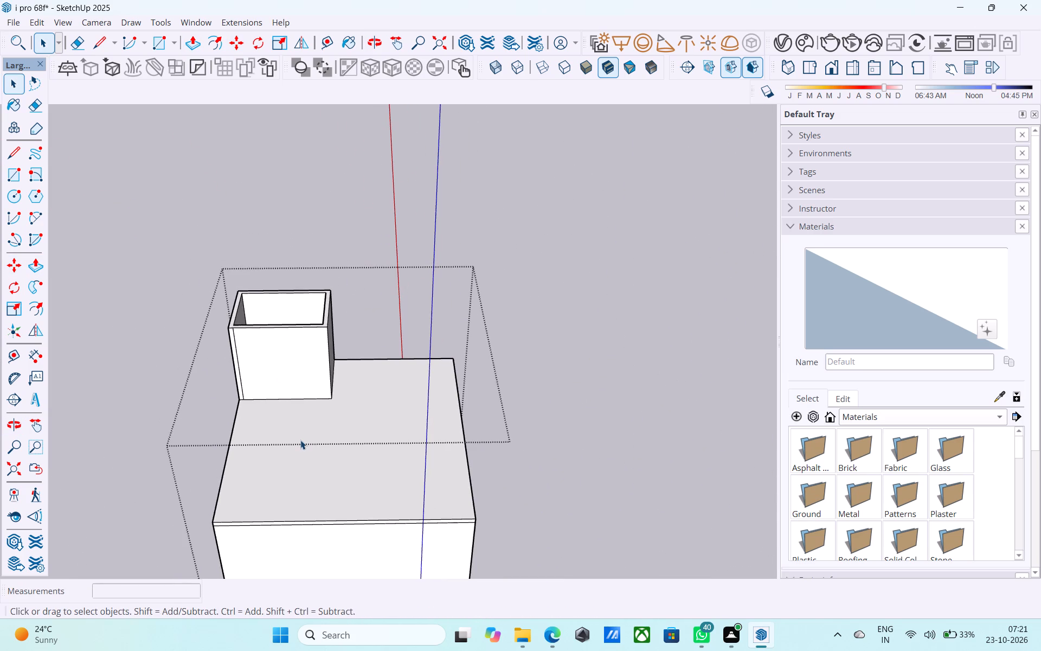
left_click(300, 440)
key("f")
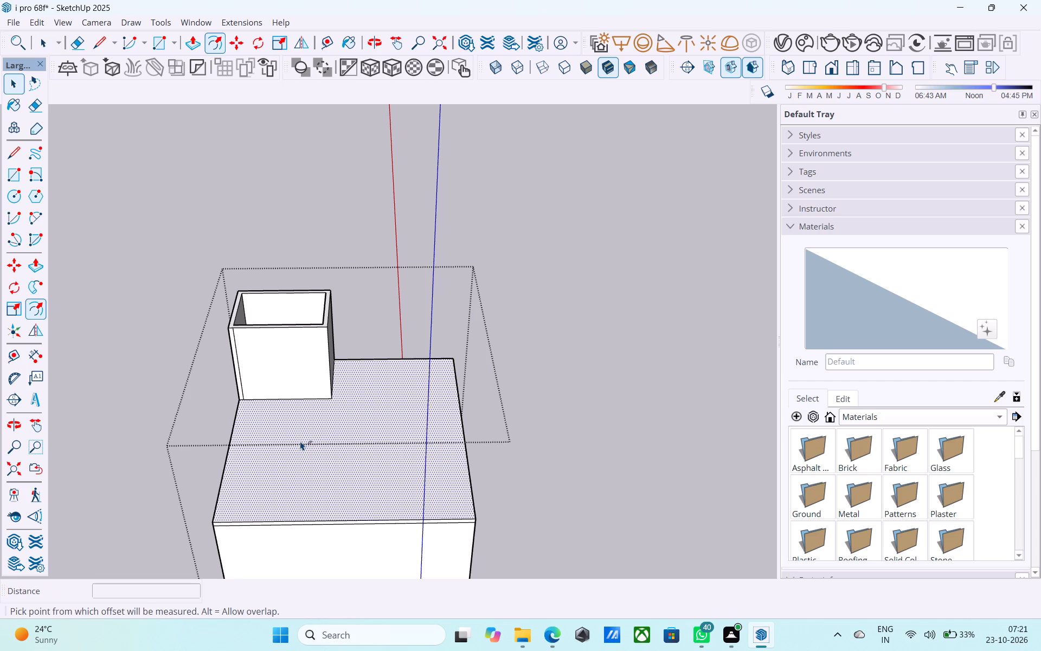
left_click(300, 440)
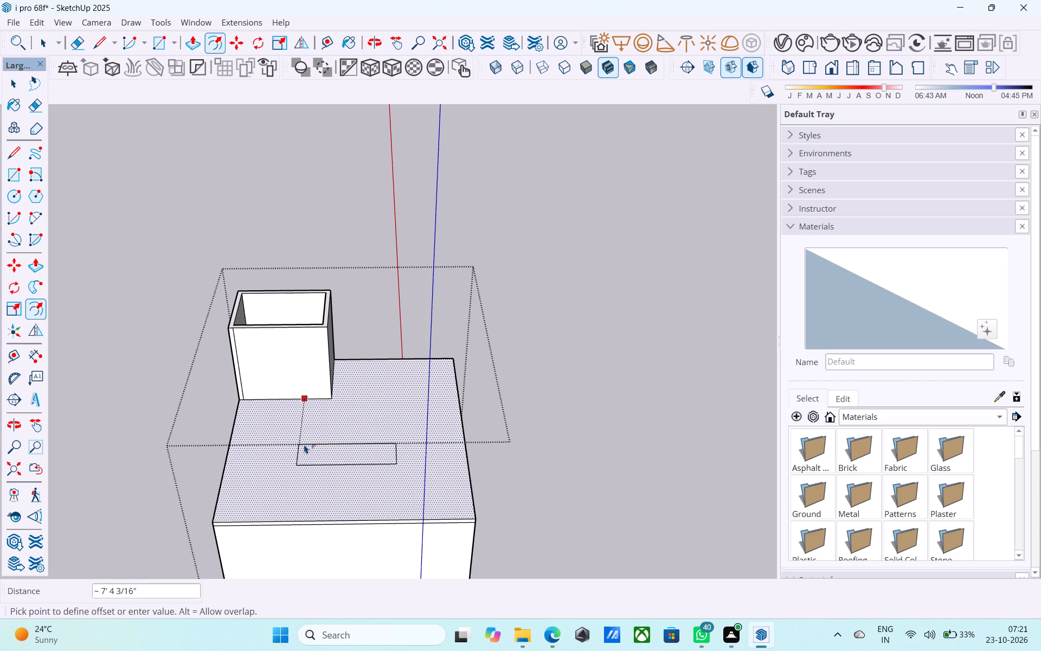
type("6\"")
key("Return")
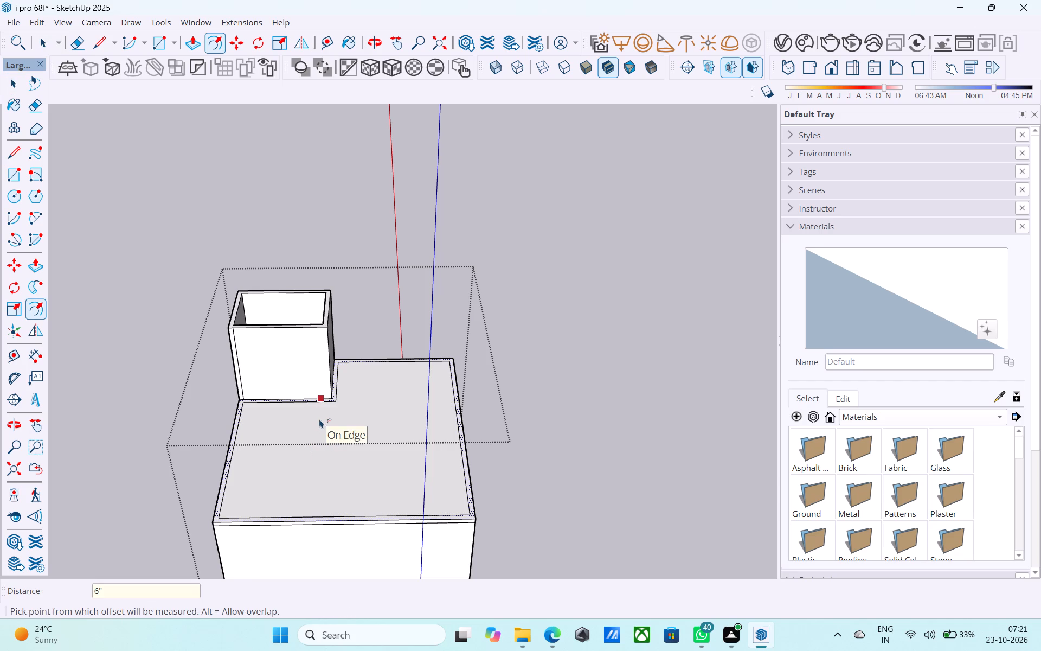
key("space")
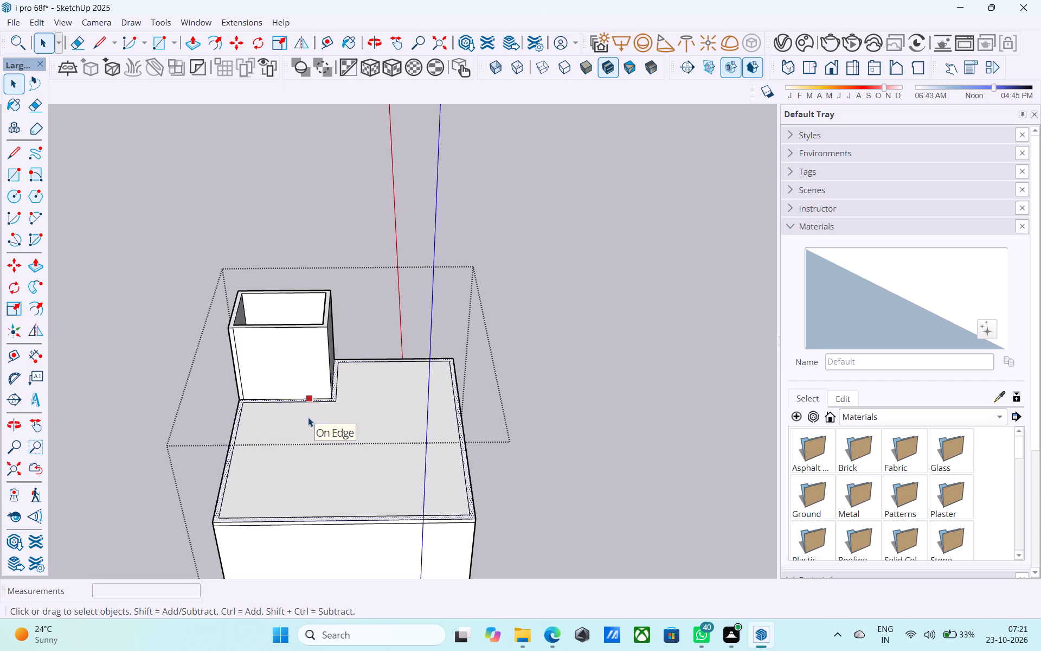
Draw short lines across the 6" roof border at both ends of the strip beside the tower, separating it from the outer border.
type("l")
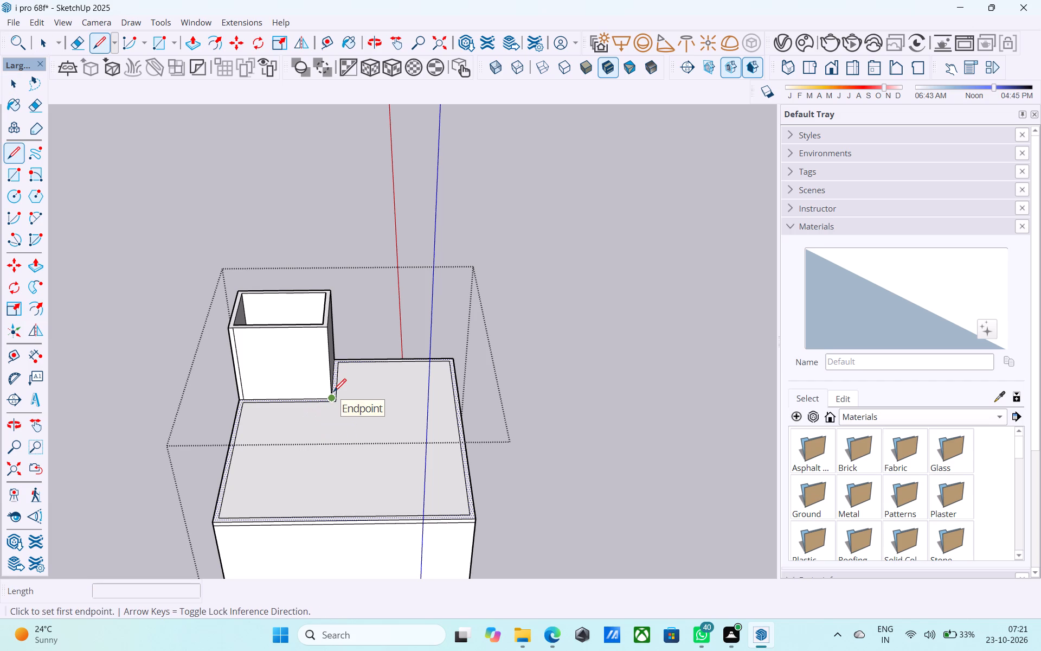
scroll(333, 393, "down", 8)
middle_click_drag(323, 401, 267, 468)
scroll(310, 354, "up", 14)
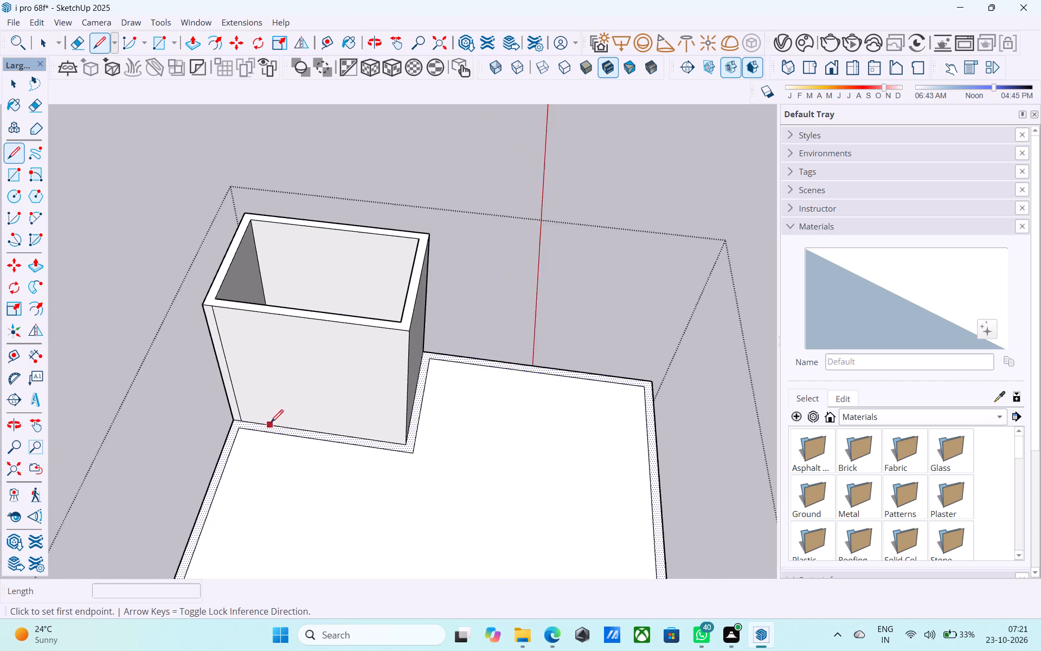
scroll(271, 424, "up", 6)
left_click(230, 432)
left_click(236, 413)
scroll(256, 374, "down", 5)
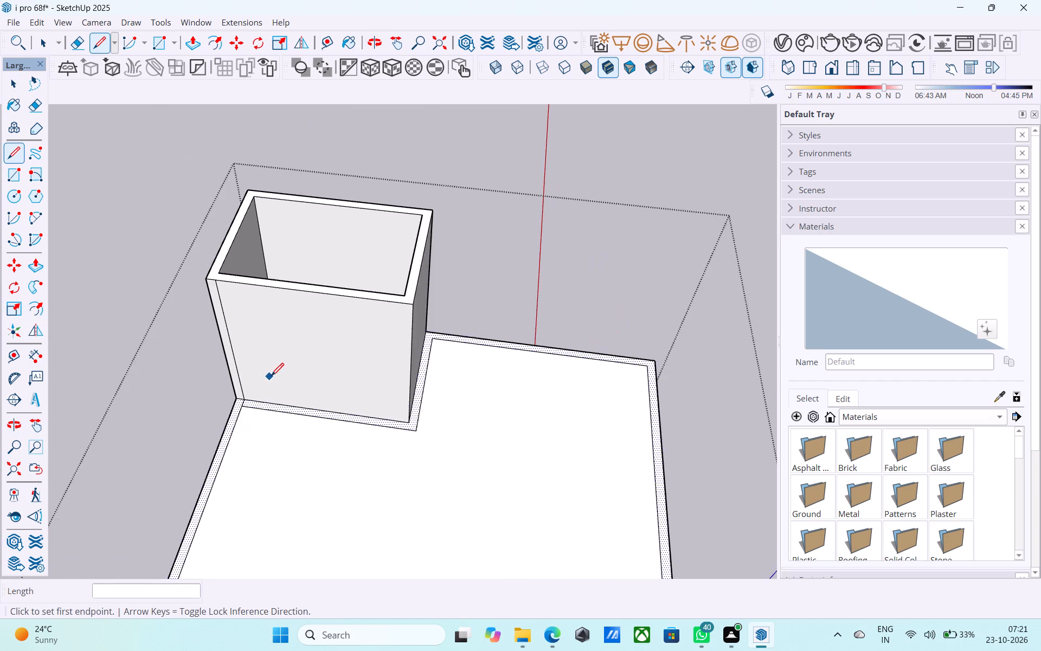
scroll(271, 377, "down", 6)
middle_click_drag(452, 401, 98, 381)
scroll(323, 367, "up", 10)
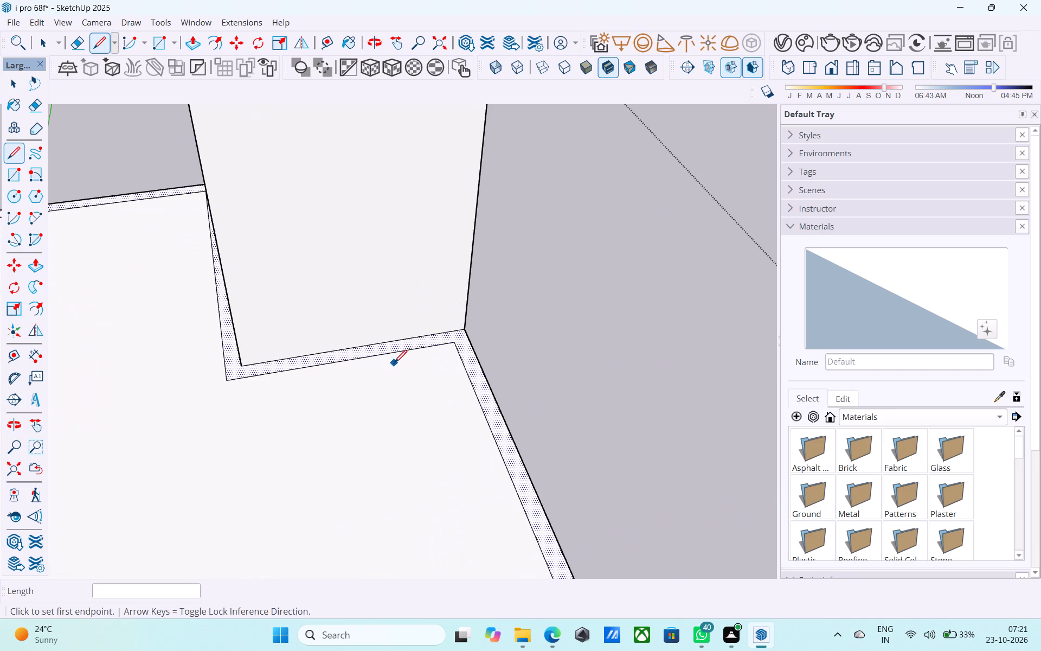
left_click(451, 344)
left_click(449, 334)
scroll(442, 261, "down", 7)
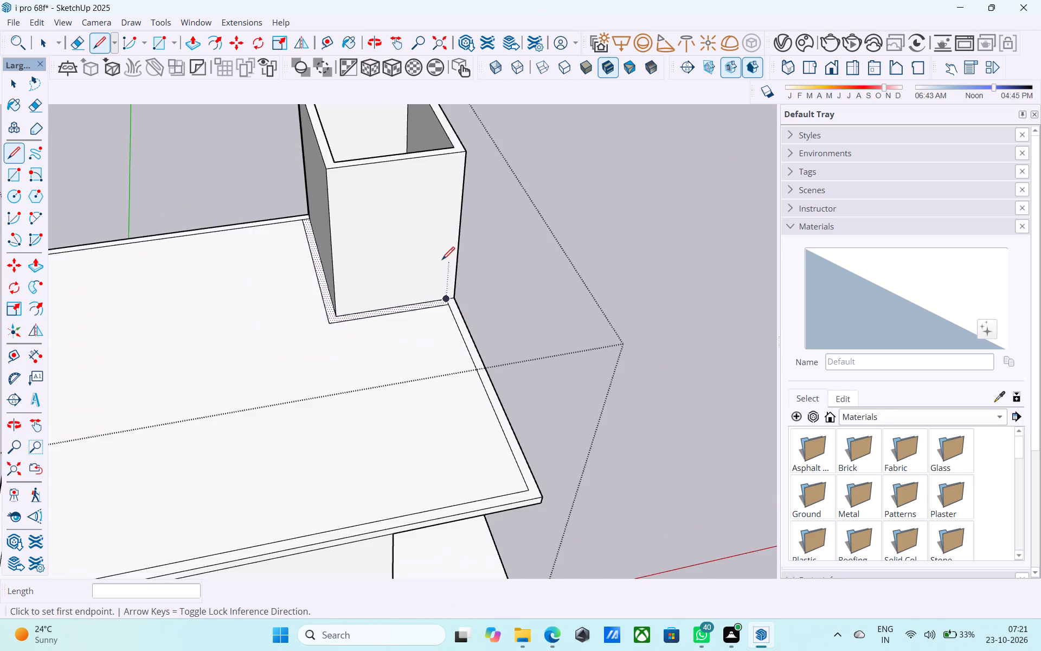
scroll(442, 261, "down", 6)
scroll(258, 427, "up", 9)
key("space")
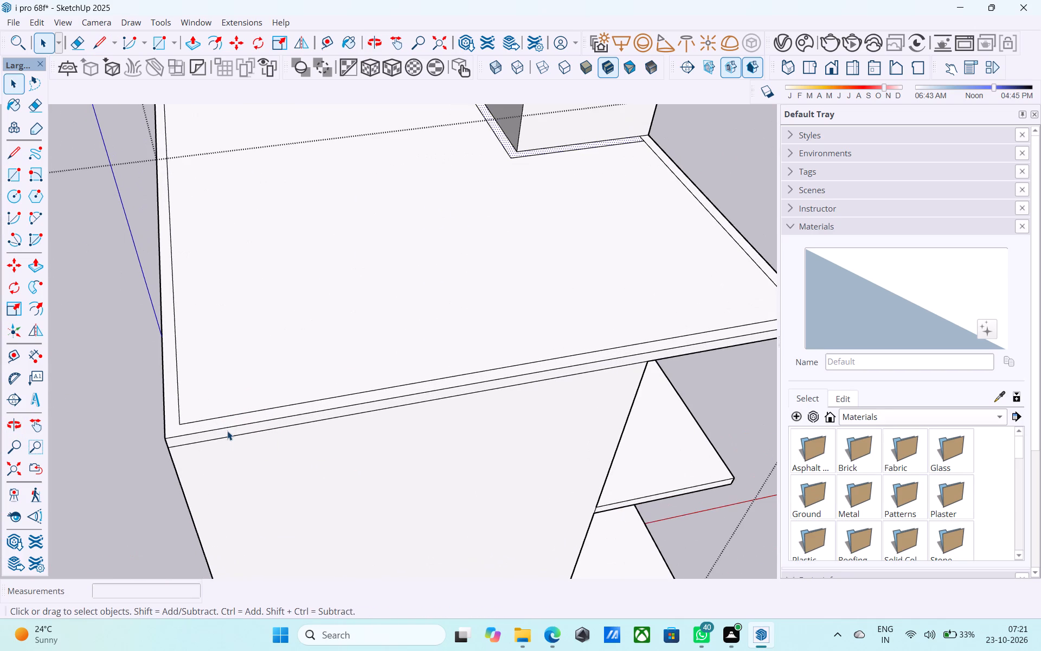
Push/Pull the 6" border on the main roof up 3' to form the parapet.
scroll(349, 373, "down", 5)
scroll(255, 426, "up", 6)
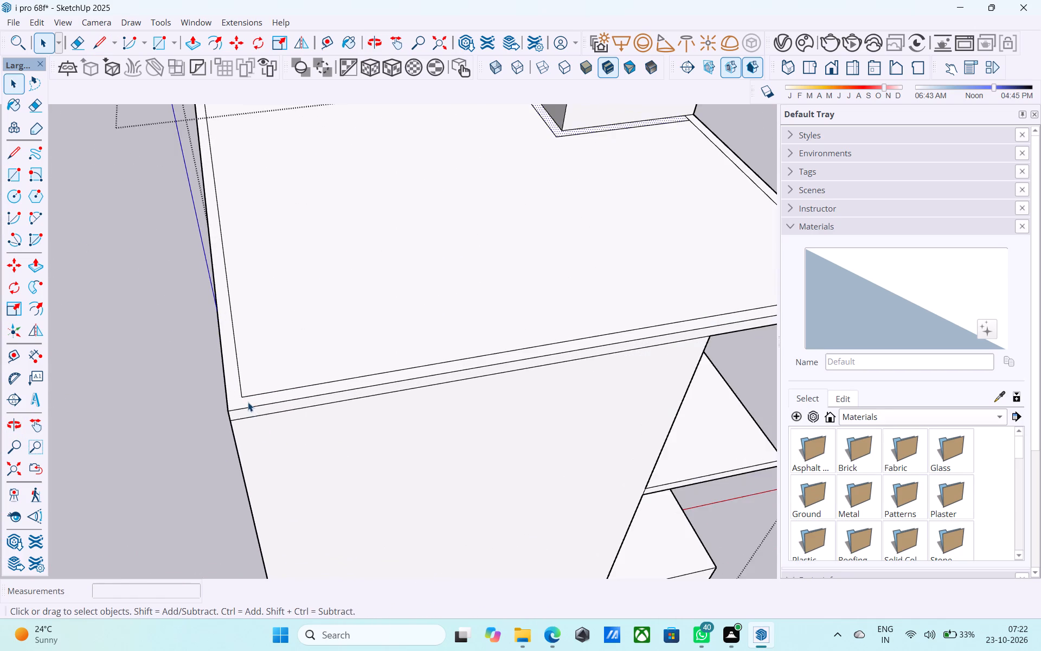
scroll(248, 402, "up", 2)
left_click(248, 401)
key("p")
left_click(248, 401)
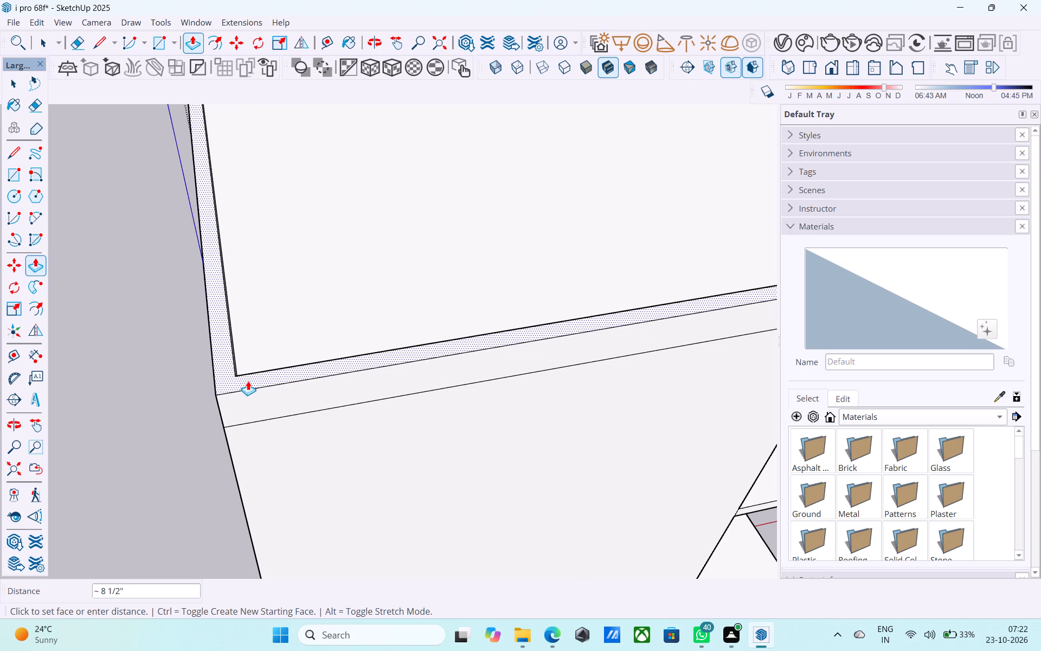
type("3'")
key("Return")
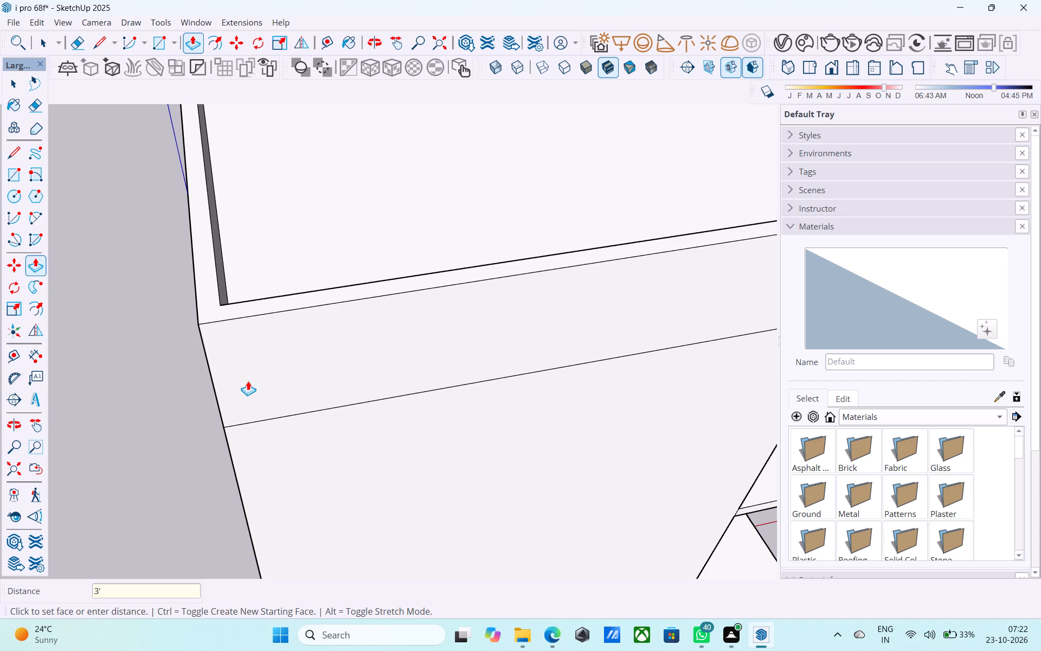
key("space")
Examine the raised parapet and tower from the plain side, the front and the tower side of the house.
scroll(248, 385, "down", 11)
middle_click_drag(246, 423, 249, 296)
scroll(262, 317, "down", 4)
middle_click_drag(265, 374, 271, 352)
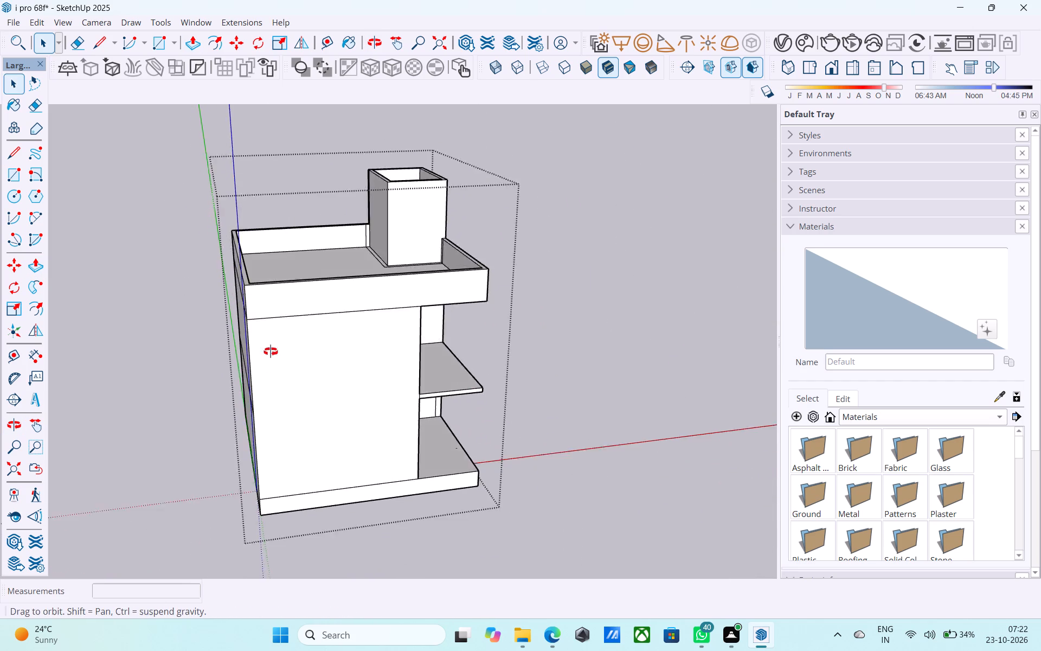
middle_click_drag(271, 352, 297, 254)
middle_click_drag(317, 422, 98, 403)
middle_click_drag(305, 392, 56, 391)
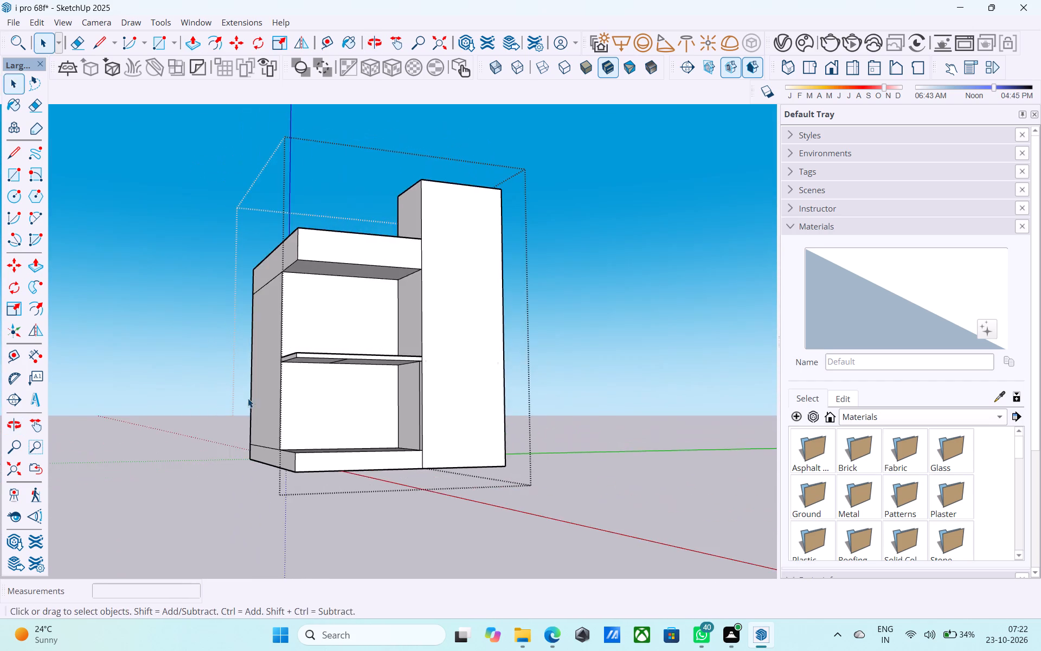
middle_click_drag(255, 397, 180, 421)
middle_click_drag(295, 393, 268, 399)
middle_click_drag(352, 384, 357, 401)
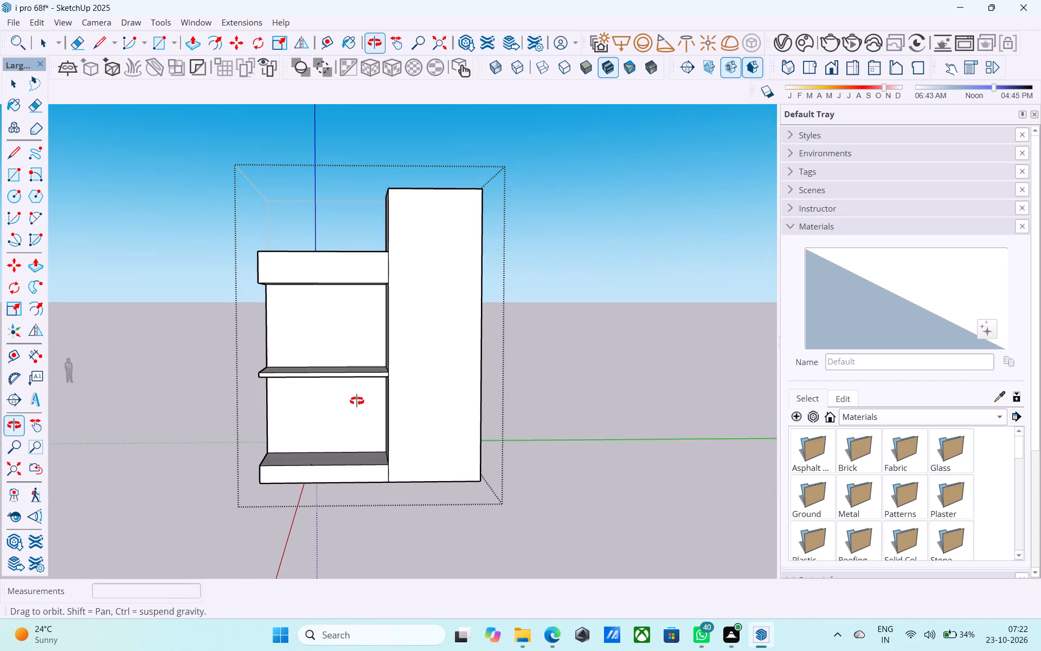
middle_click_drag(357, 401, 344, 401)
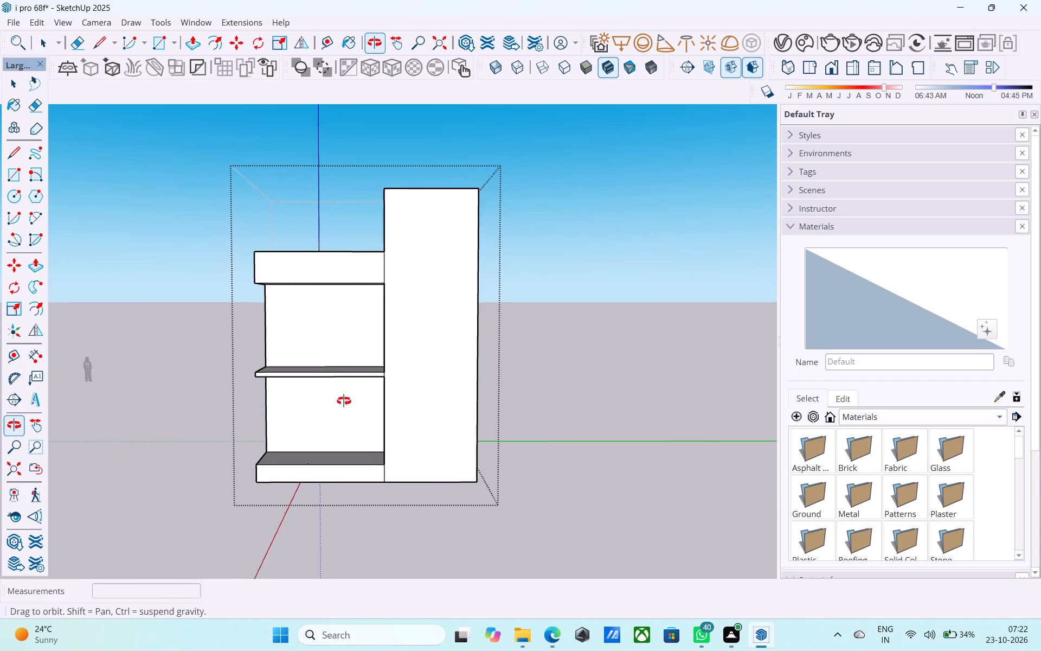
middle_click_drag(344, 401, 352, 412)
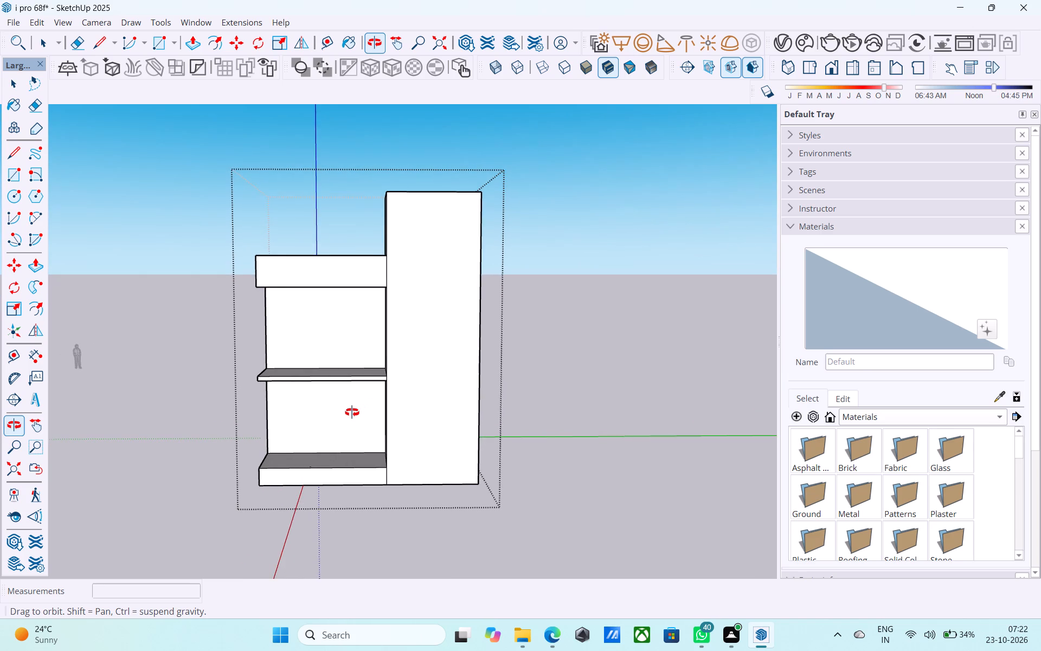
middle_click_drag(352, 412, 357, 414)
middle_click_drag(324, 300, 266, 321)
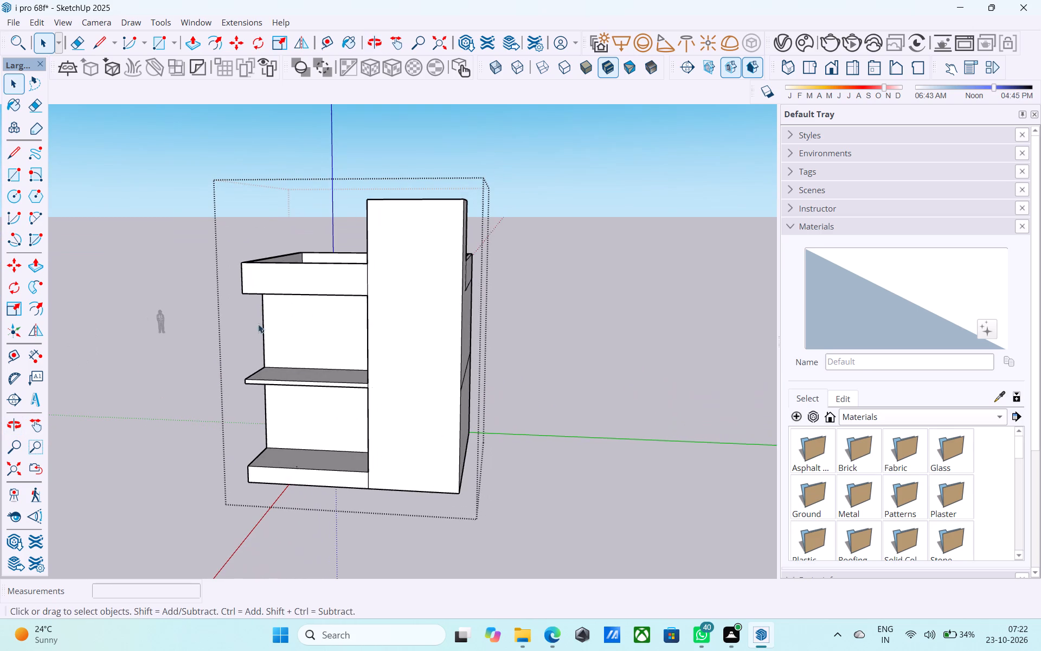
middle_click_drag(295, 325, 126, 392)
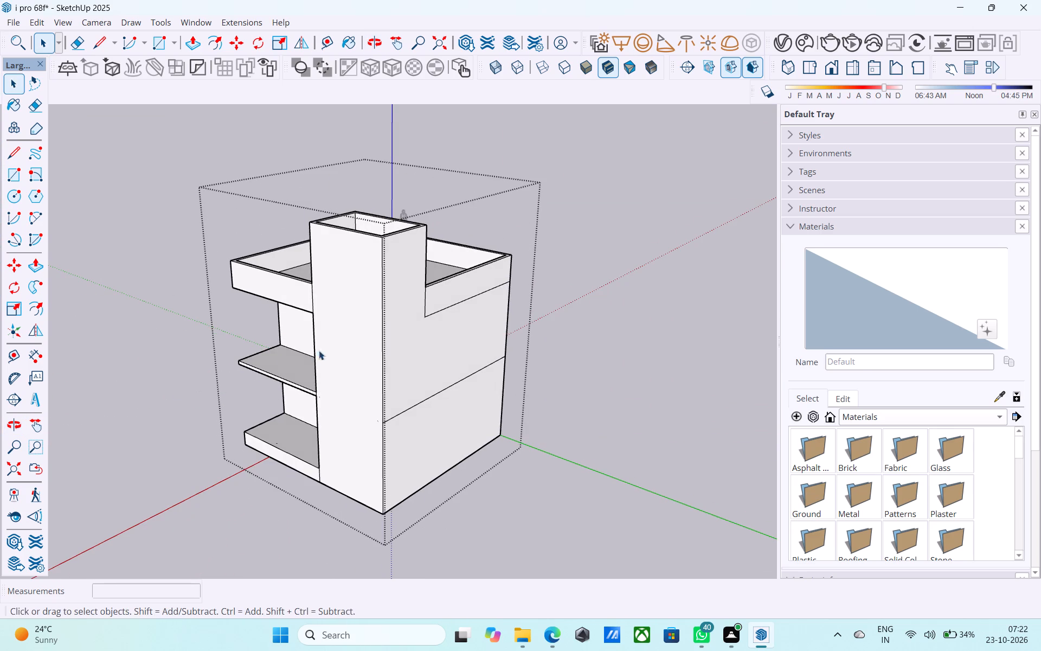
Erase the horizontal seam lines at floor and roof slab level on the house's tower-side outer wall.
scroll(349, 342, "up", 1)
key("e")
left_click_drag(430, 309, 436, 307)
left_click_drag(436, 306, 445, 320)
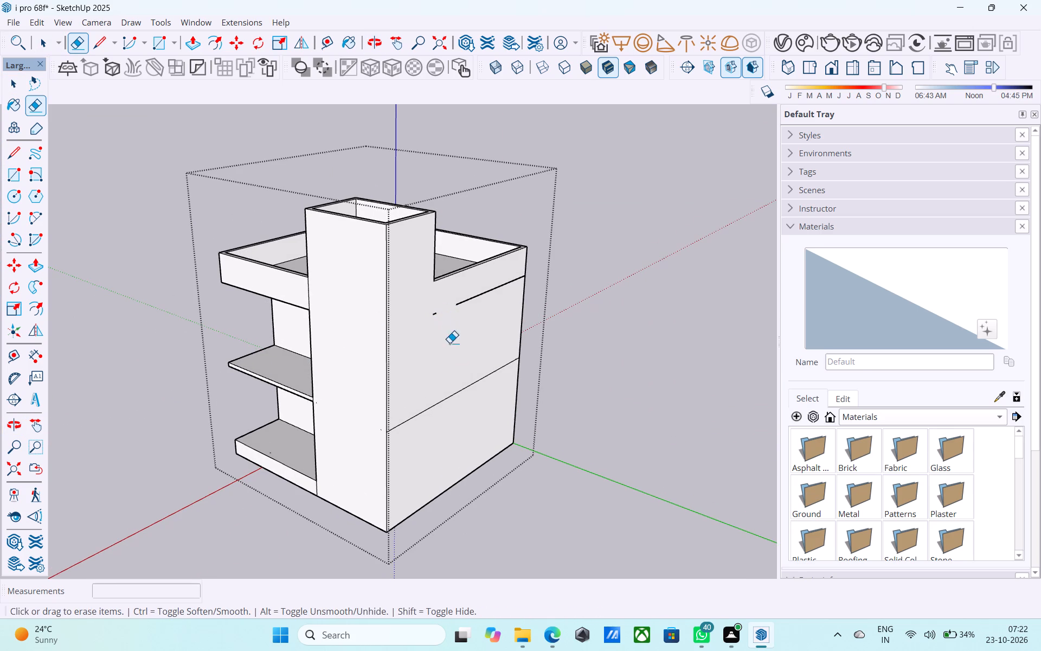
left_click_drag(454, 363, 455, 395)
left_click_drag(457, 407, 457, 414)
left_click_drag(435, 302, 430, 329)
left_click_drag(458, 300, 468, 327)
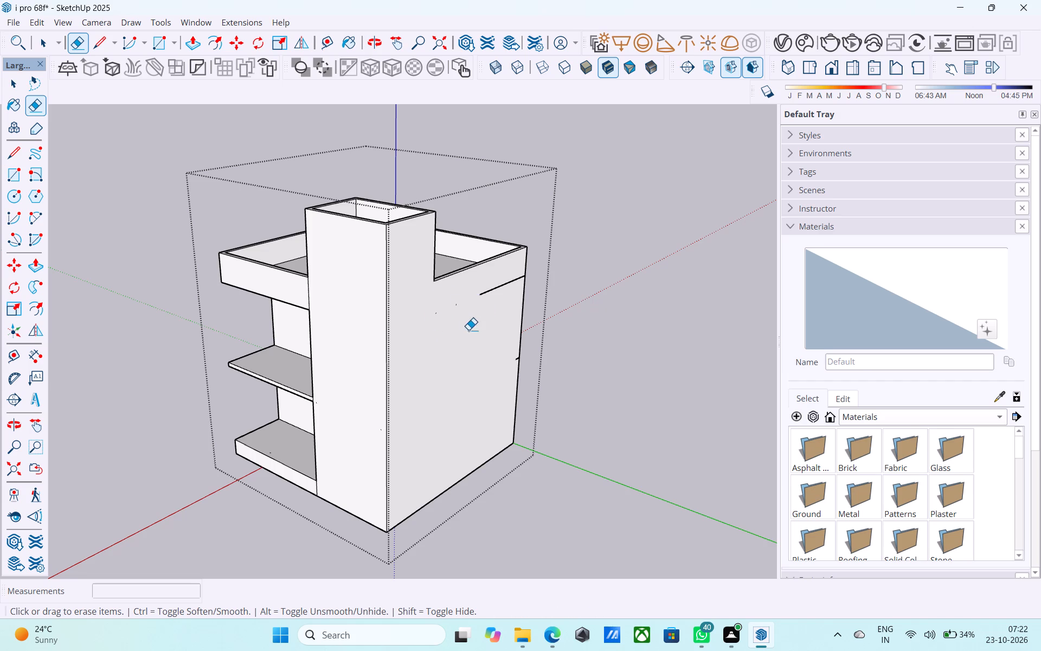
left_click_drag(491, 286, 505, 315)
left_click_drag(487, 292, 479, 296)
Erase the leftover edge fragments on the tower-side wall just below the parapet.
left_click_drag(467, 308, 447, 311)
left_click_drag(472, 321, 460, 303)
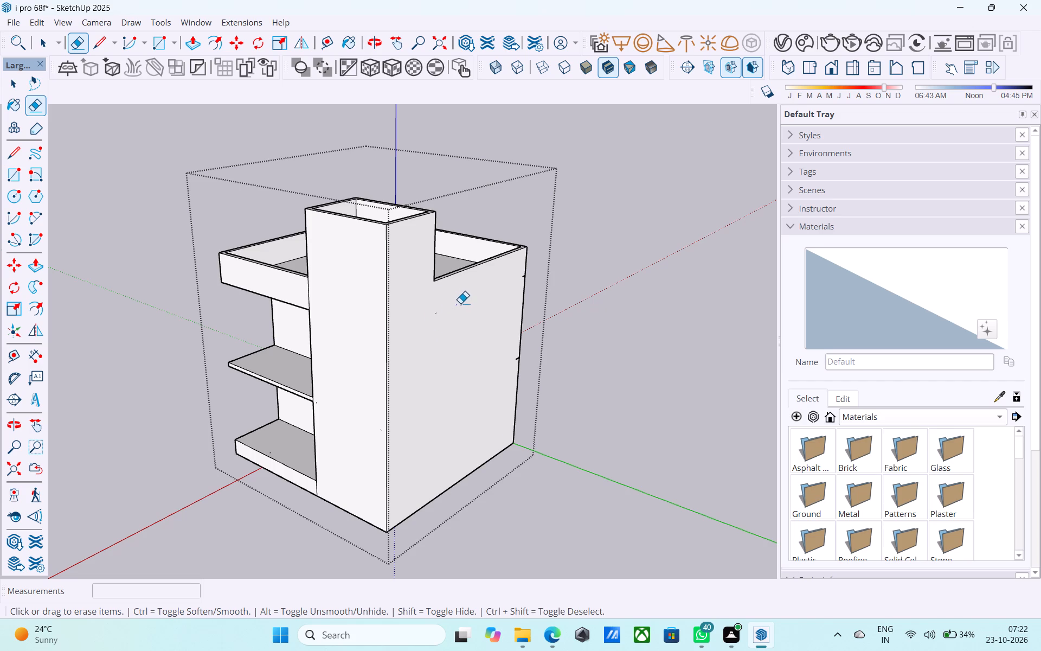
left_click_drag(460, 303, 466, 315)
left_click_drag(460, 309, 467, 328)
left_click_drag(436, 314, 439, 318)
left_click_drag(439, 318, 447, 323)
left_click_drag(461, 313, 473, 316)
Save the model.
key("ctrl+s")
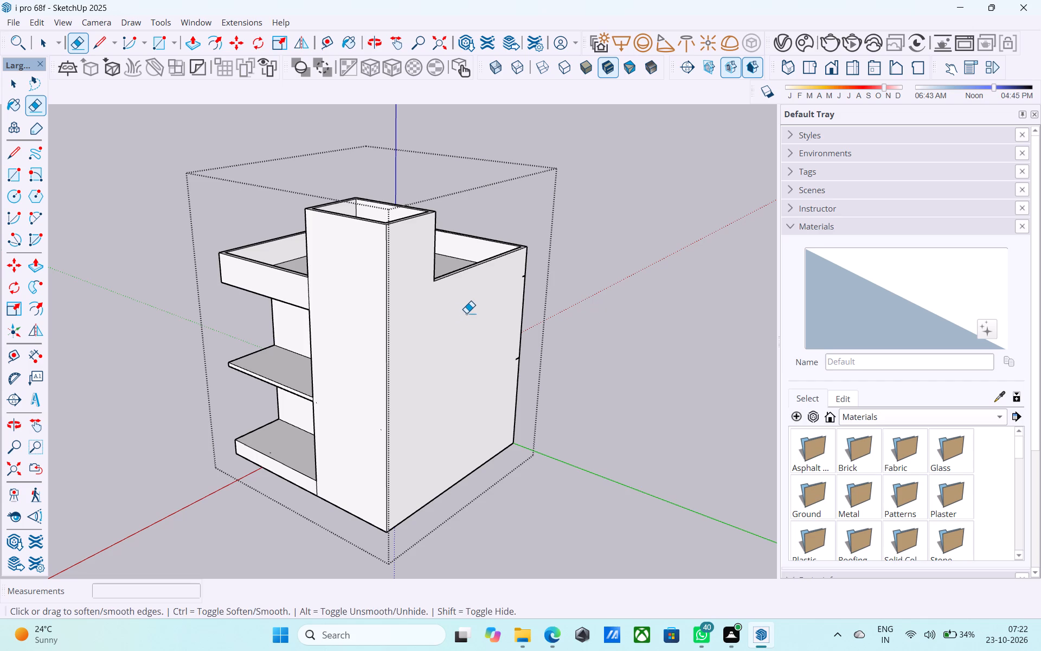
key("space")
Copy the front top edge of the ground-floor porch base 1" inward across its floor.
middle_click_drag(316, 355, 467, 335)
scroll(317, 355, "down", 1)
scroll(460, 335, "down", 4)
middle_click_drag(364, 418, 364, 418)
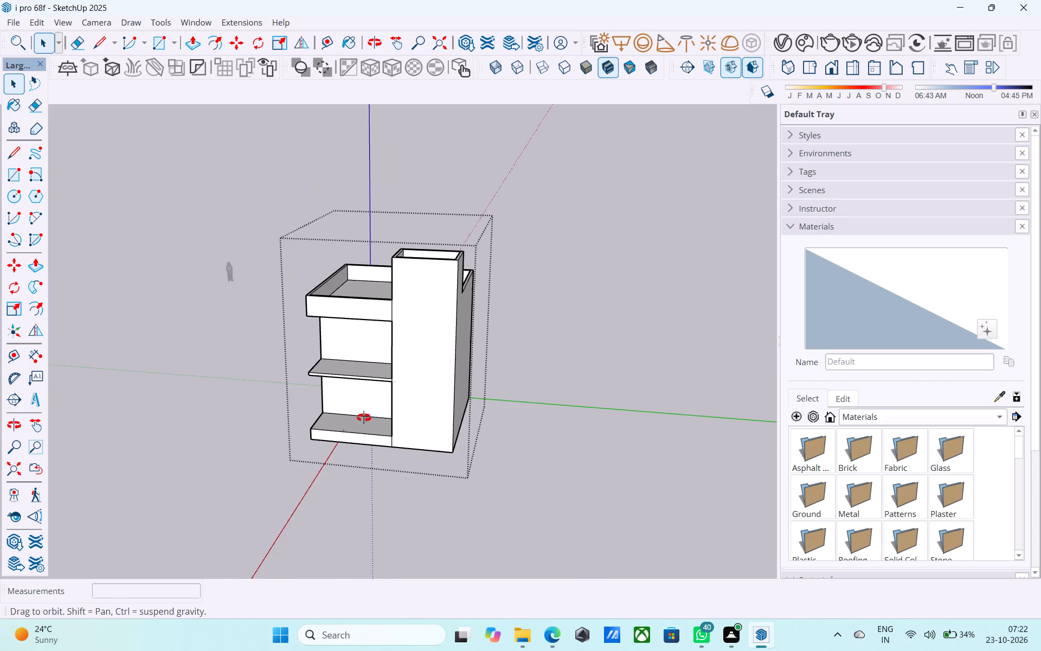
middle_click_drag(364, 418, 448, 403)
scroll(448, 401, "up", 2)
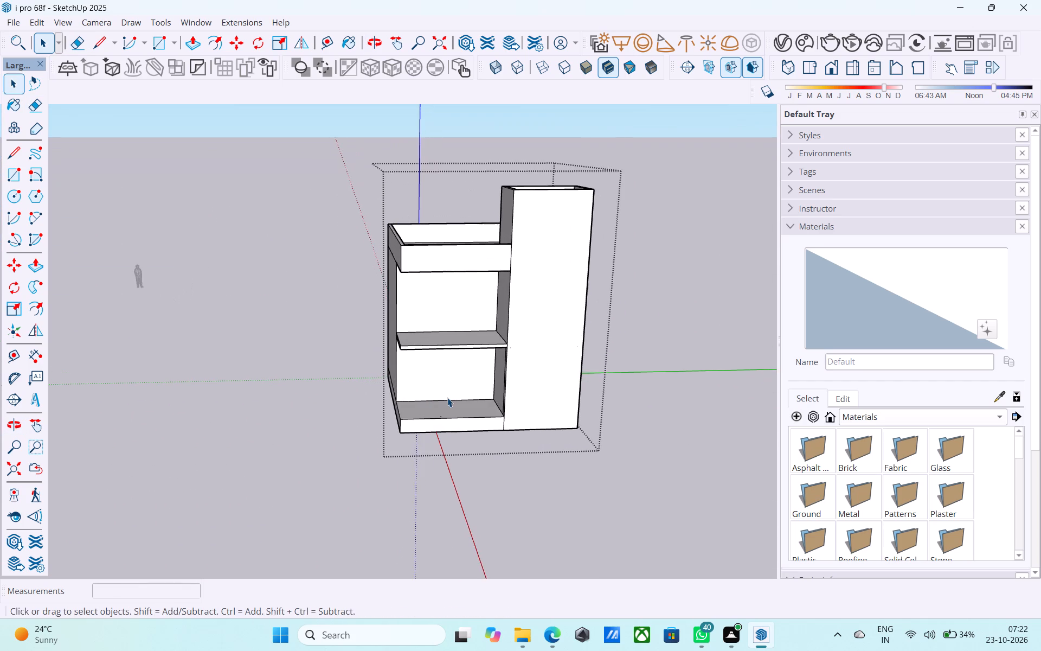
scroll(447, 398, "up", 3)
scroll(447, 397, "down", 5)
middle_click_drag(433, 429, 442, 487)
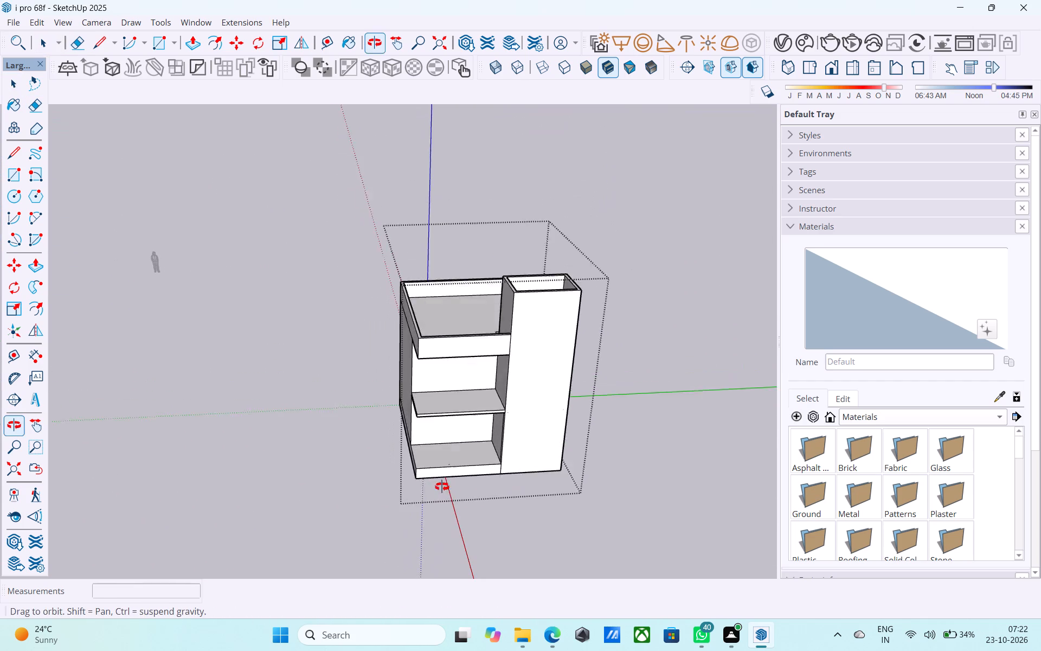
middle_click_drag(442, 487, 444, 492)
scroll(440, 473, "up", 6)
scroll(297, 438, "down", 7)
scroll(336, 448, "up", 19)
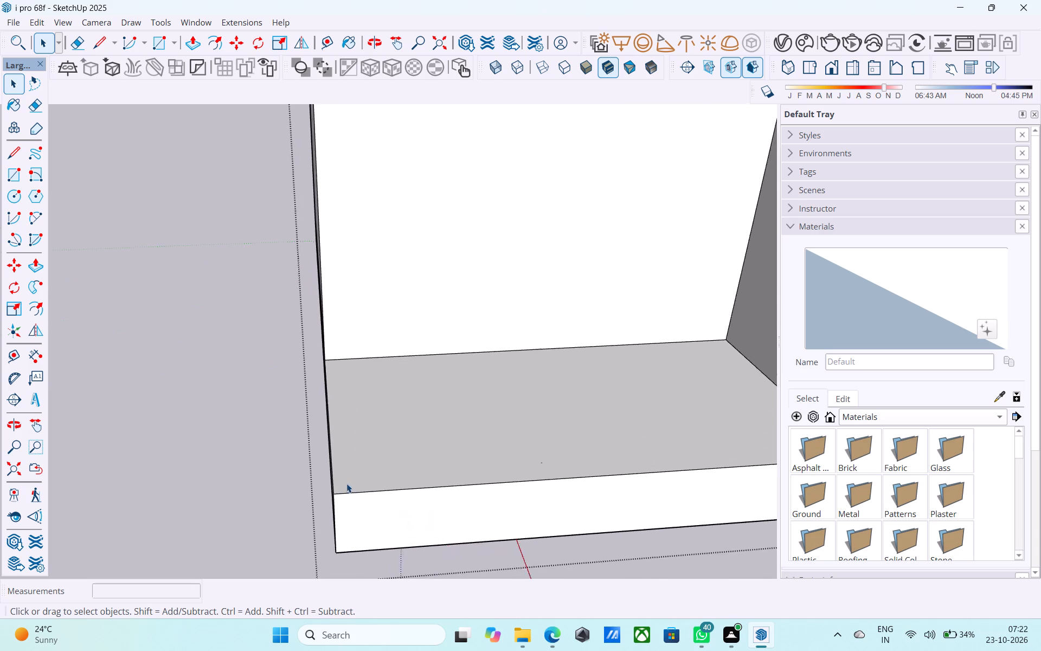
scroll(346, 483, "up", 1)
middle_click_drag(335, 490, 397, 491)
scroll(397, 491, "up", 4)
scroll(354, 502, "up", 2)
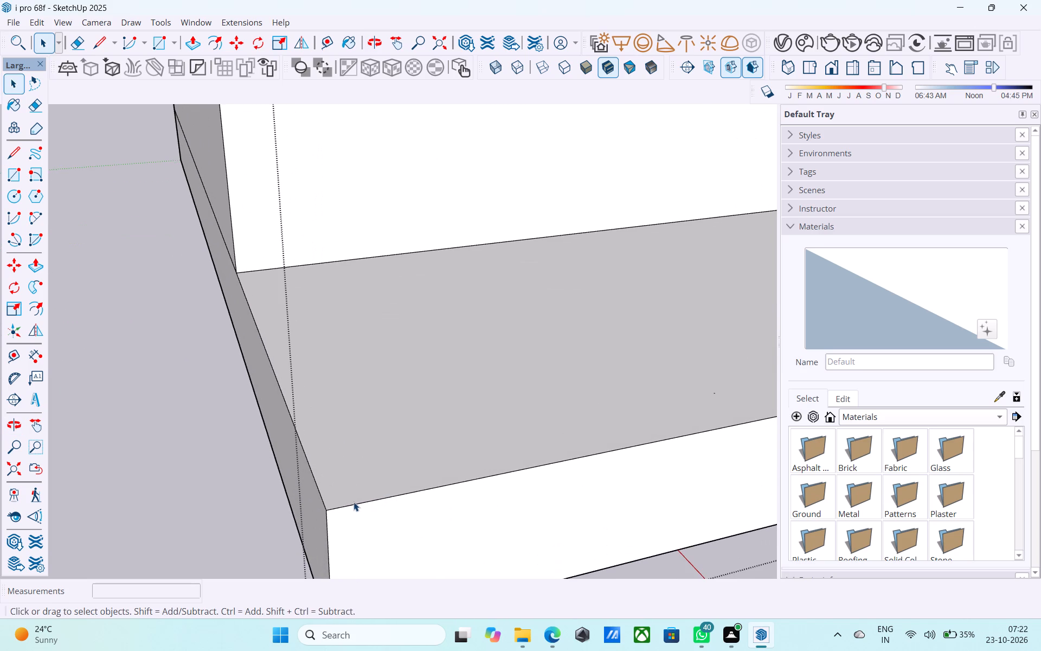
left_click(354, 505)
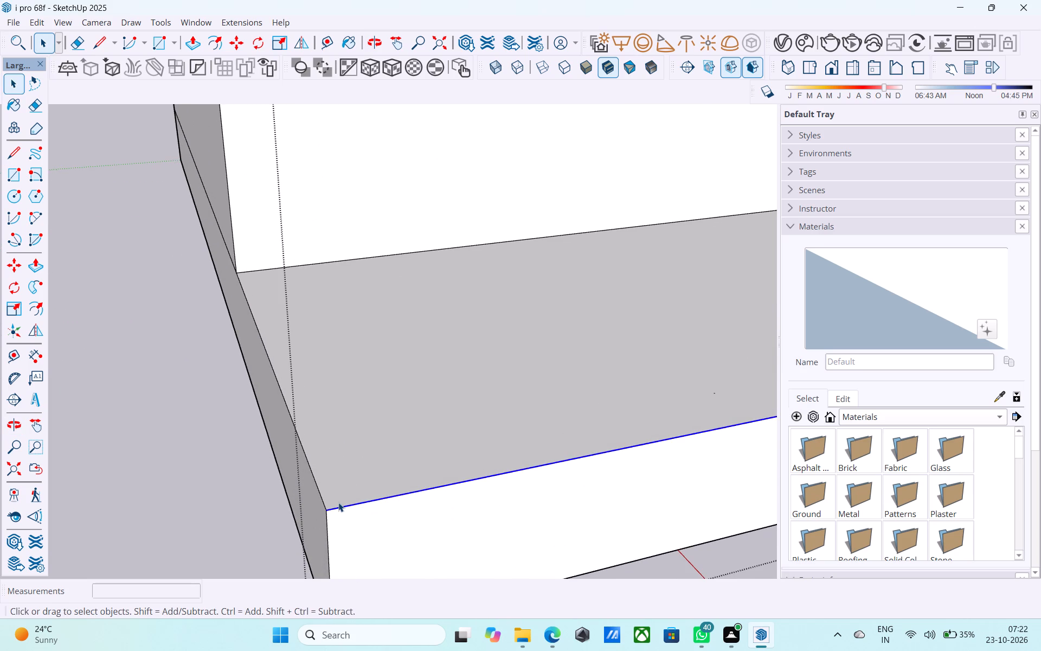
key("m")
left_click(324, 507)
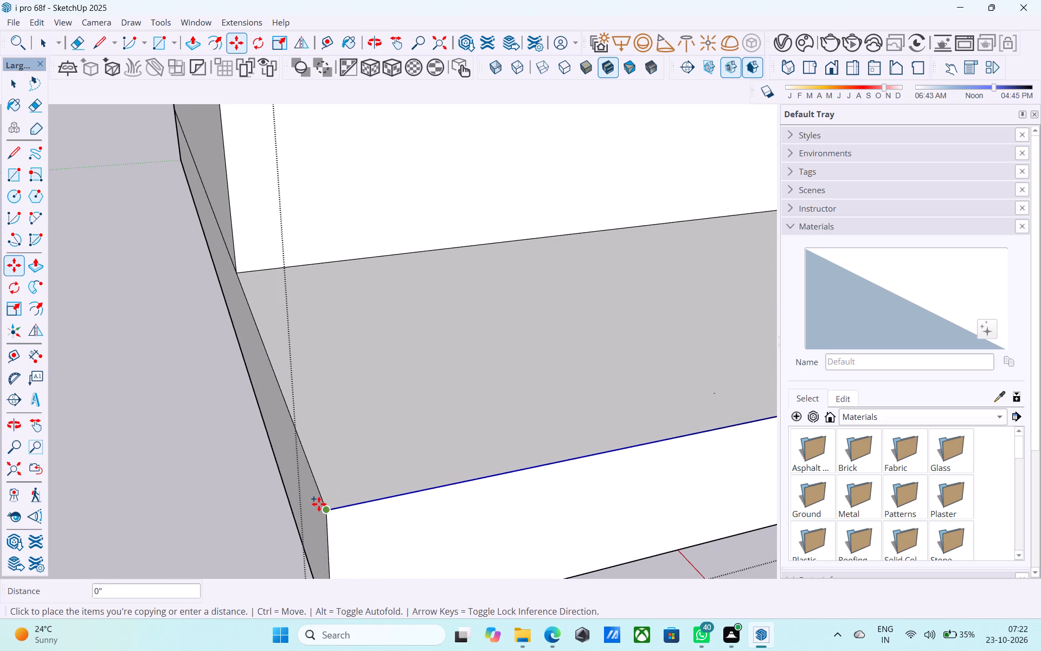
type("1\"")
key("Return")
key("space")
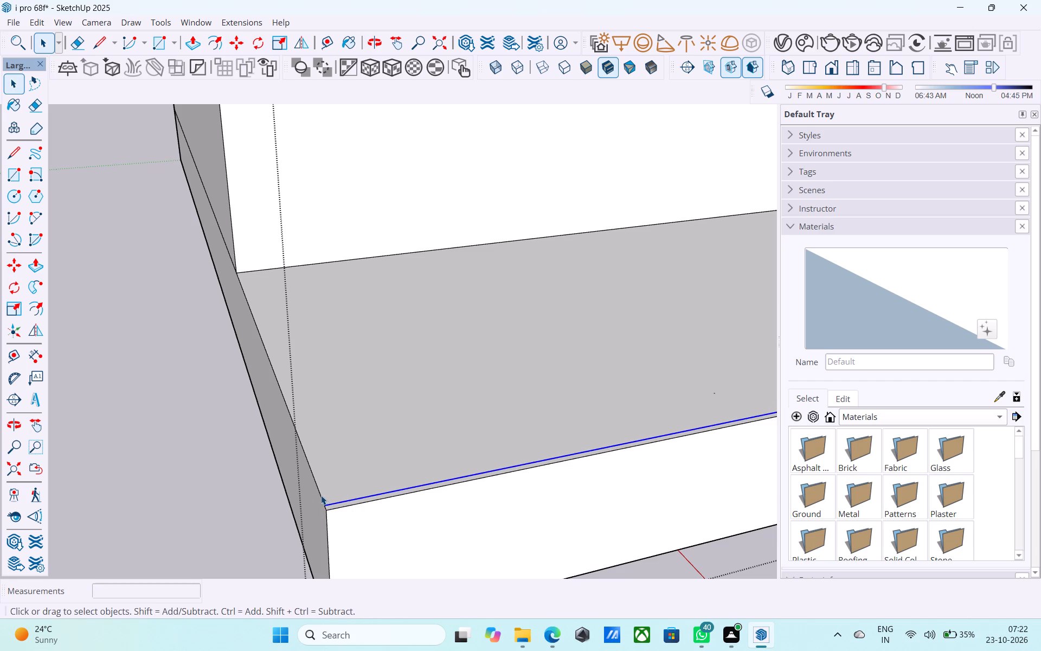
Copy the porch floor's outer side edge 1" inward, marking the inset at the front corner.
left_click(320, 495)
key("m")
scroll(320, 497, "up", 4)
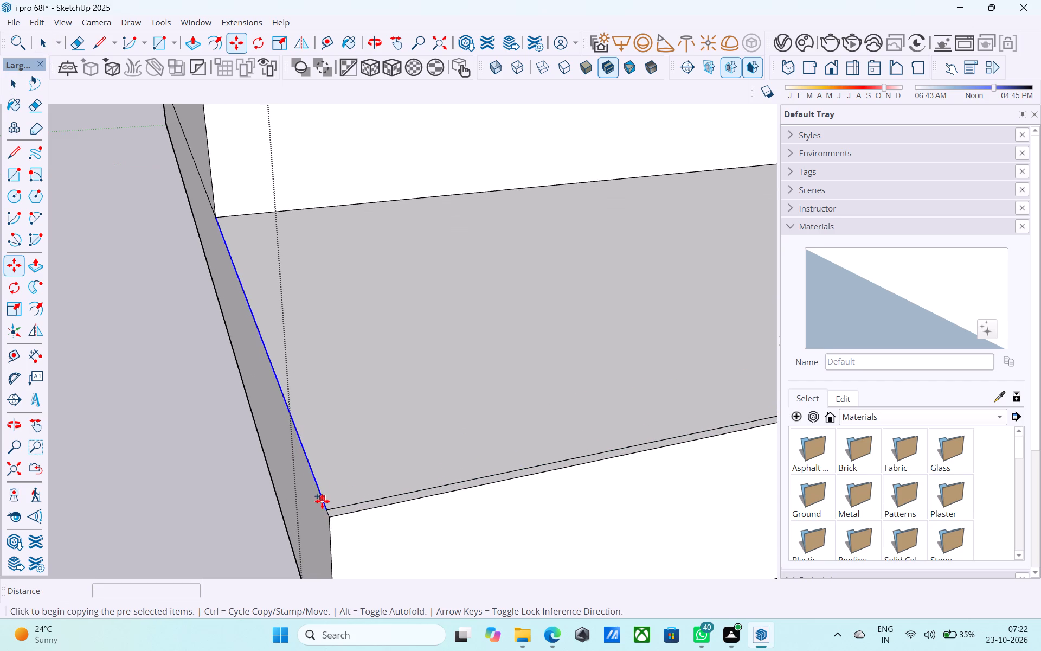
left_click(325, 507)
left_click(337, 507)
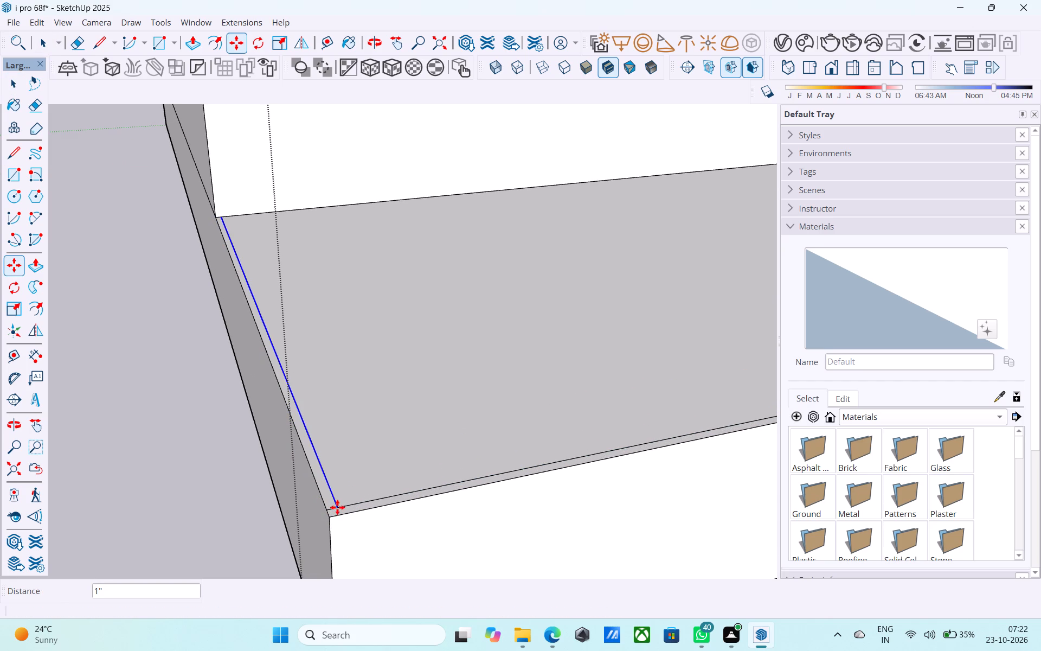
Draw a 1' by 1' rectangle on the porch floor from the intersection of the two 1" inset lines.
key("r")
left_click(337, 508)
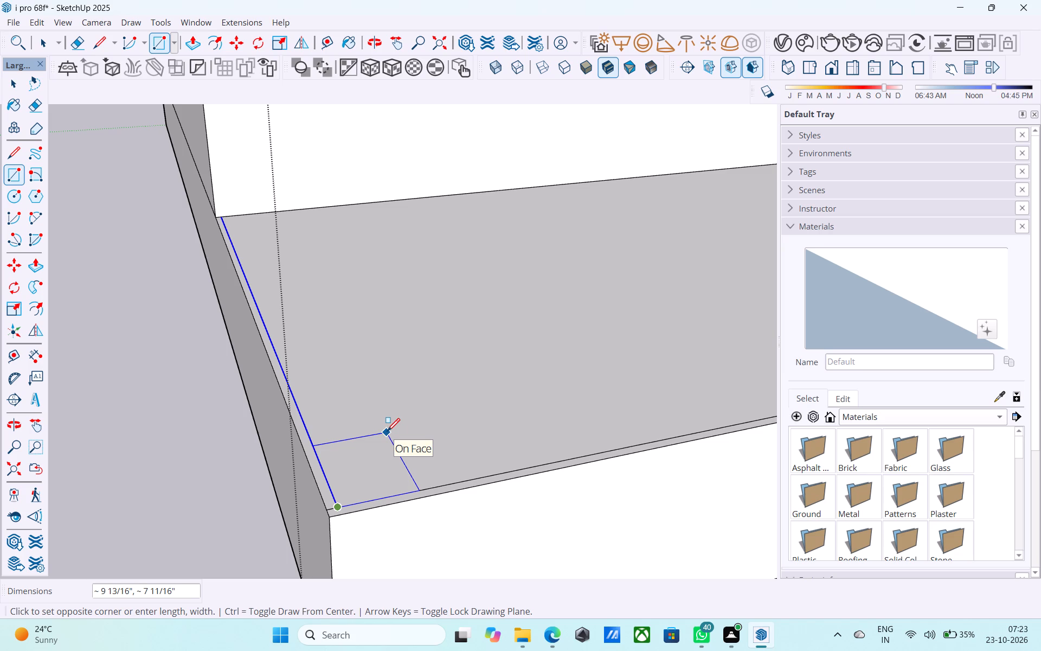
type("1',1'")
key("Return")
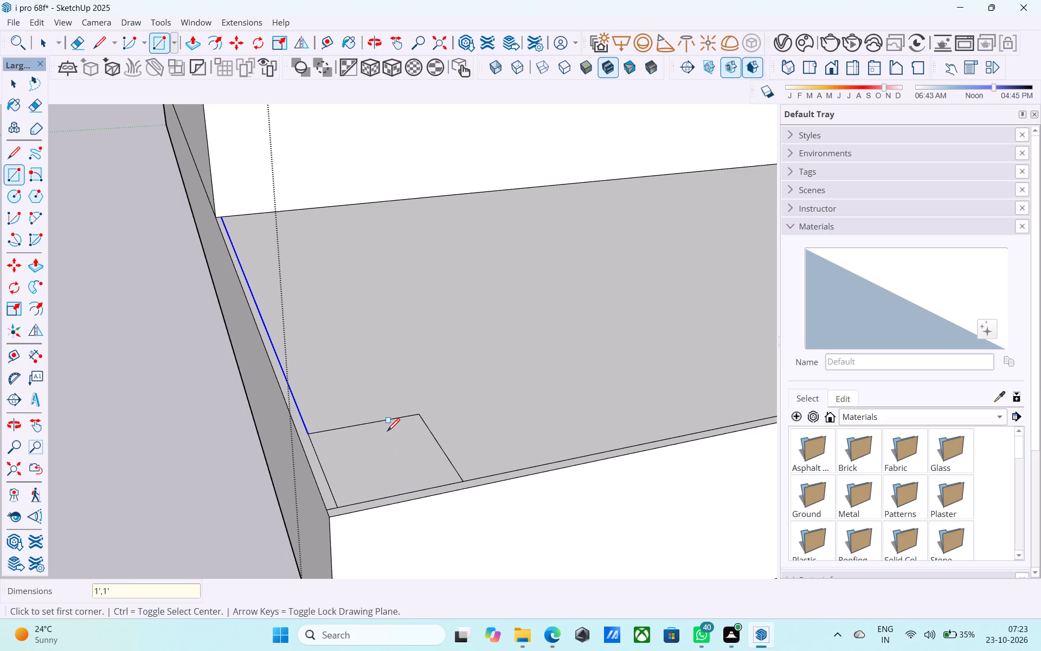
scroll(389, 443, "down", 20)
scroll(389, 443, "down", 1)
scroll(361, 455, "up", 9)
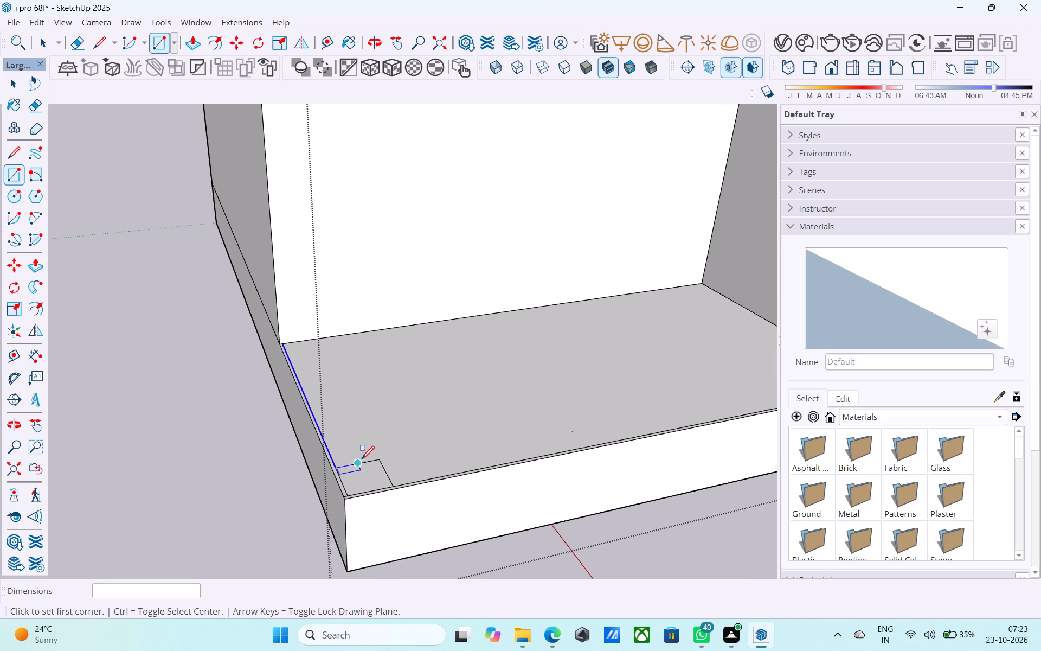
Push/Pull the 1' square up about 9' 11" as a corner column toward the first-floor slab.
key("space")
left_click(364, 479)
key("p")
left_click(360, 475)
scroll(358, 444, "down", 11)
left_click(354, 217)
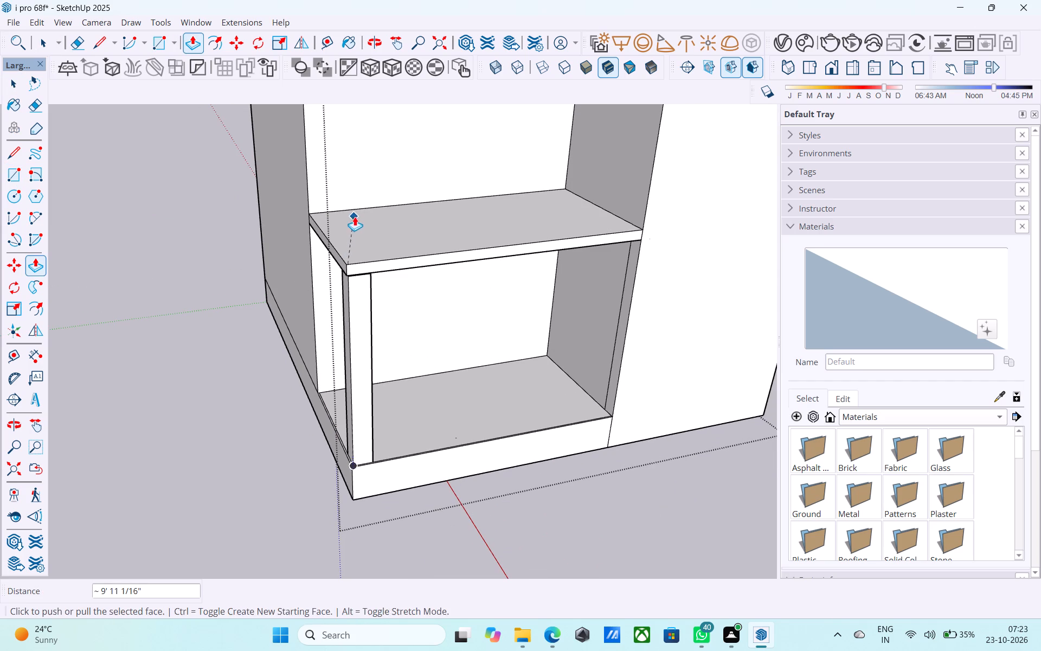
Push/Pull the column's top face about 10' 7" further up, through the first-floor slab to the roof slab's underside.
middle_click_drag(359, 290, 360, 190)
scroll(360, 183, "up", 8)
left_click(359, 165)
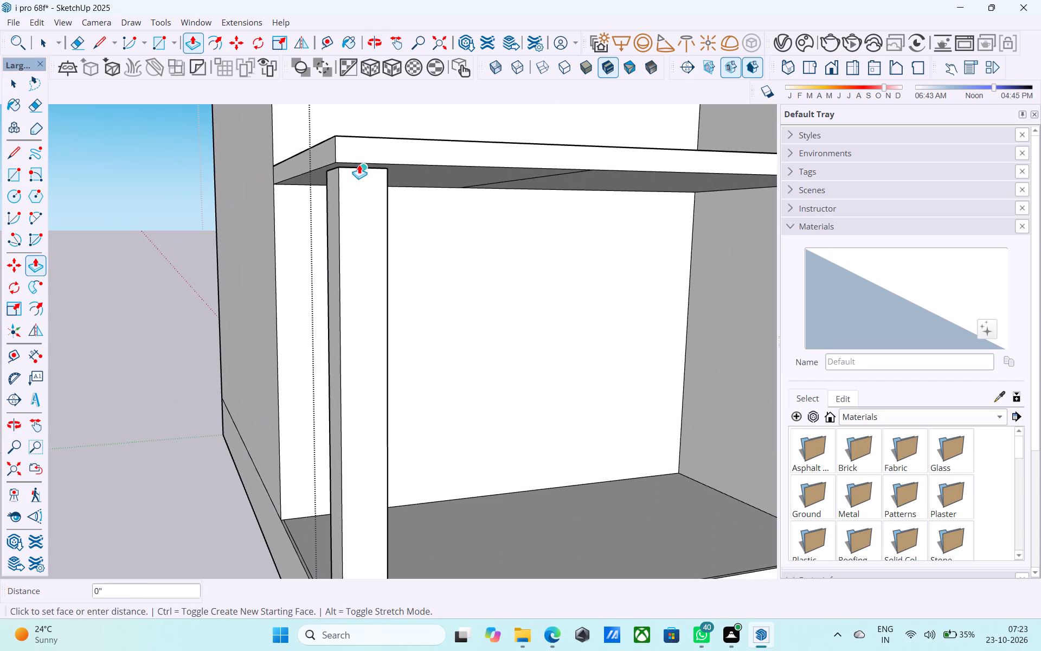
middle_click_drag(369, 129, 315, 372)
scroll(320, 354, "down", 6)
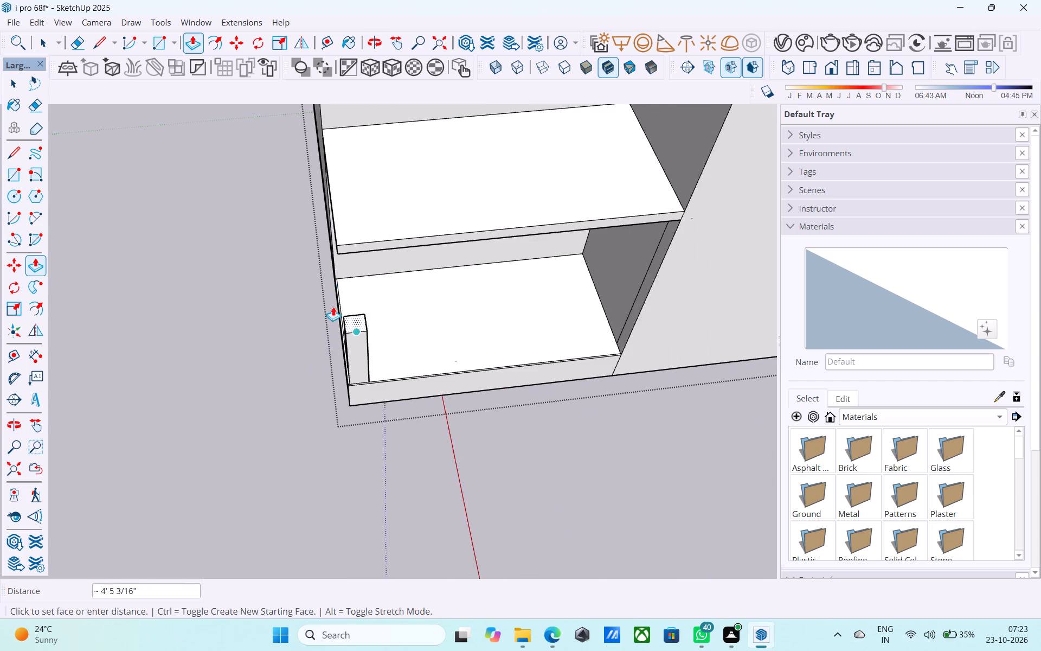
scroll(345, 249, "down", 5)
middle_click_drag(342, 246, 306, 254, "shift")
scroll(309, 225, "up", 4)
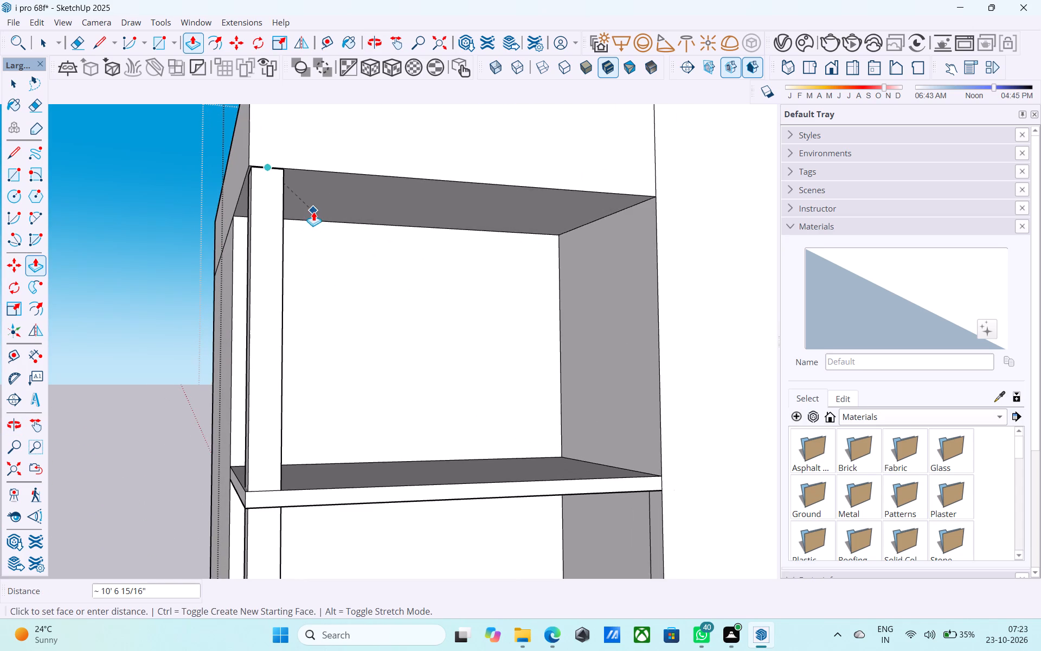
scroll(310, 195, "up", 3)
left_click(308, 188)
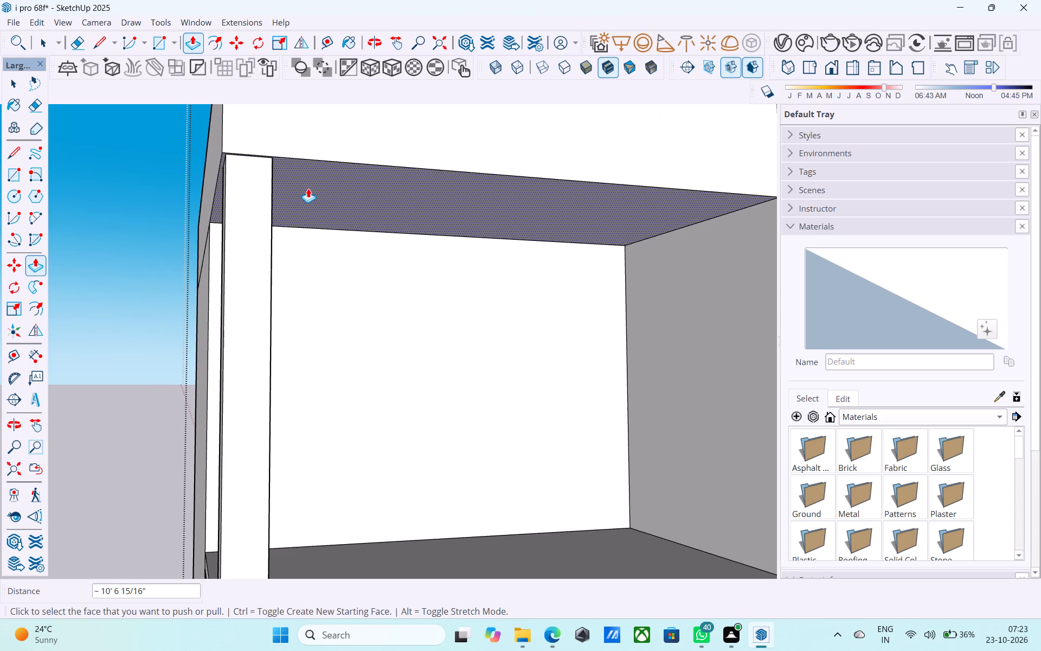
scroll(308, 188, "down", 4)
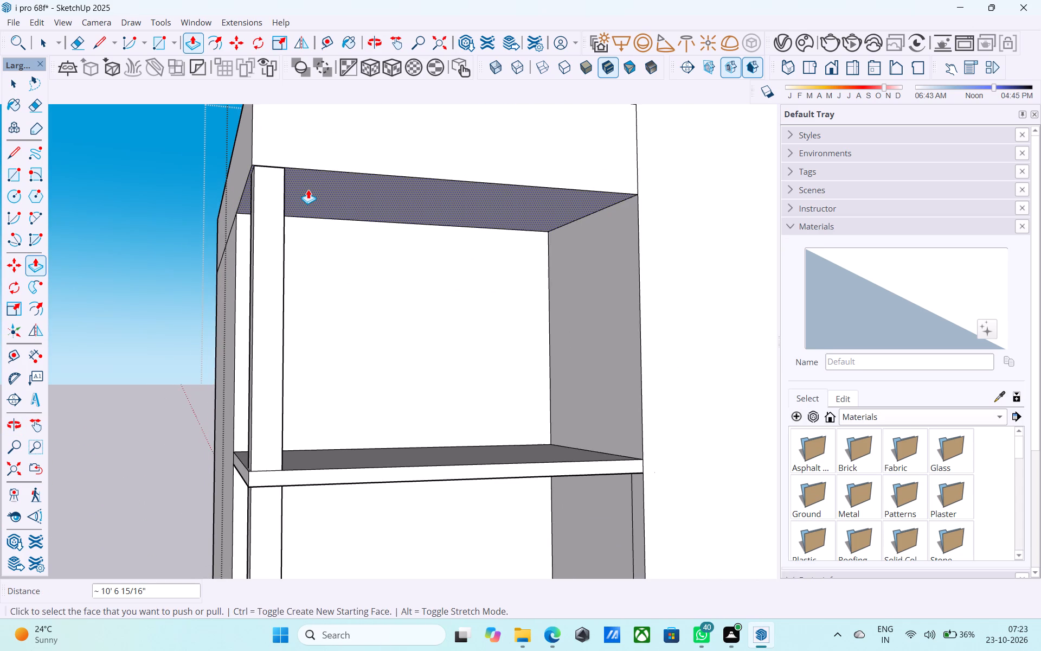
Push/Pull the first-floor slab's side and front edge faces 1' outward beyond the corner column.
scroll(308, 189, "down", 6)
middle_click_drag(310, 200, 321, 235)
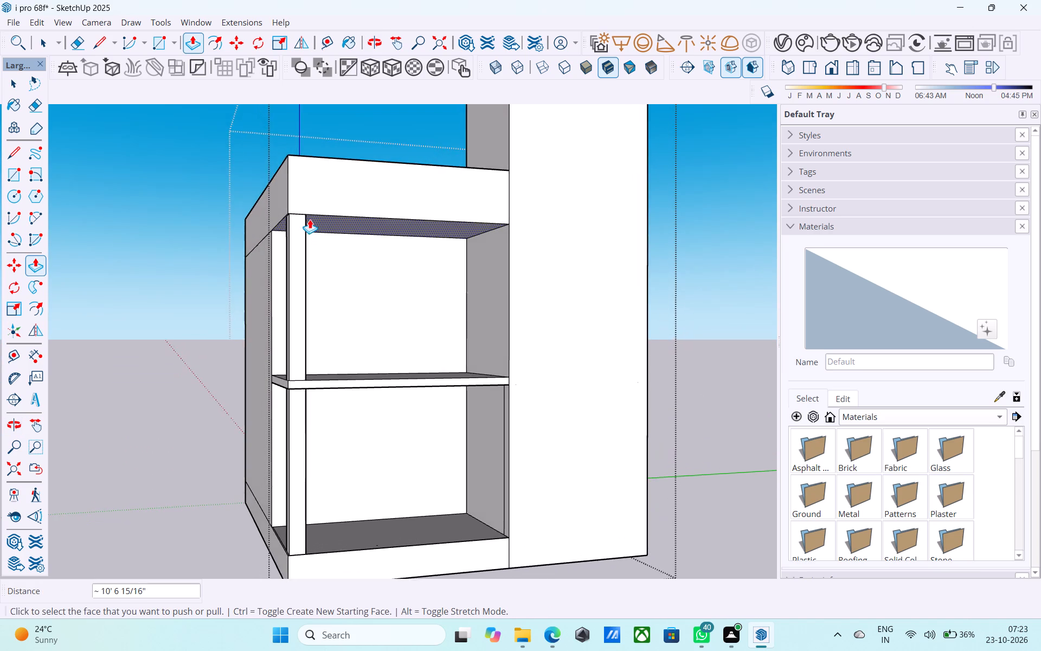
scroll(310, 219, "up", 5)
middle_click_drag(312, 220, 327, 245)
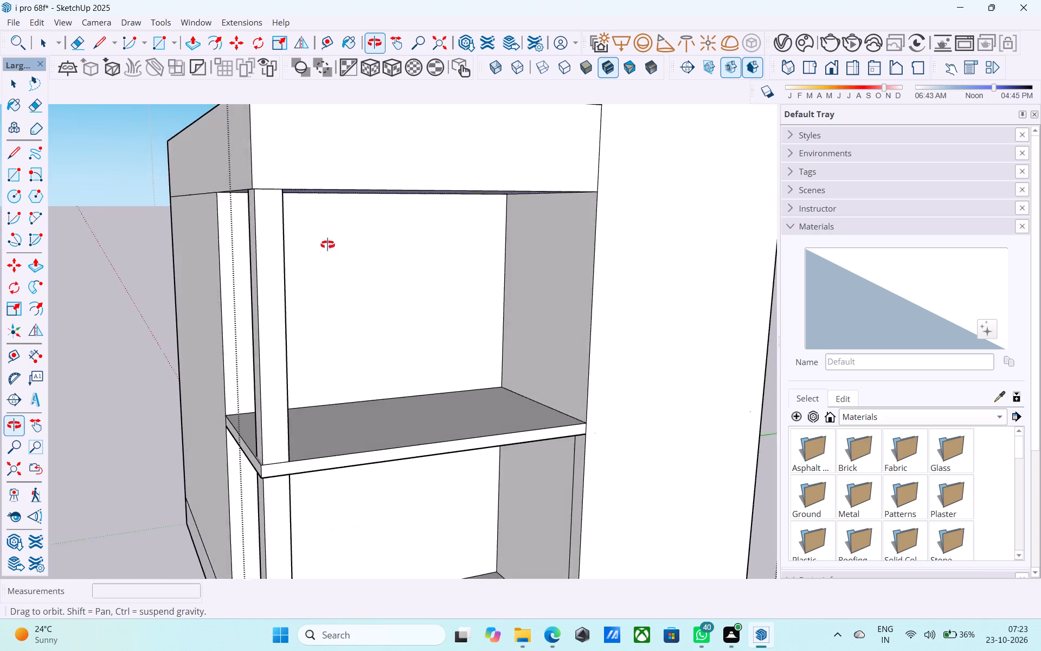
middle_click_drag(327, 245, 293, 237)
scroll(290, 232, "down", 6)
middle_click_drag(410, 264, 342, 270, "shift")
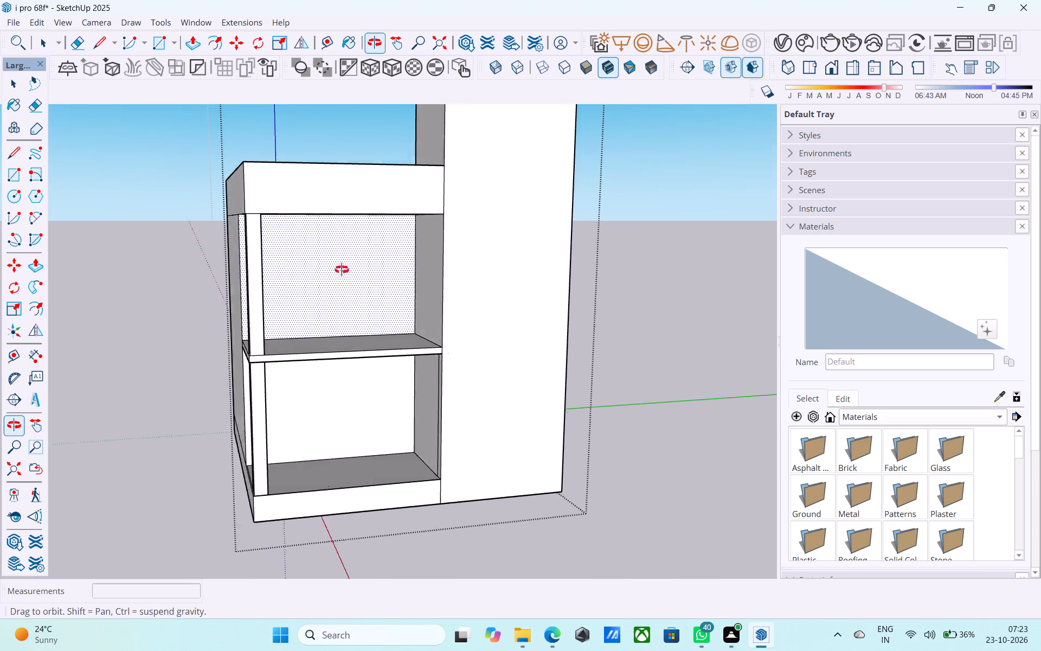
middle_click_drag(342, 270, 410, 258, "shift")
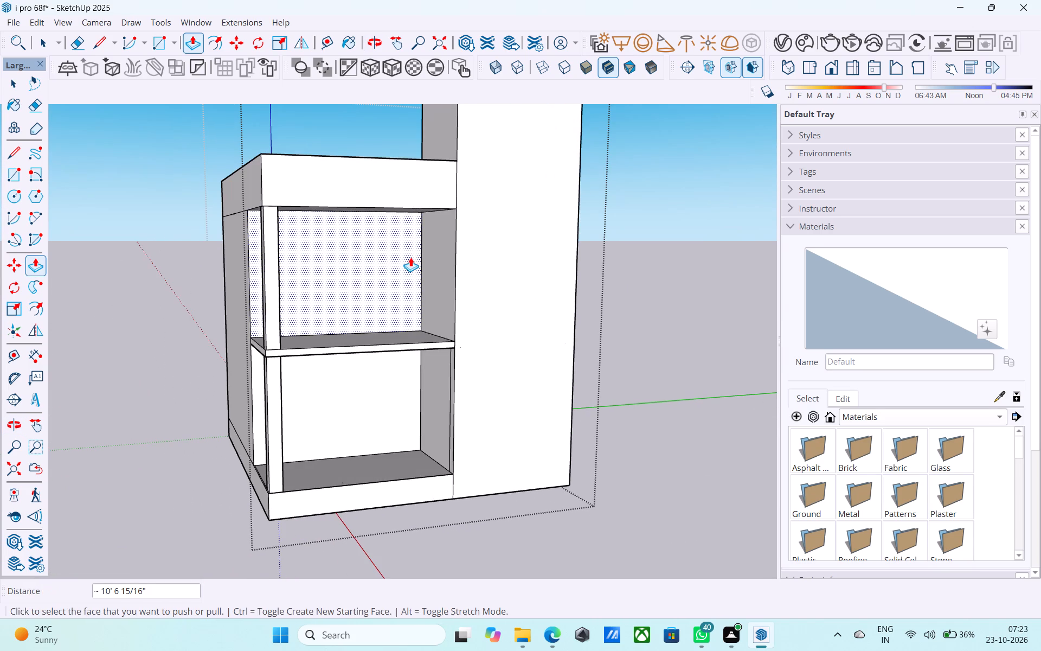
scroll(410, 257, "down", 4)
scroll(342, 300, "up", 4)
middle_click_drag(273, 325, 305, 334)
scroll(305, 335, "up", 8)
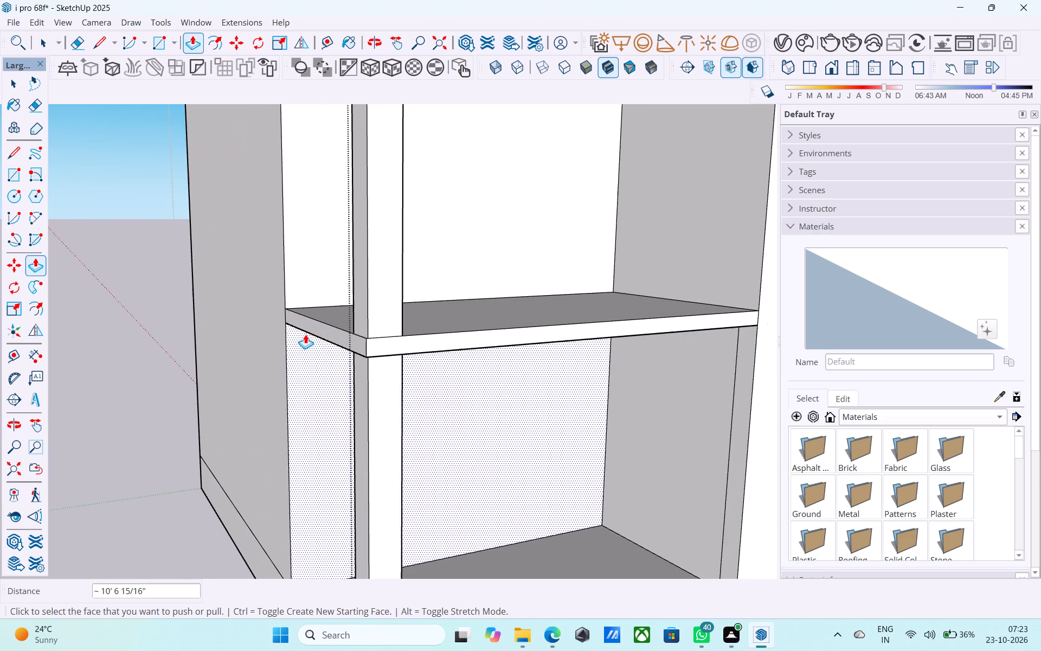
left_click(301, 324)
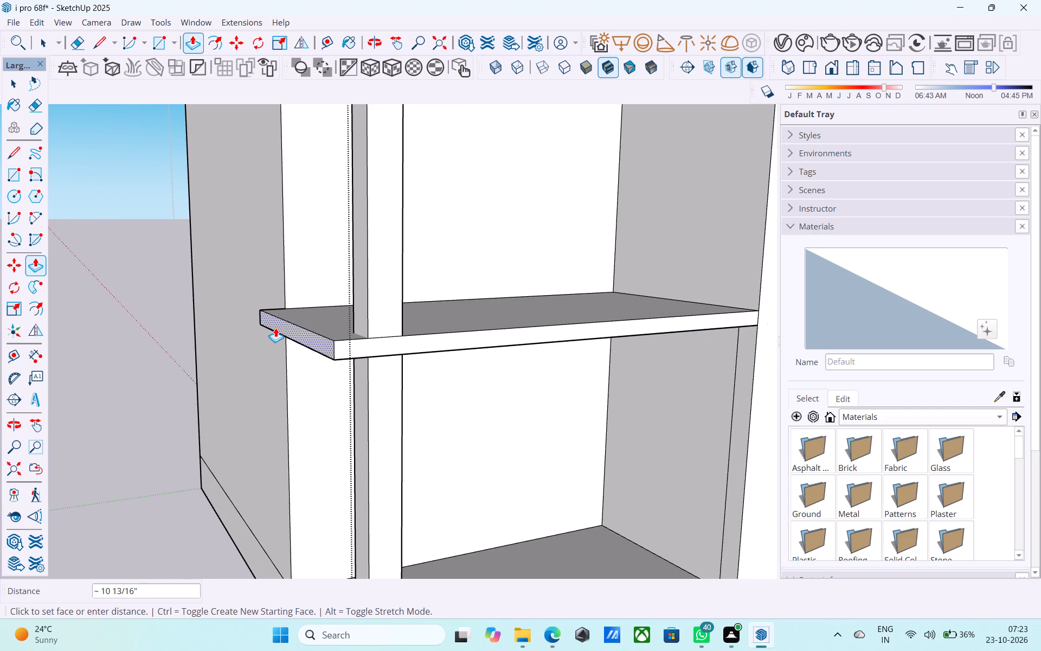
type("1'")
key("Return")
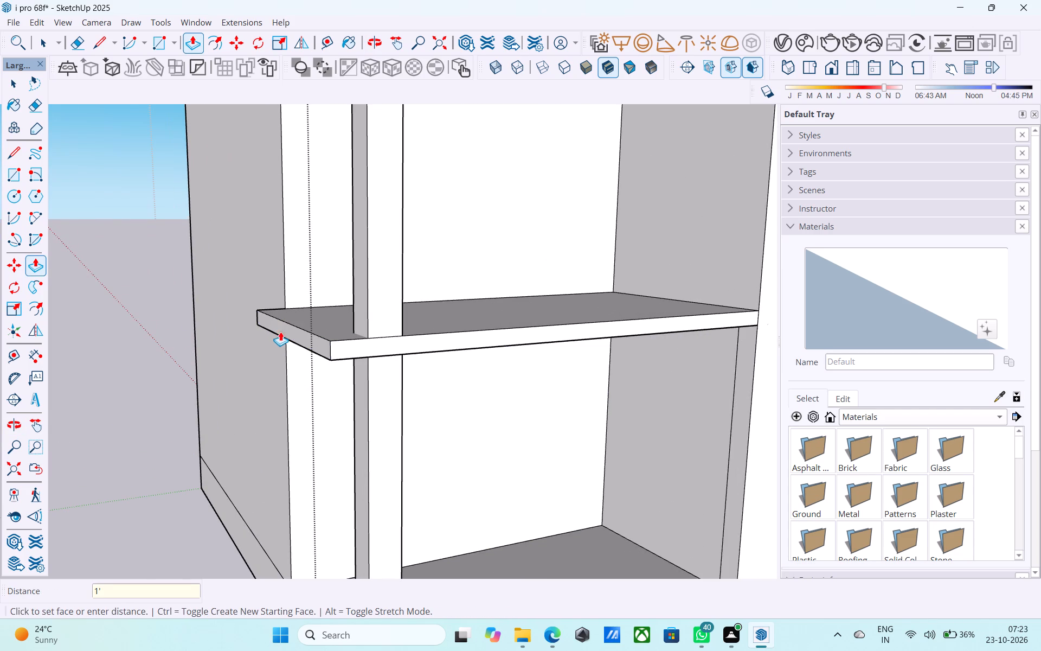
double_click(377, 350)
Measure the clear height from the first-floor slab to the roof slab's underside at the porch's inner corner.
scroll(377, 349, "down", 6)
scroll(343, 312, "down", 3)
middle_click_drag(343, 310, 330, 395)
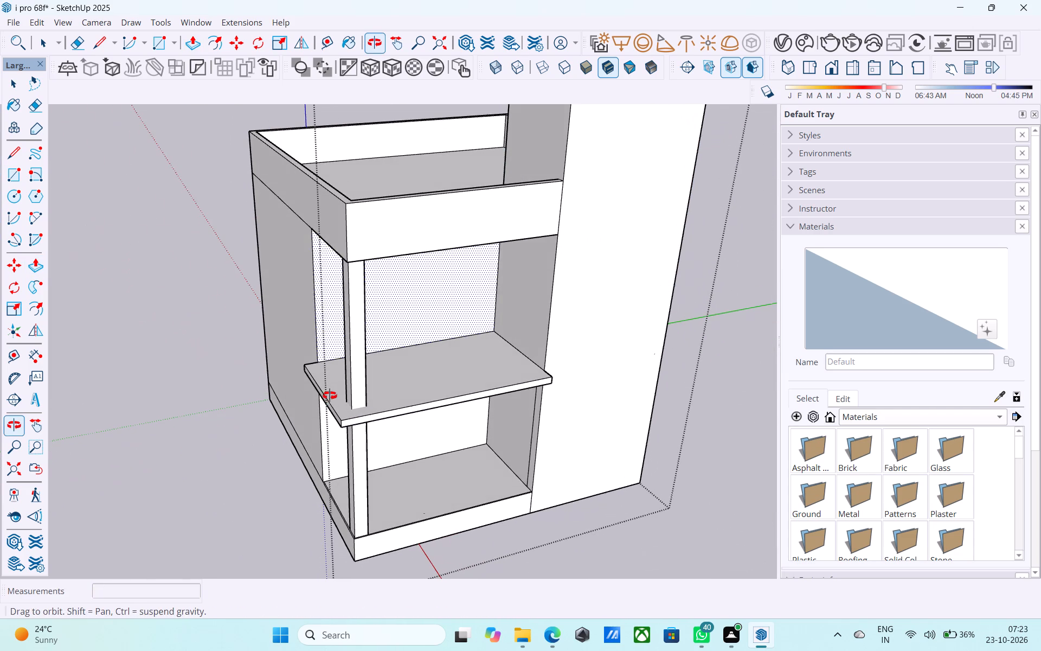
middle_click_drag(330, 395, 330, 396)
middle_click_drag(323, 325, 333, 288)
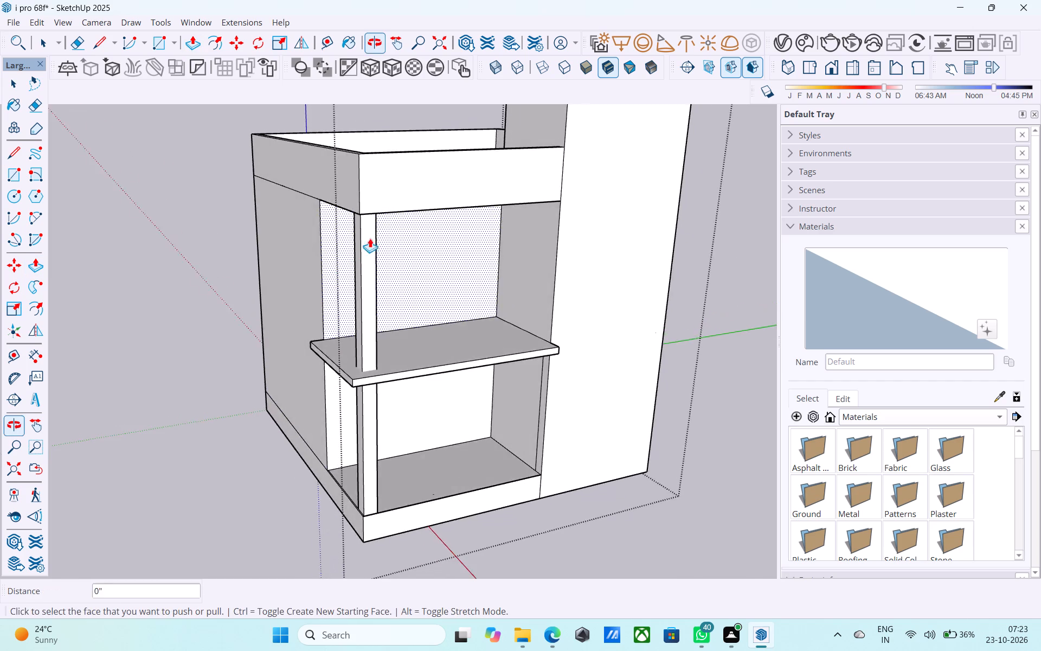
scroll(385, 214, "up", 4)
middle_click_drag(366, 211, 387, 138)
key("l")
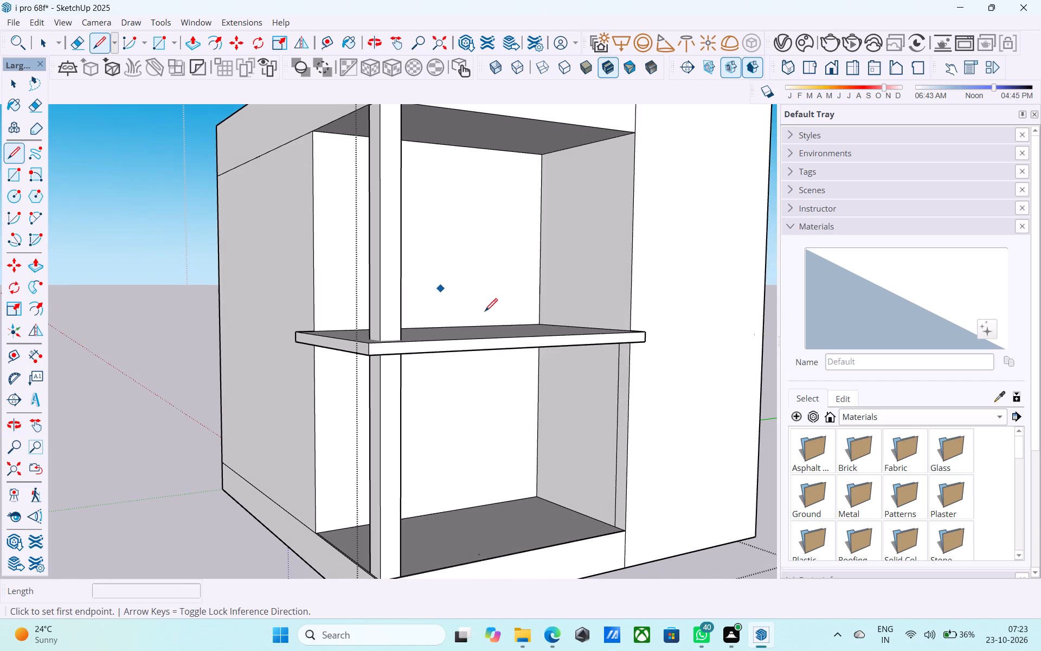
left_click(539, 325)
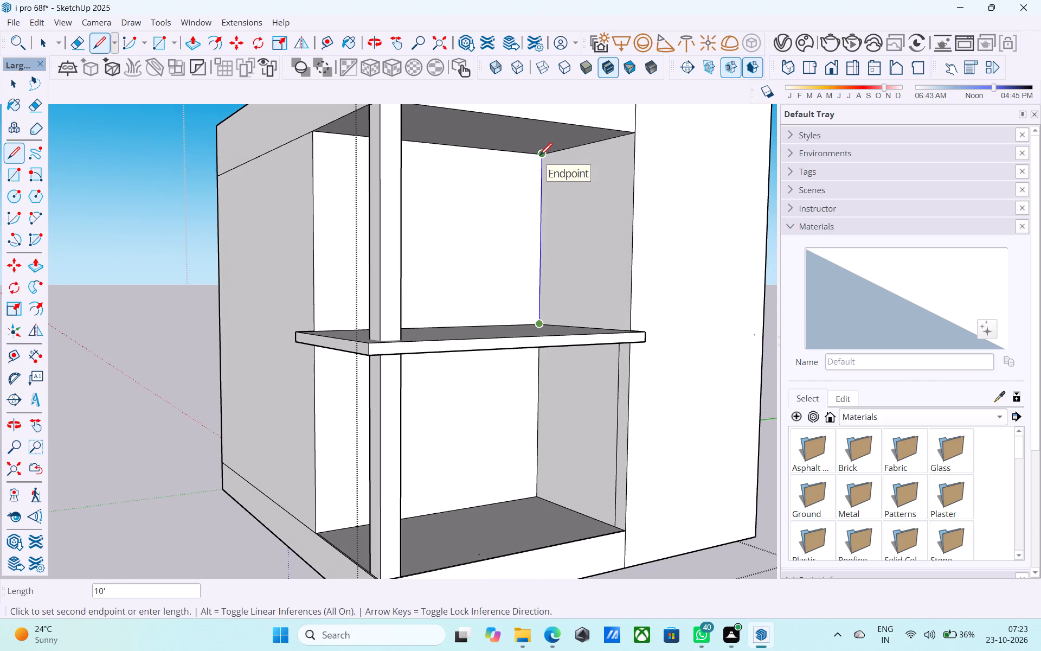
key("space")
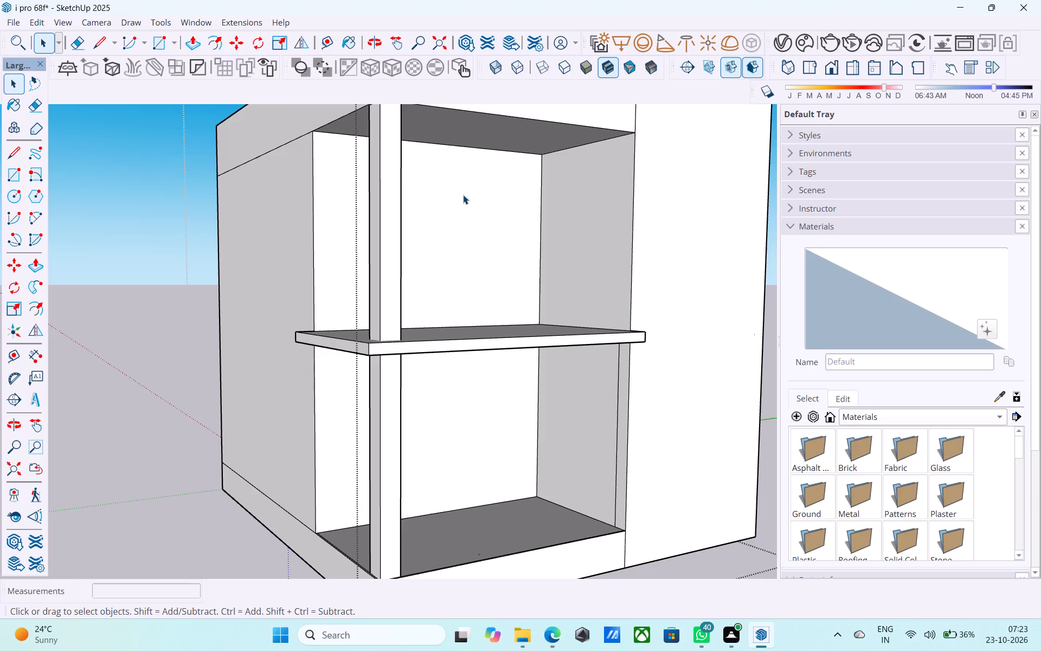
Copy the two bottom edges of the roof band above the porch, side and front, 6" upward.
scroll(463, 195, "down", 1)
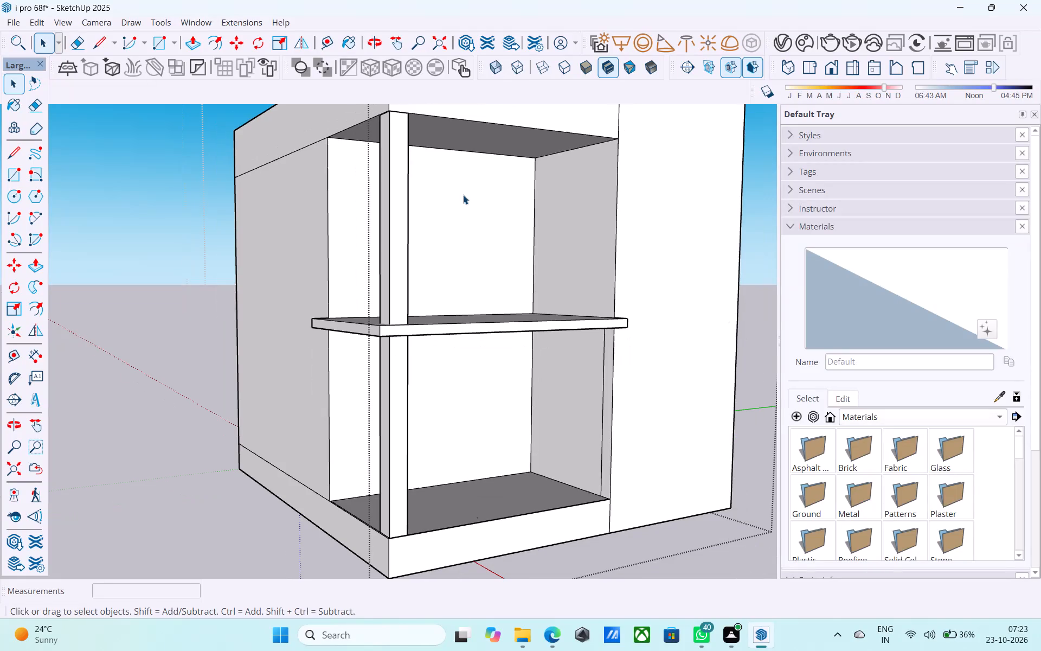
scroll(463, 195, "down", 4)
middle_click_drag(458, 220, 451, 290)
scroll(366, 199, "up", 8)
left_click(377, 189)
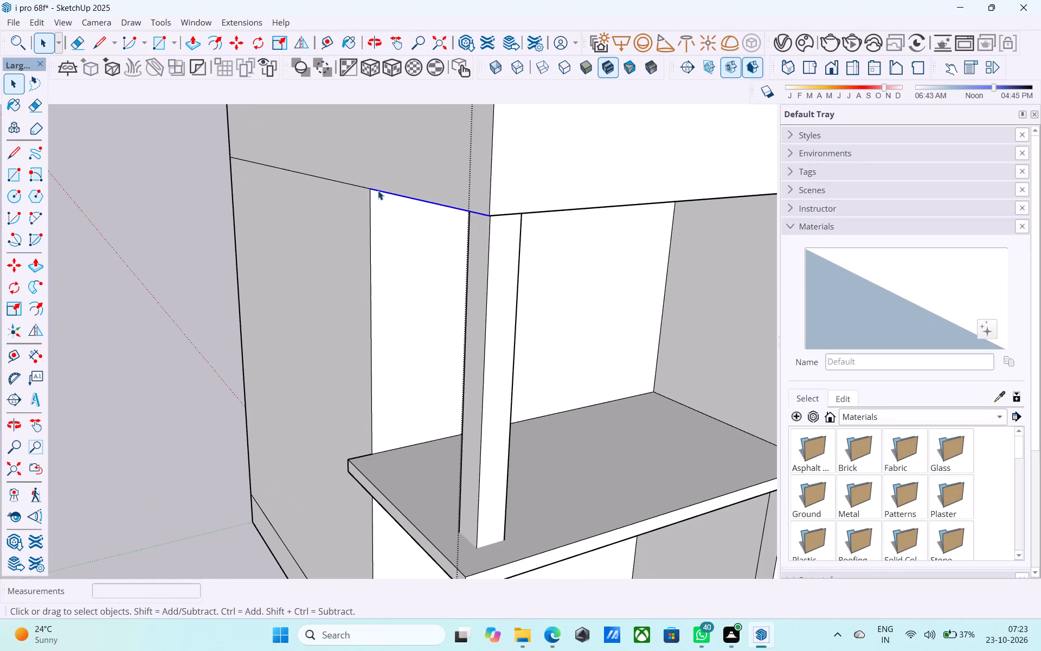
left_click(532, 211, "shift")
scroll(497, 216, "down", 6, "shift")
middle_click_drag(490, 219, 434, 245)
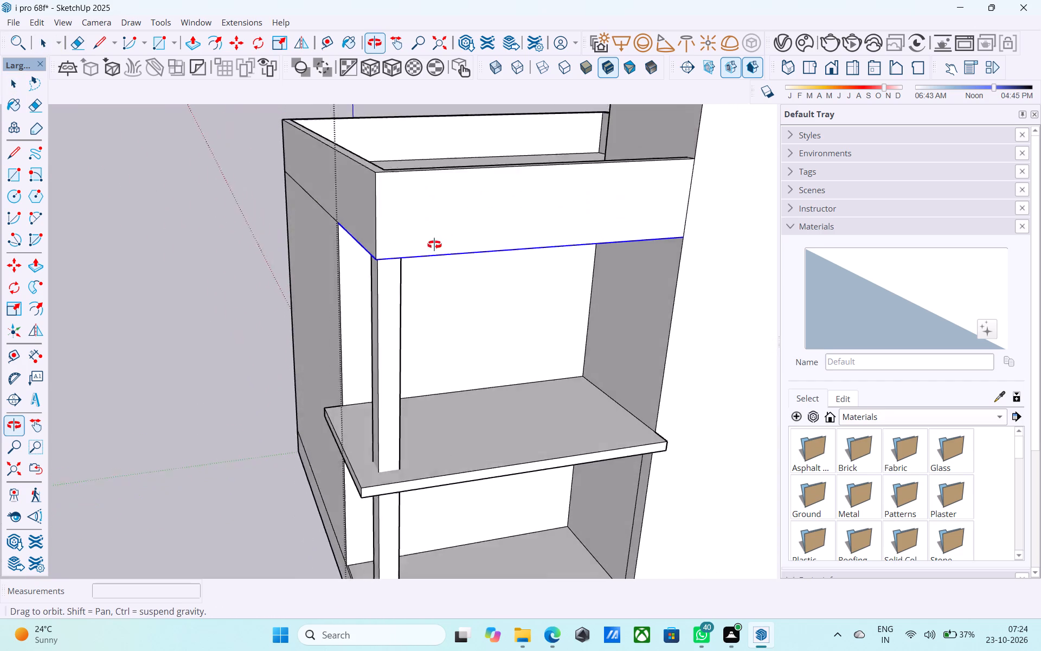
middle_click_drag(434, 245, 452, 265)
key("m")
left_click(417, 322)
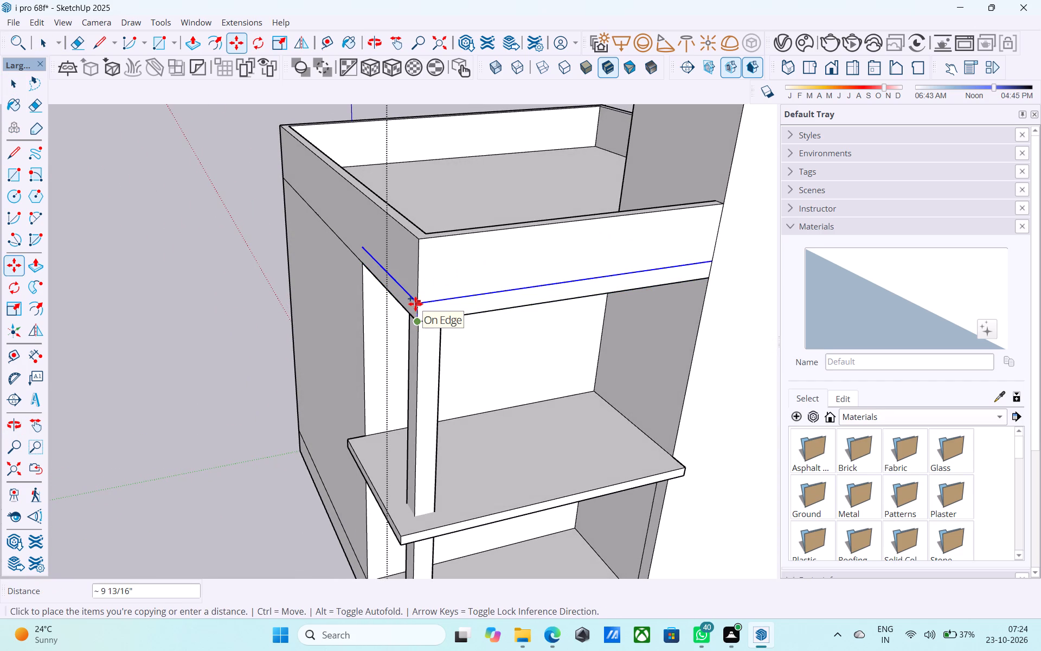
type("6\"")
key("Return")
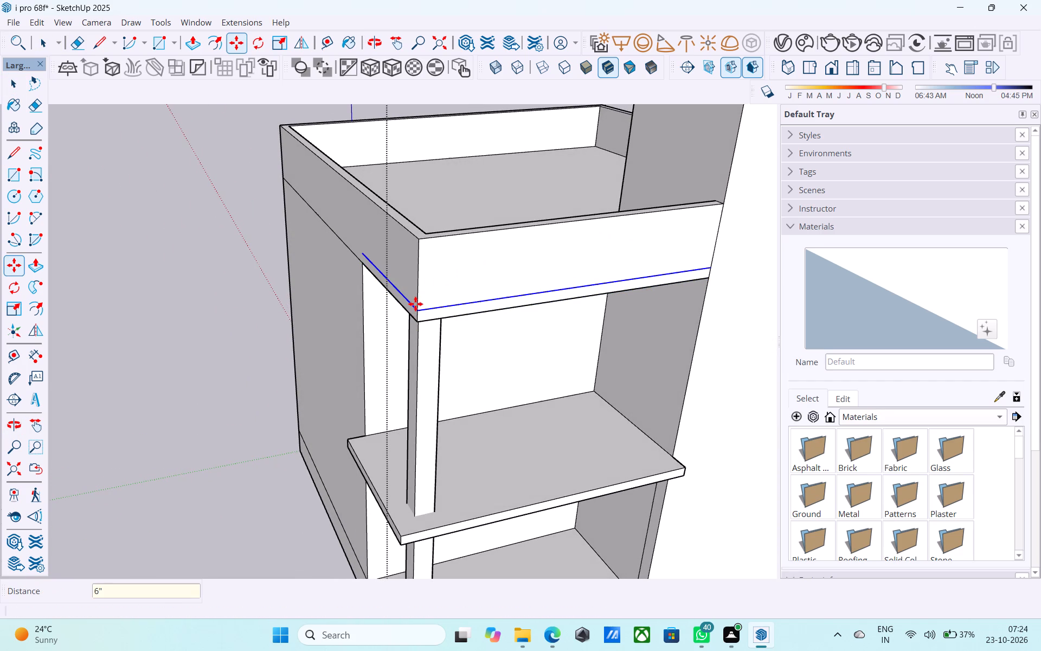
Draw a 6" vertical line closing the inner end of the side strip above the porch opening.
key("l")
middle_click_drag(356, 280, 376, 255)
scroll(380, 221, "up", 2)
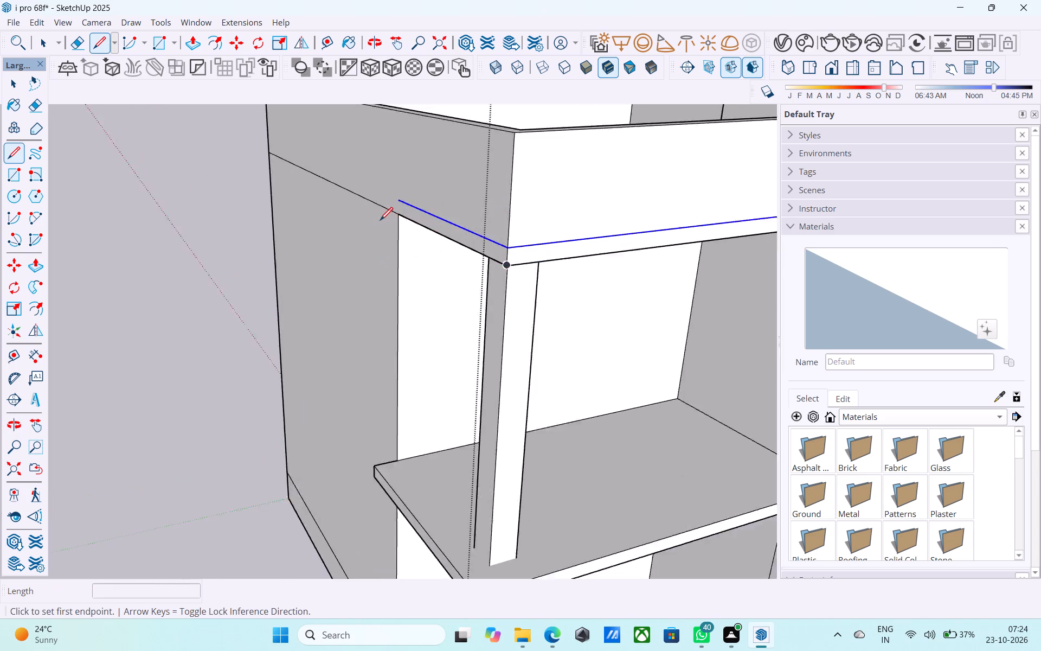
scroll(380, 221, "up", 4)
left_click(406, 210)
left_click(407, 194)
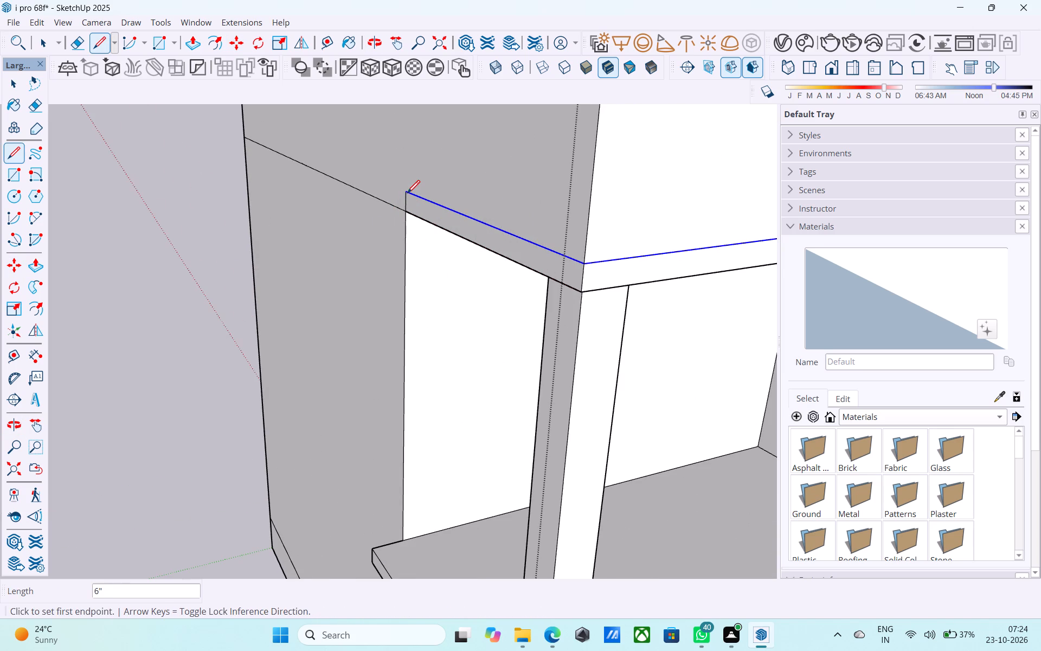
key("space")
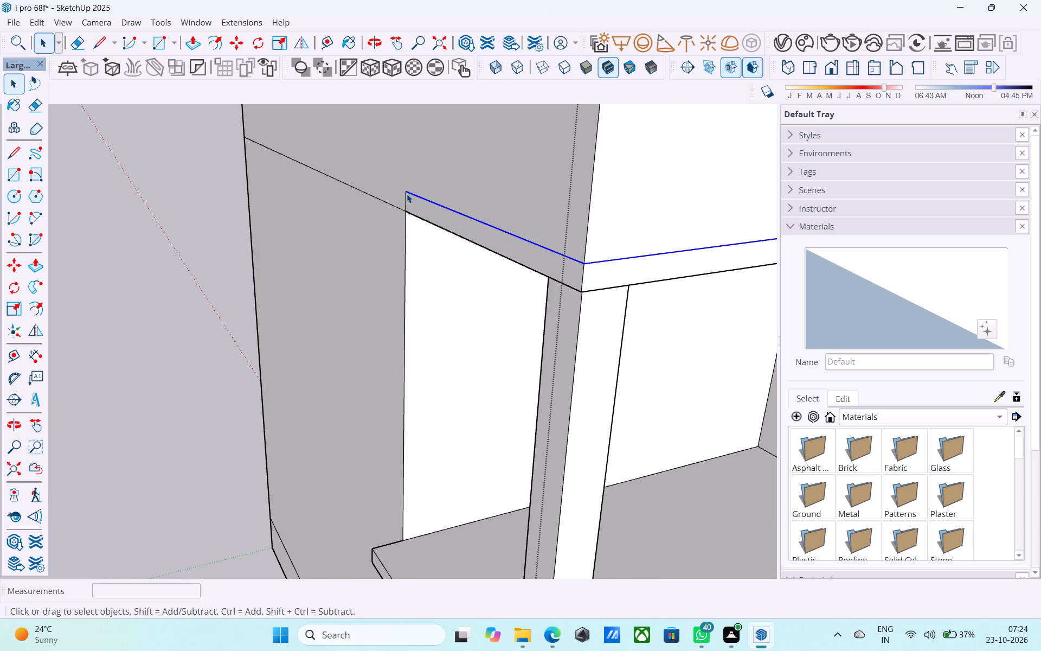
Push/Pull the 6" side and front strips above the porch 1' outward as a roof-level ledge.
left_click(425, 217)
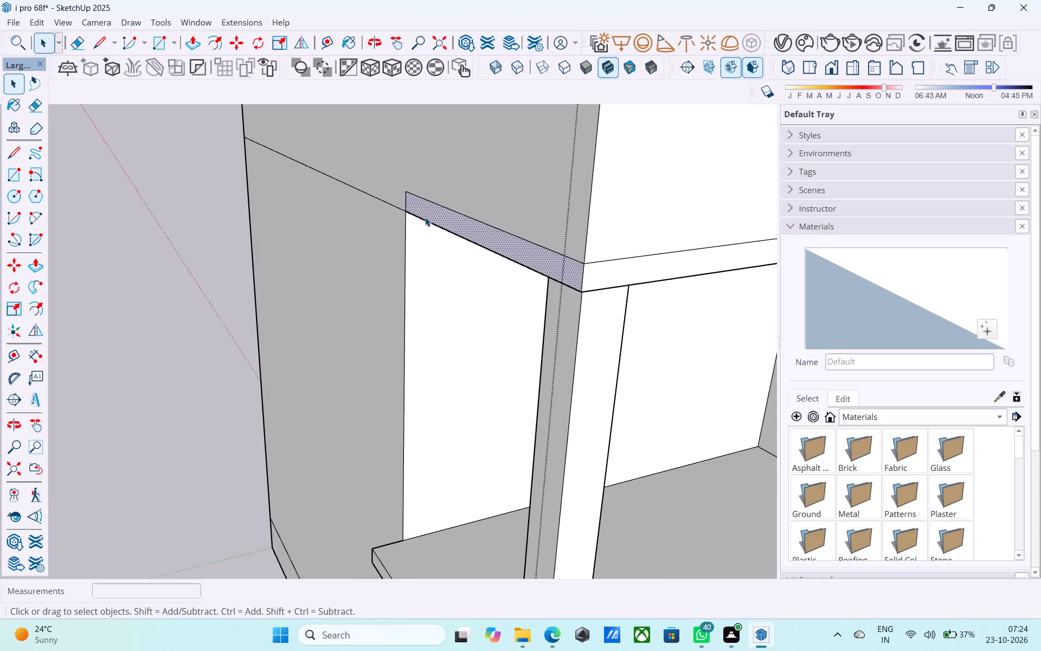
key("p")
double_click(424, 216)
scroll(372, 218, "down", 6)
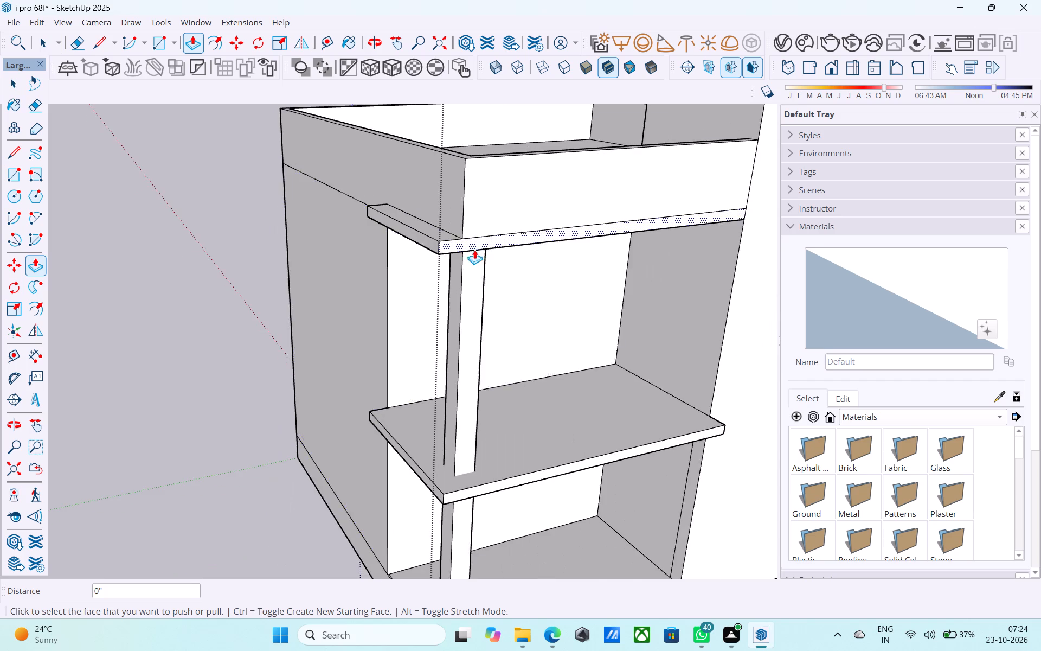
scroll(474, 249, "up", 5)
double_click(471, 242)
scroll(441, 200, "down", 11)
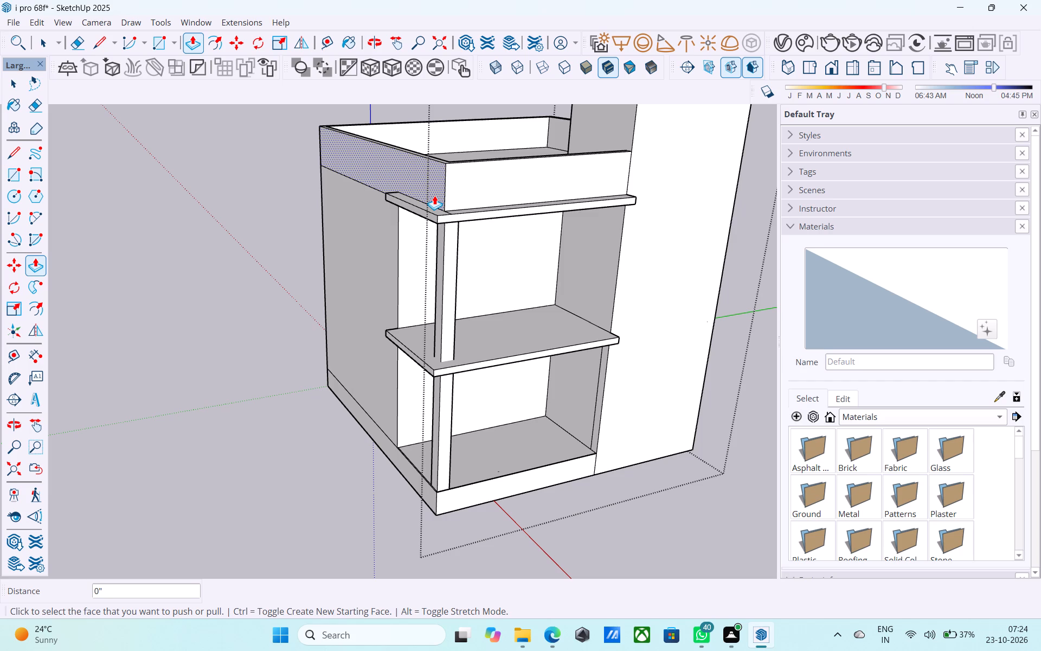
Push/Pull the tower-side end faces of the roof ledge and first-floor slab 1' across the tower's front.
scroll(434, 199, "down", 6)
middle_click_drag(482, 276, 467, 271)
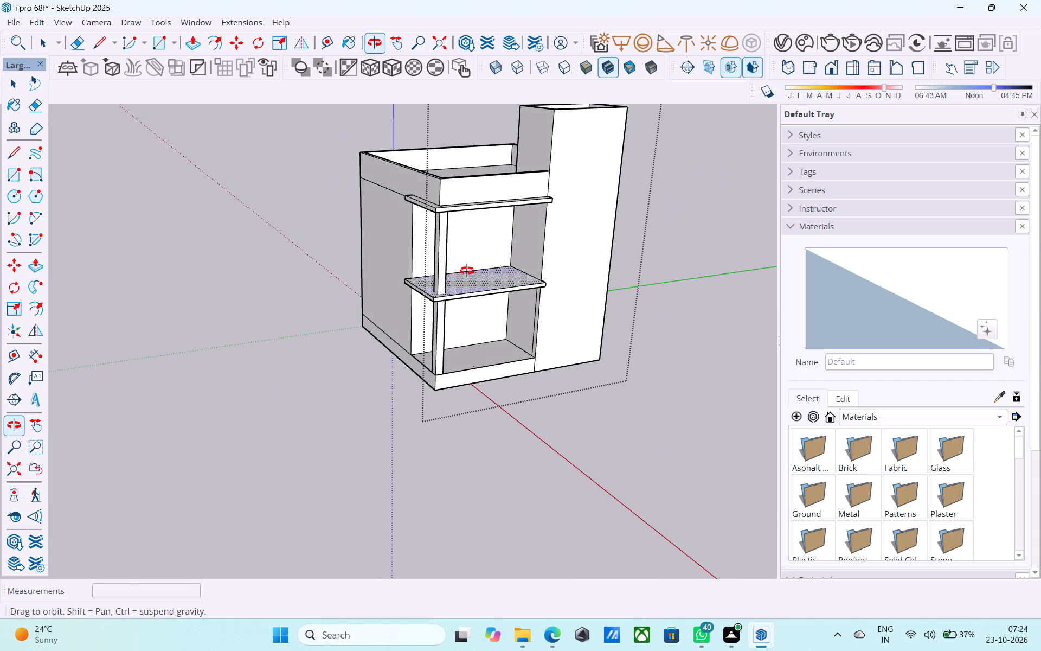
middle_click_drag(467, 271, 277, 232)
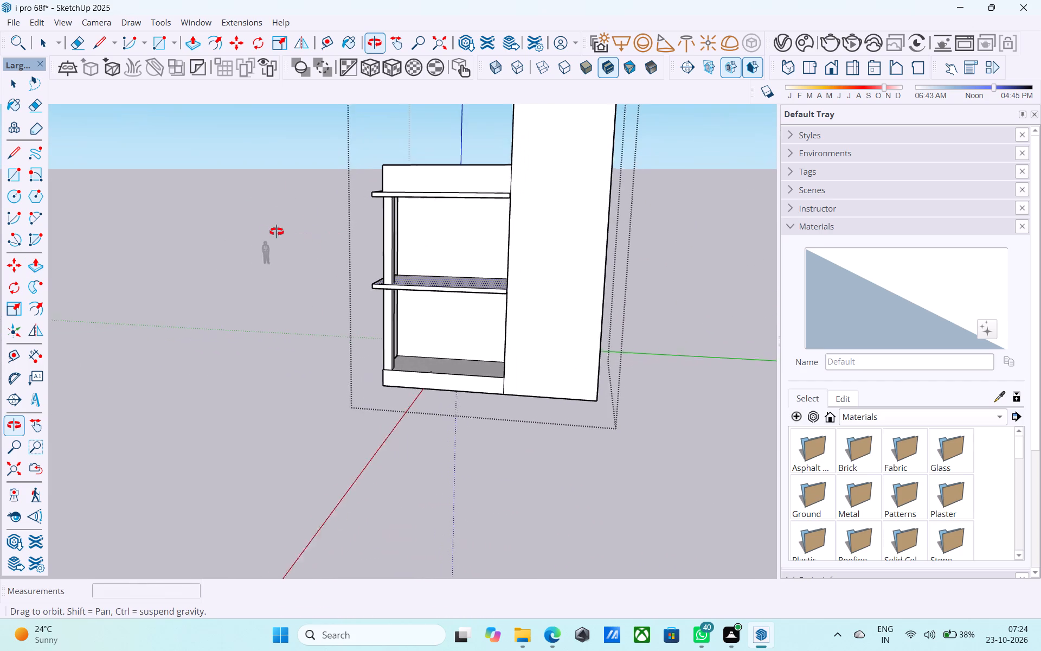
middle_click_drag(277, 232, 268, 232)
middle_click_drag(426, 227, 301, 248)
scroll(387, 222, "up", 5)
scroll(489, 207, "up", 3)
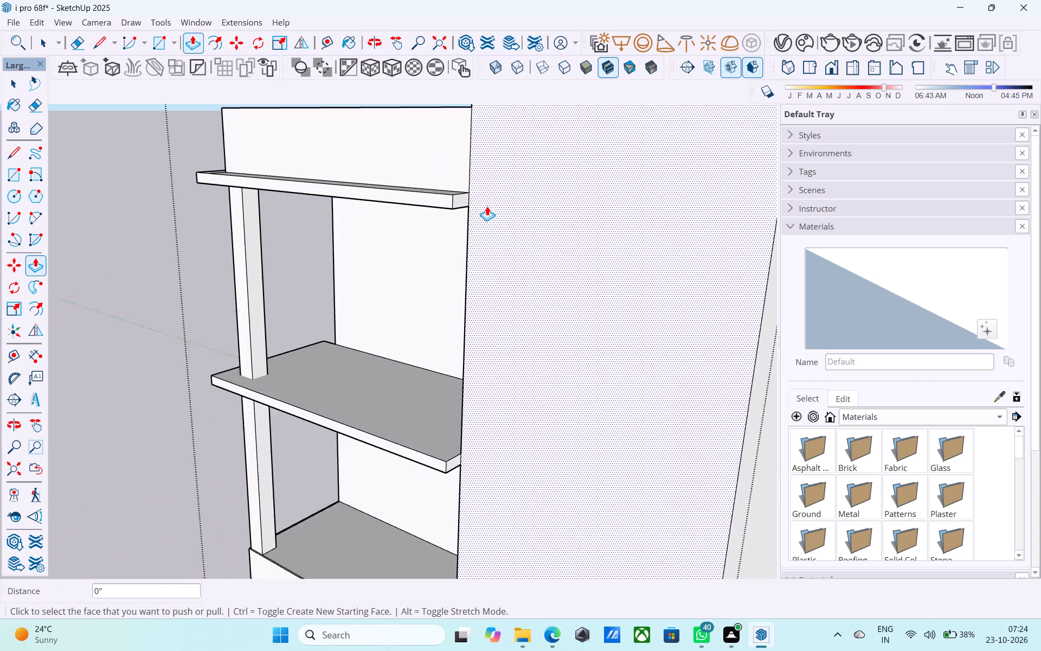
scroll(487, 206, "up", 4)
double_click(454, 196)
scroll(454, 196, "down", 6)
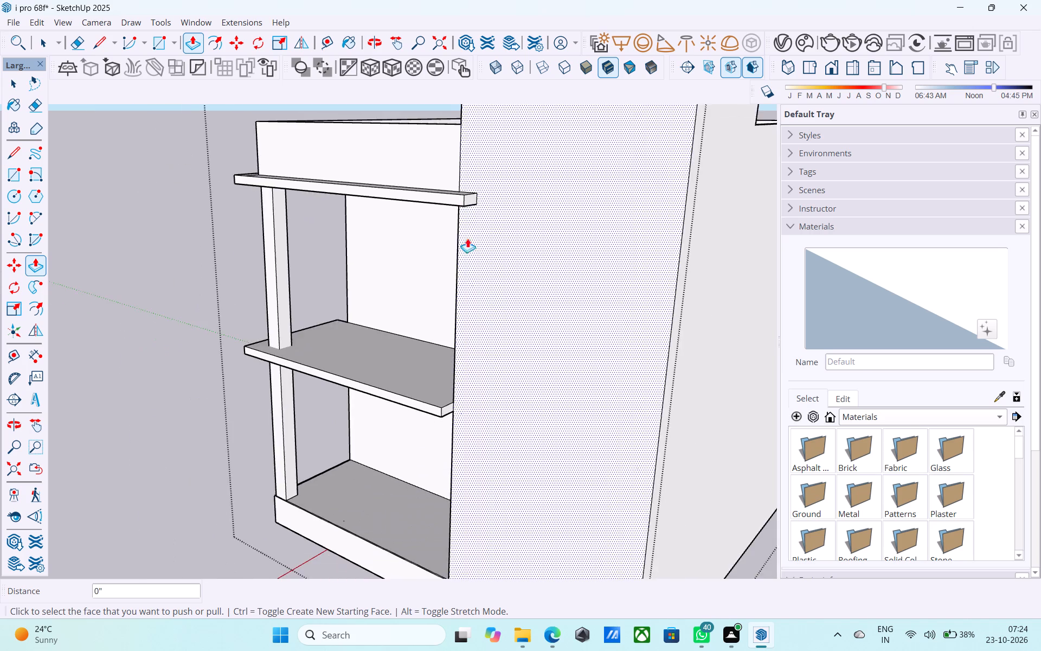
scroll(461, 342, "down", 2)
scroll(445, 406, "up", 9)
double_click(453, 395)
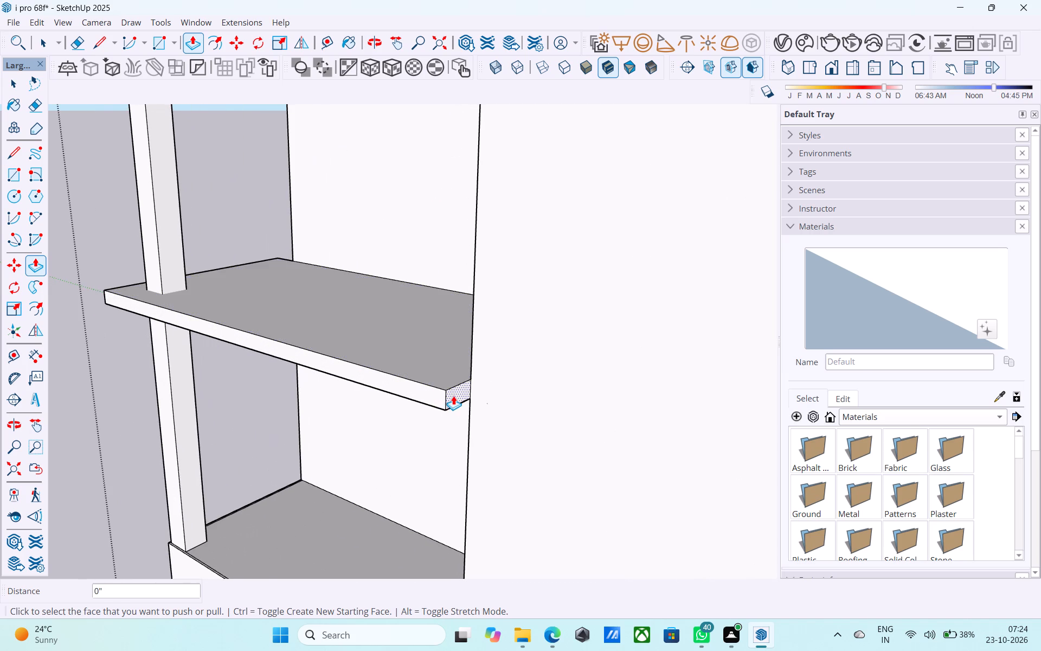
Push/Pull the side-wall end faces of the roof ledge and first-floor slab 1' along the side wall.
scroll(457, 383, "down", 11)
middle_click_drag(450, 384, 883, 372)
middle_click_drag(464, 378, 679, 392)
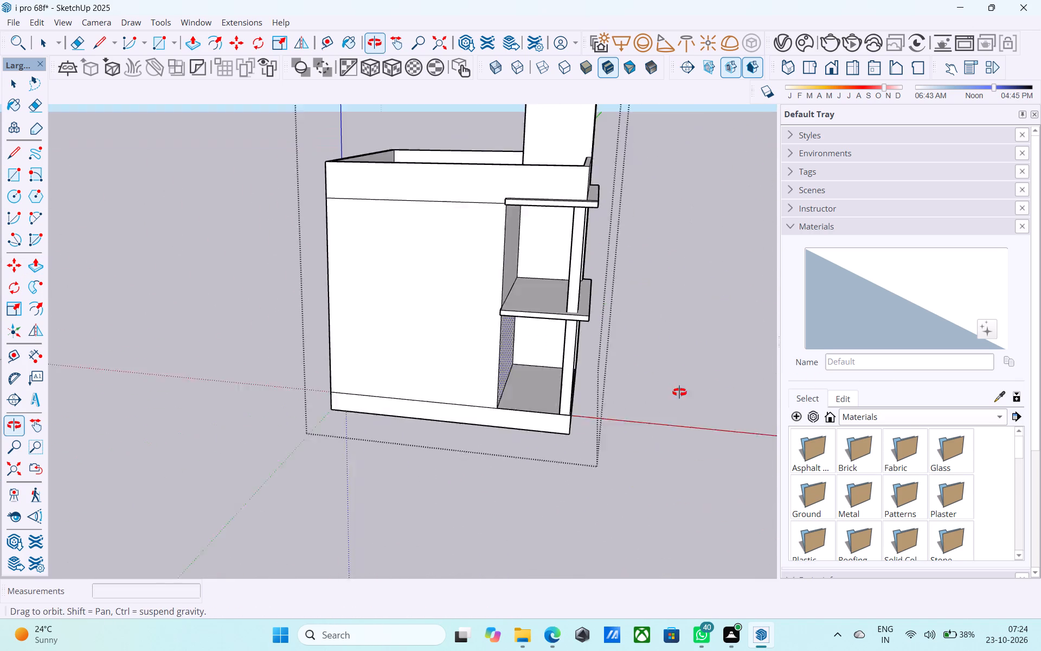
middle_click_drag(679, 392, 702, 386)
scroll(628, 216, "up", 5)
middle_click_drag(575, 251, 750, 298)
scroll(513, 192, "up", 3)
scroll(578, 214, "up", 4)
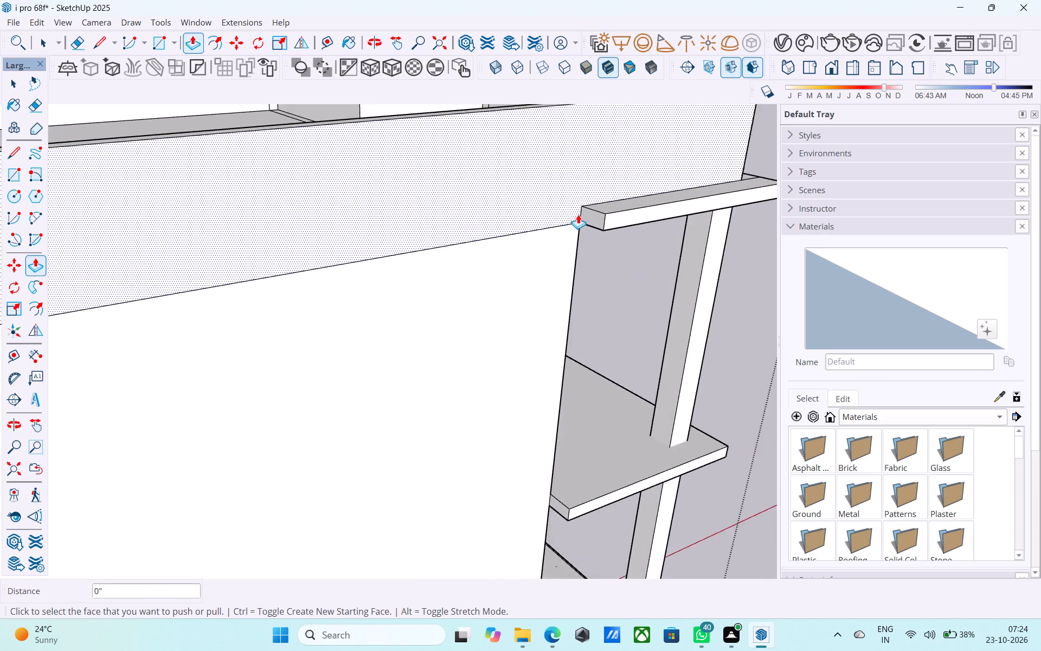
scroll(578, 214, "up", 4)
double_click(590, 215)
scroll(584, 181, "down", 7)
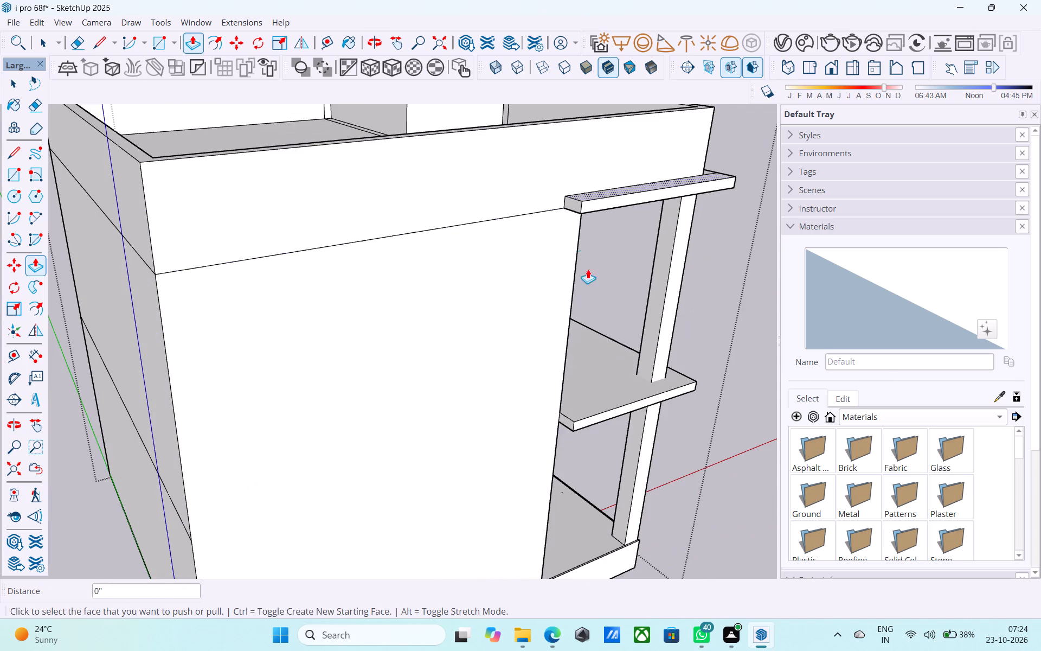
scroll(572, 425, "up", 9)
double_click(568, 420)
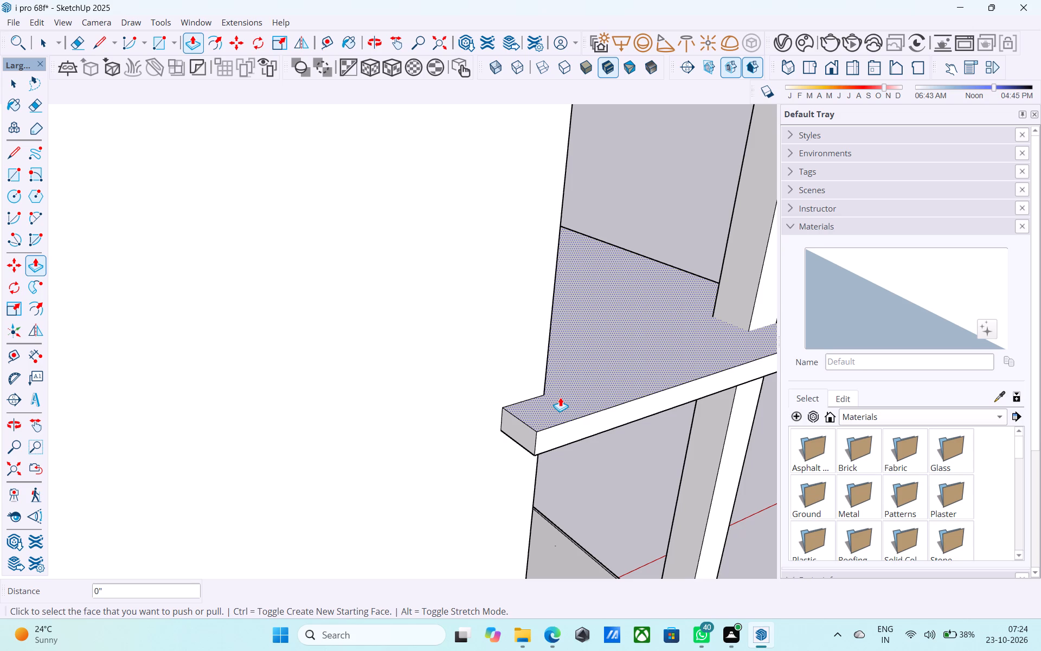
Draw a line along the column's front base edge on the first-floor slab's top face.
scroll(560, 397, "down", 2)
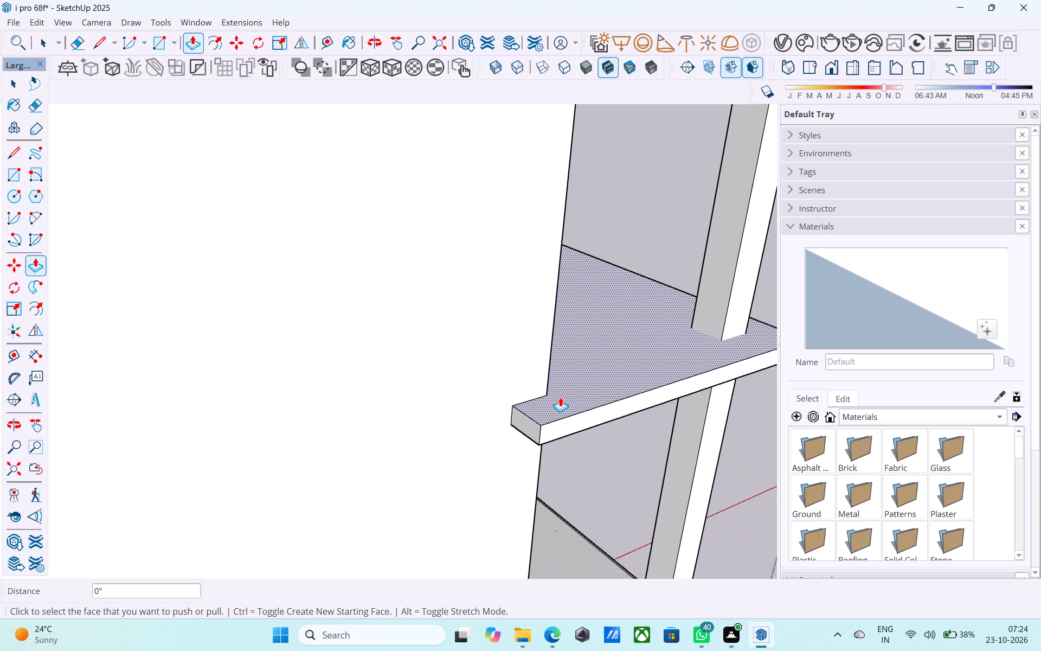
scroll(560, 397, "down", 4)
middle_click_drag(556, 394, 352, 333)
scroll(351, 333, "up", 1)
scroll(342, 330, "down", 11)
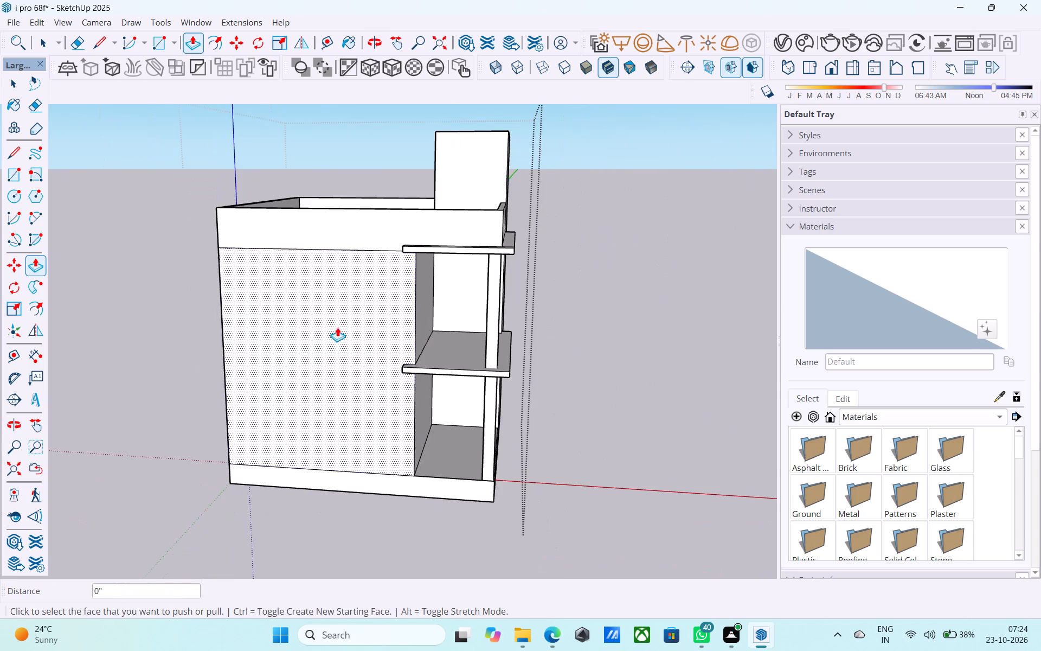
middle_click_drag(446, 328, 235, 382)
scroll(330, 419, "up", 5)
middle_click_drag(369, 397, 345, 408)
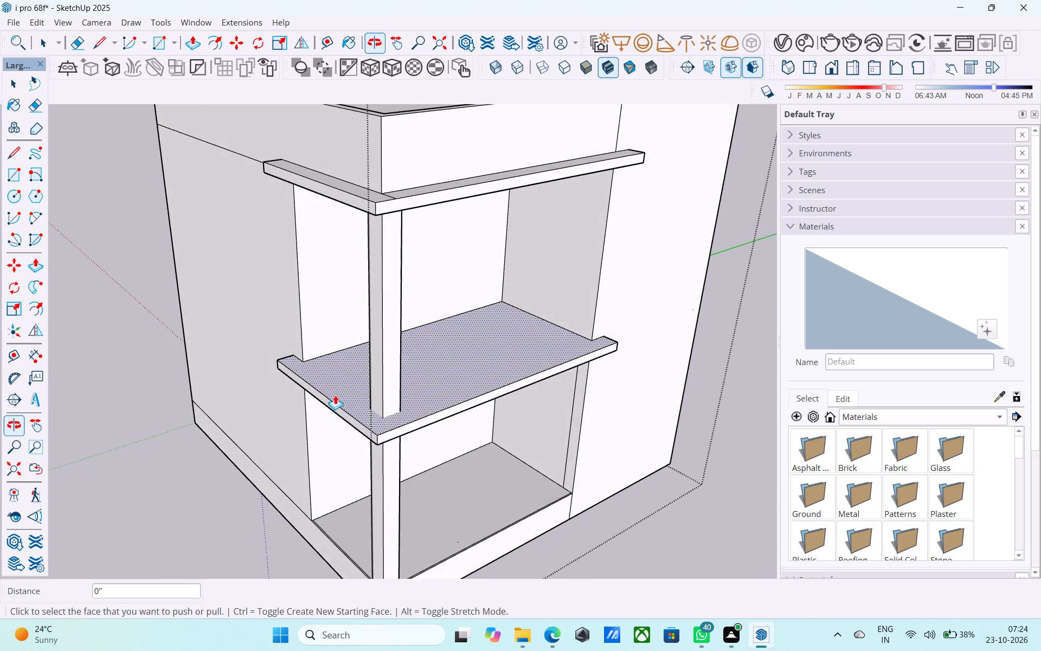
key("l")
scroll(329, 391, "up", 4)
scroll(428, 450, "up", 7)
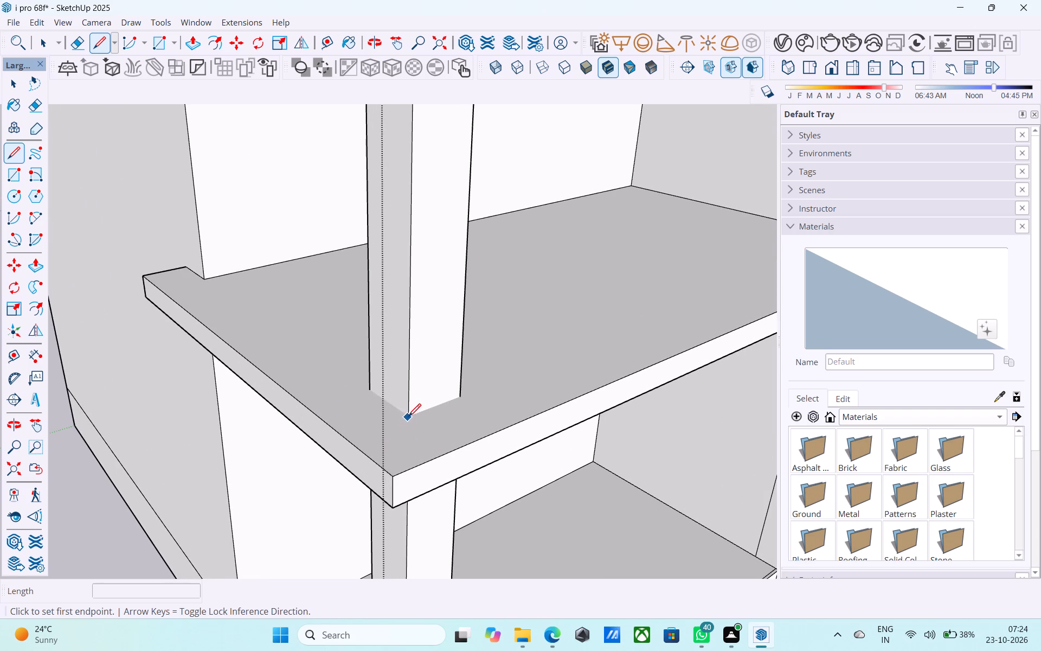
left_click(409, 415)
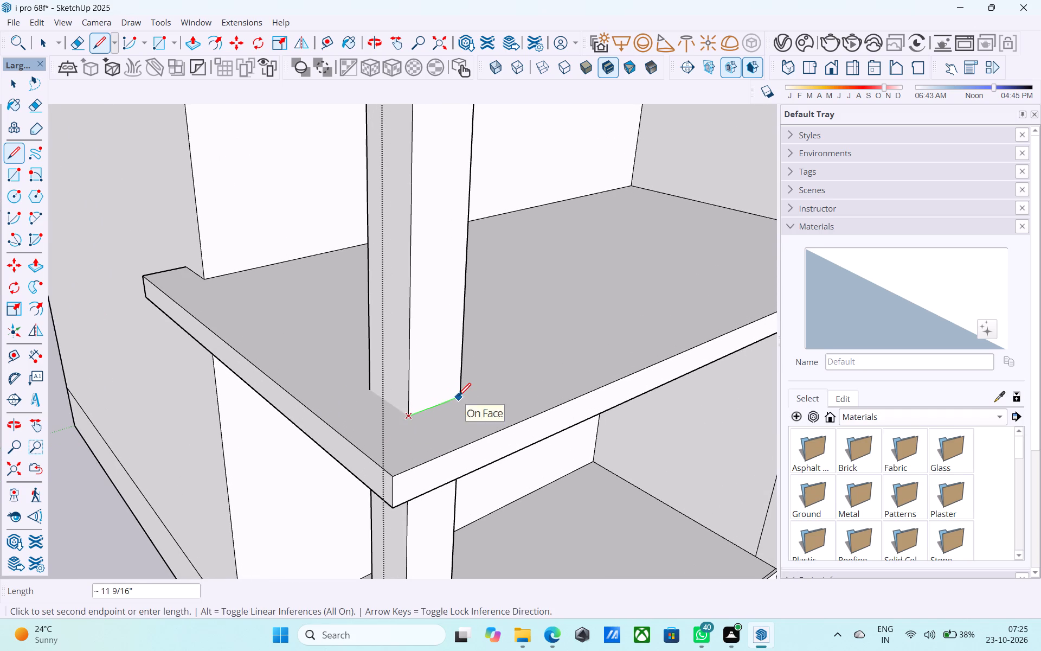
Trace the upper column's front and outer-side base edges on the first-floor slab's top face, closing the small gap at the corner.
left_click(458, 397)
left_click(413, 415)
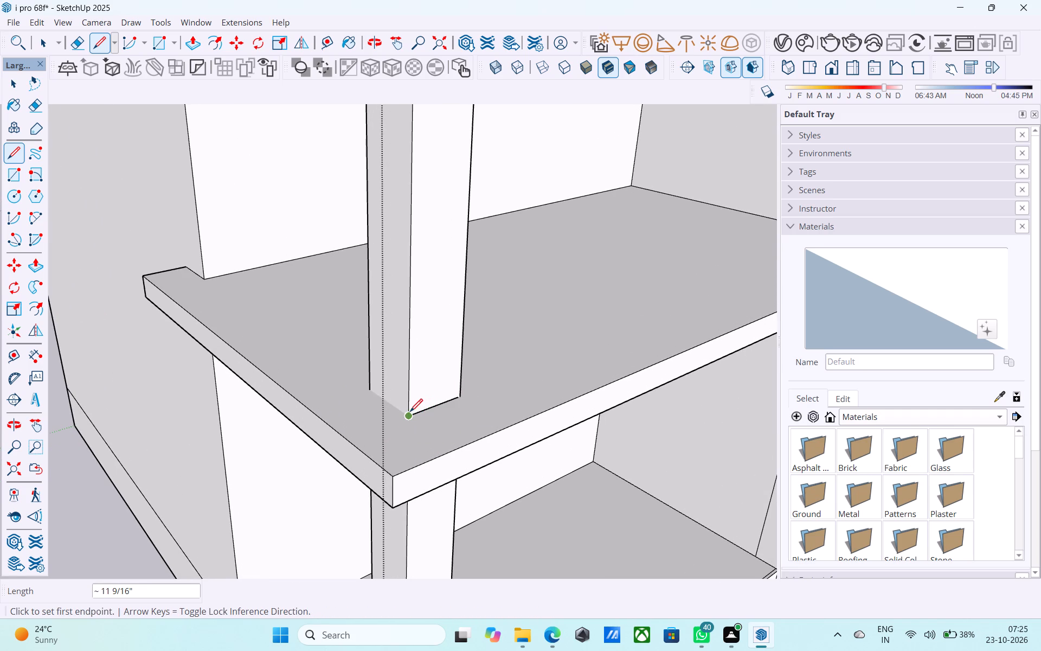
left_click(410, 413)
left_click(369, 385)
scroll(470, 399, "up", 4)
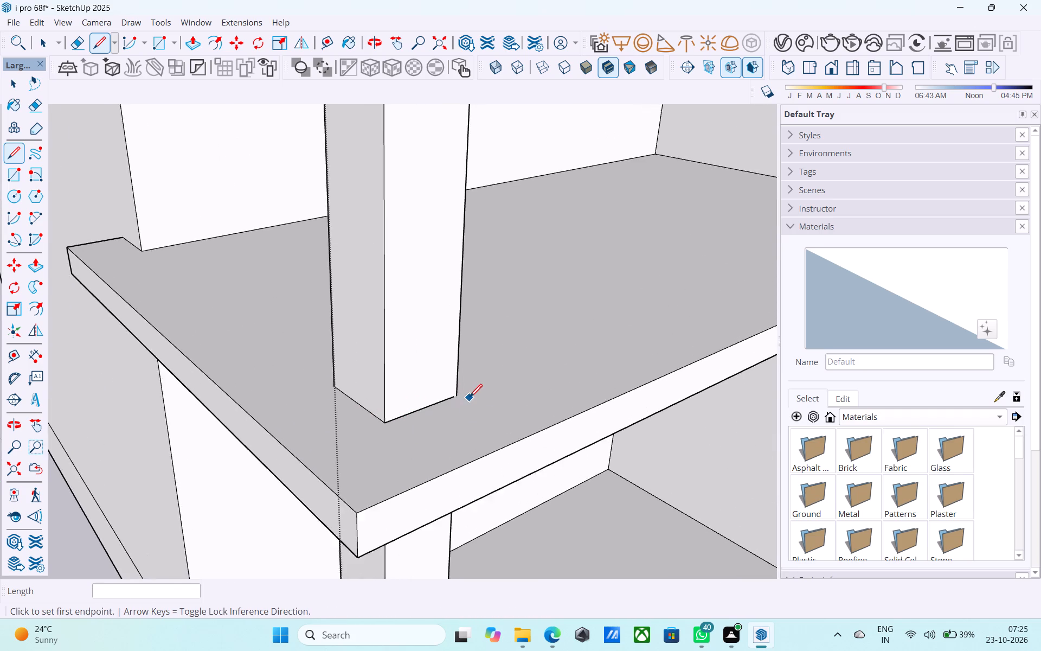
scroll(470, 398, "up", 12)
left_click(444, 386)
left_click(436, 386)
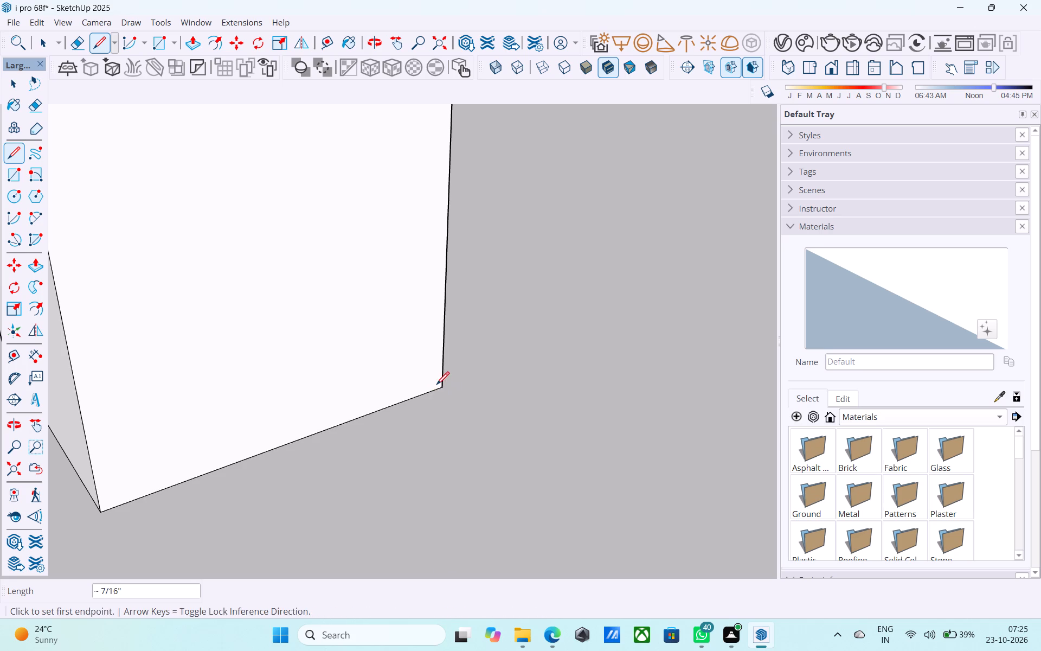
Draw lines along the upper column's two remaining base edges on the first-floor slab's top face.
key("space")
scroll(473, 330, "down", 10)
middle_click_drag(496, 408, 52, 426)
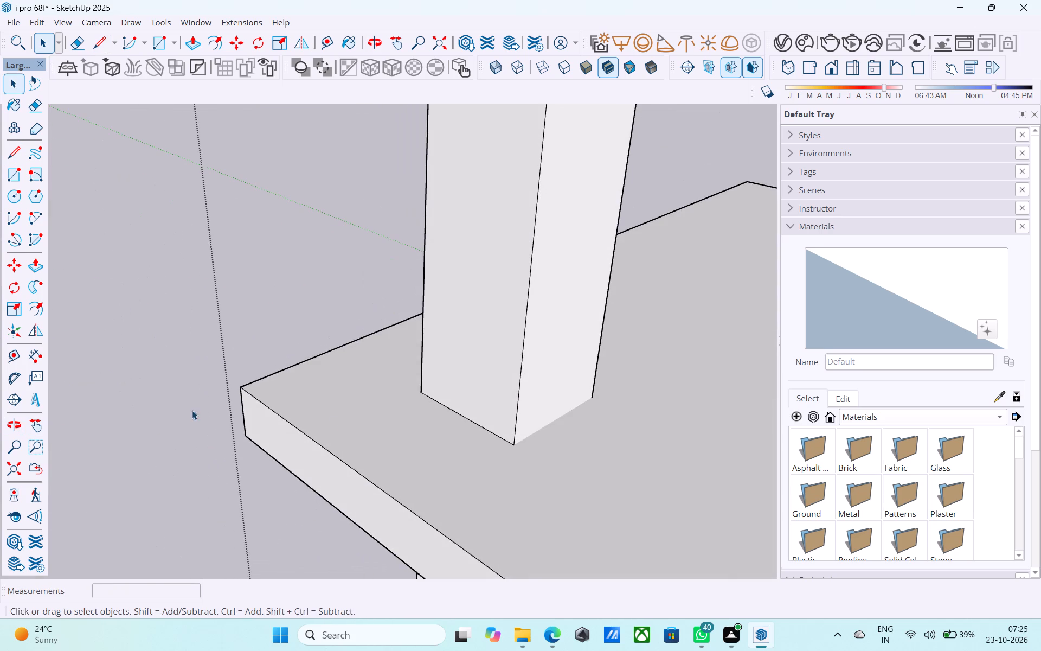
key("l")
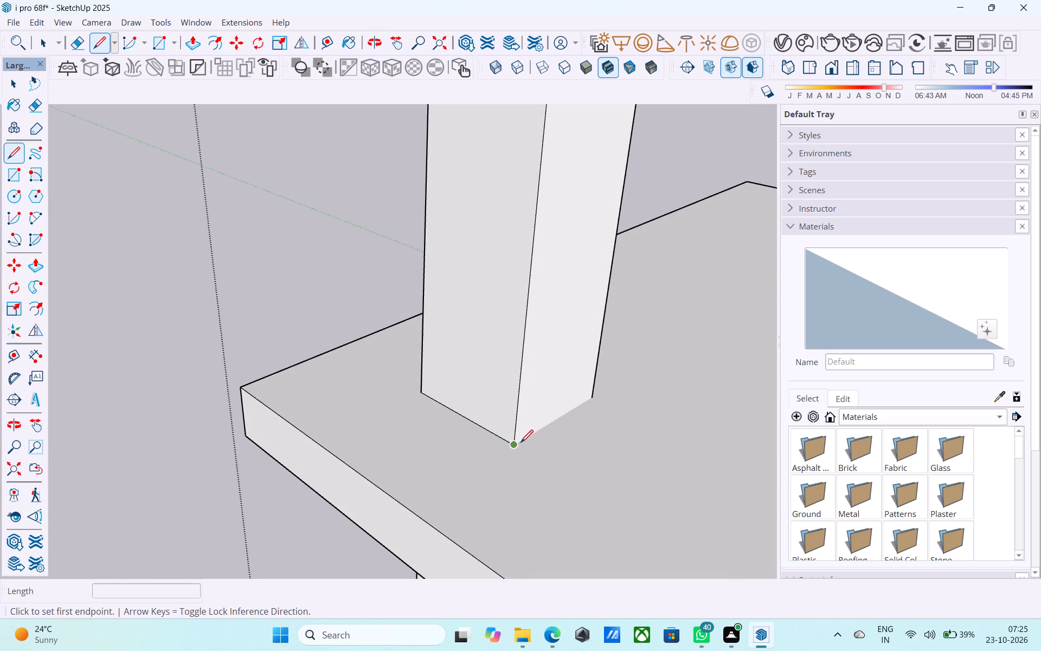
left_click(593, 395)
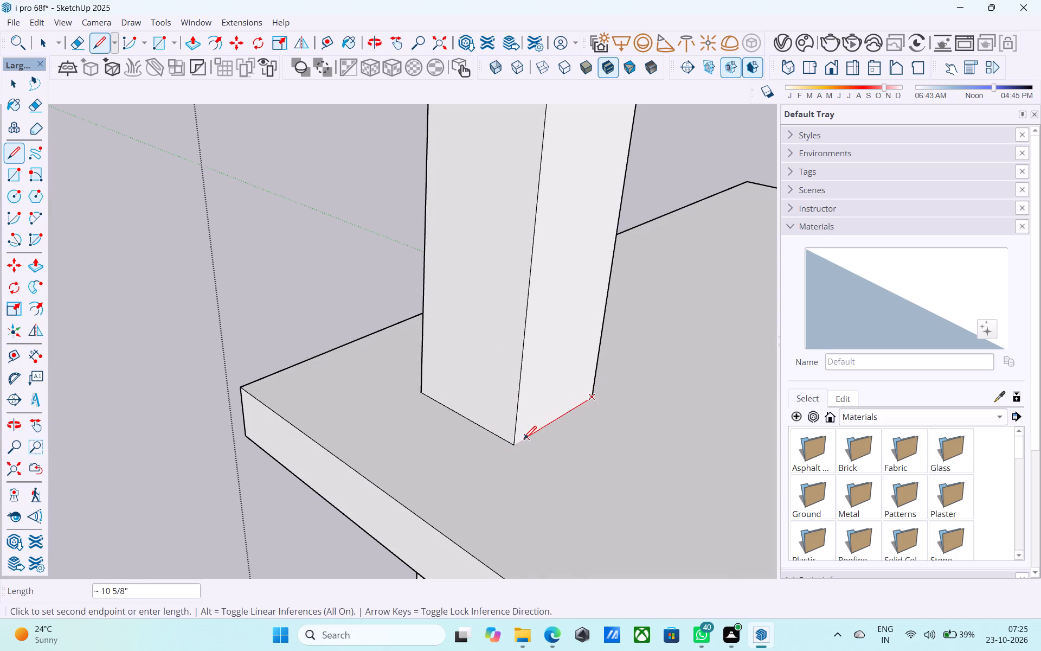
left_click(515, 446)
key("space")
middle_click_drag(590, 381, 530, 393)
scroll(536, 427, "up", 5)
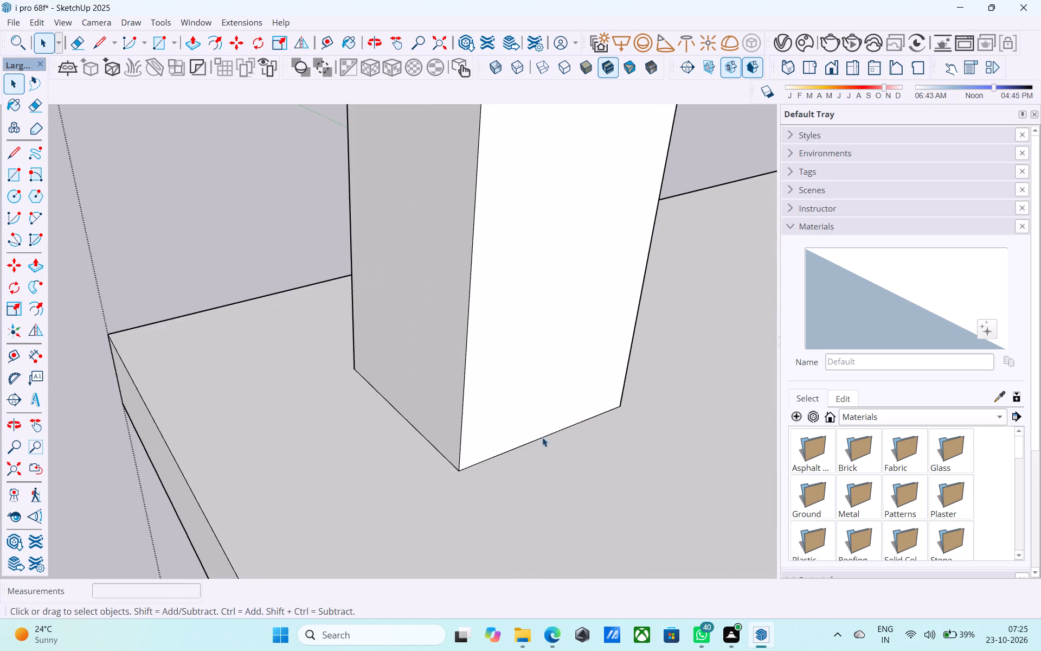
middle_click_drag(542, 437, 232, 425)
middle_click_drag(500, 485, 474, 469)
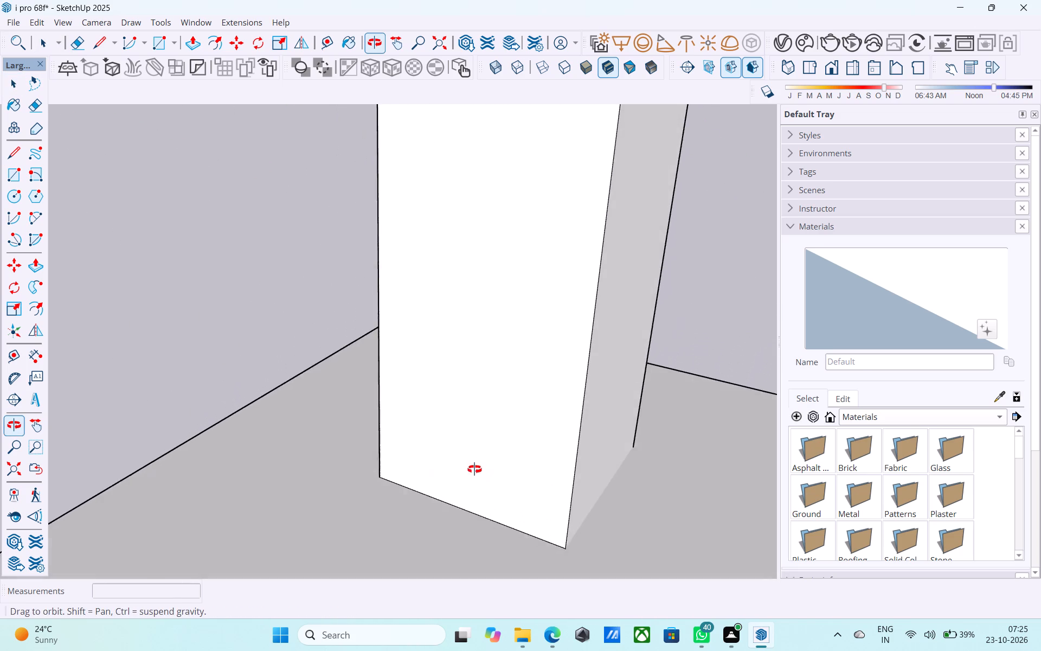
middle_click_drag(474, 469, 469, 460)
key("l")
left_click(640, 454)
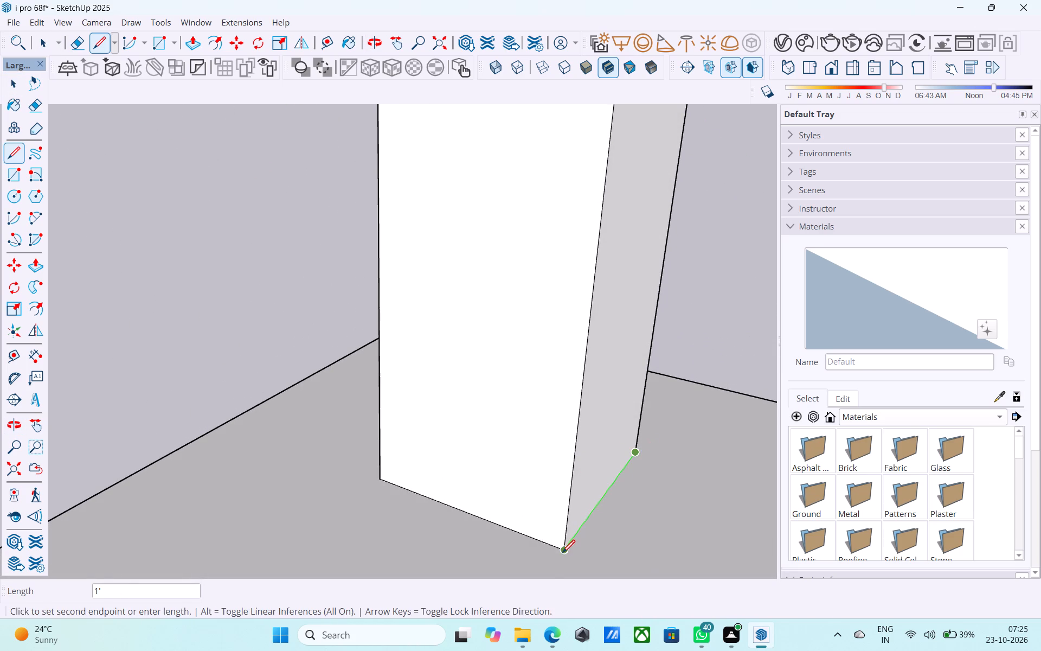
left_click(561, 555)
key("space")
Draw lines along the lower column's front and outer-side top edges on the first-floor slab's underside.
middle_click_drag(472, 519, 779, 481)
scroll(472, 519, "up", 1)
scroll(607, 504, "down", 3)
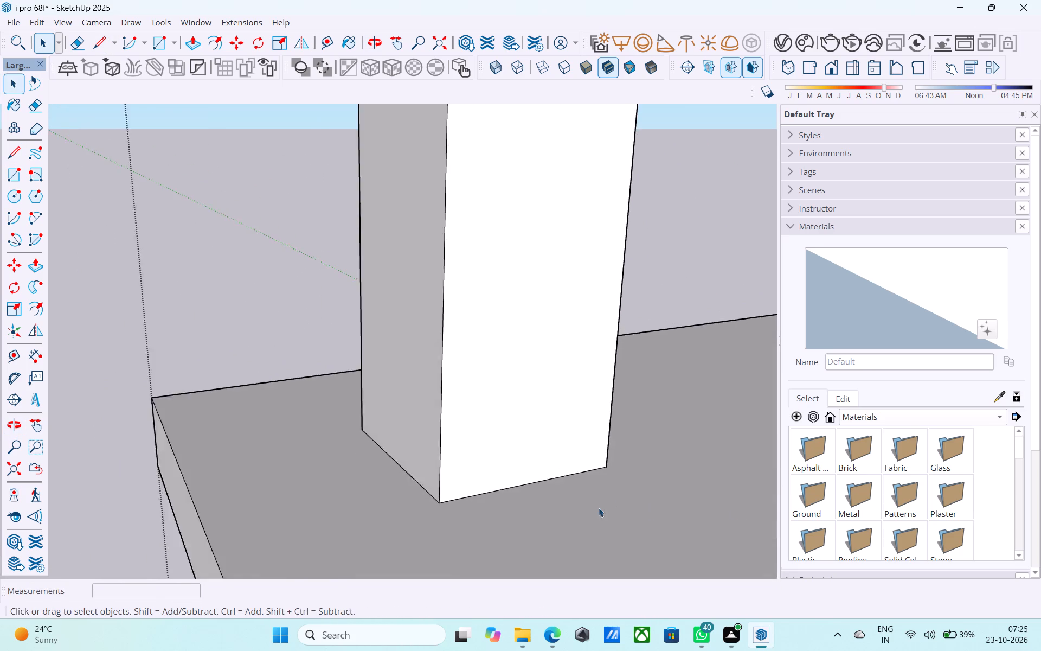
scroll(599, 508, "down", 2)
middle_click_drag(526, 484, 679, 444)
scroll(549, 379, "down", 19)
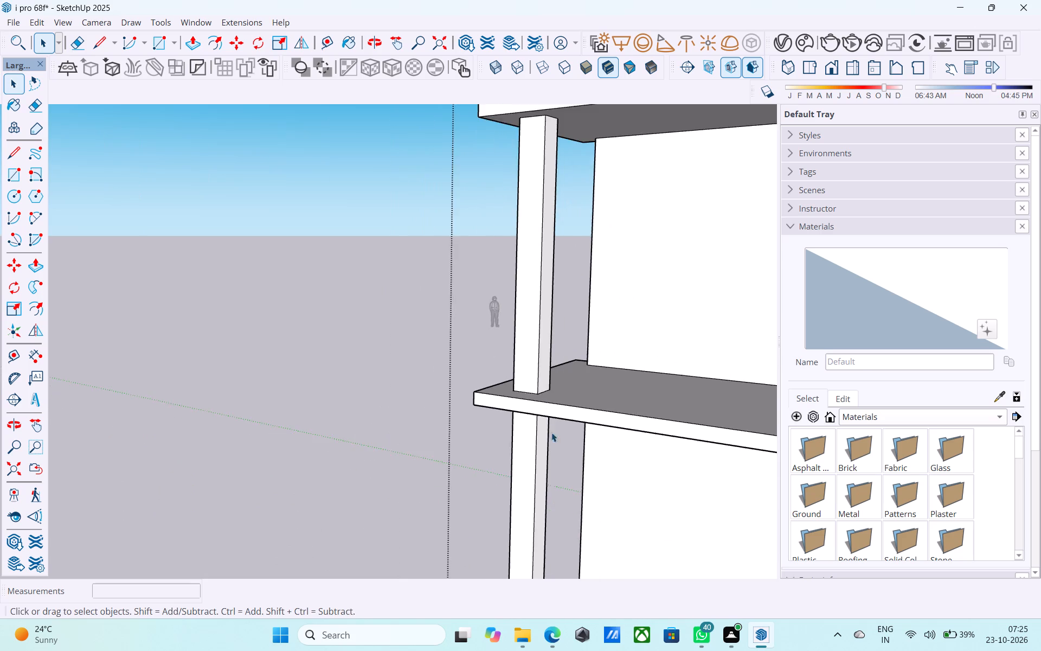
middle_click_drag(552, 436, 498, 400)
scroll(497, 399, "down", 11)
middle_click_drag(398, 381, 537, 412)
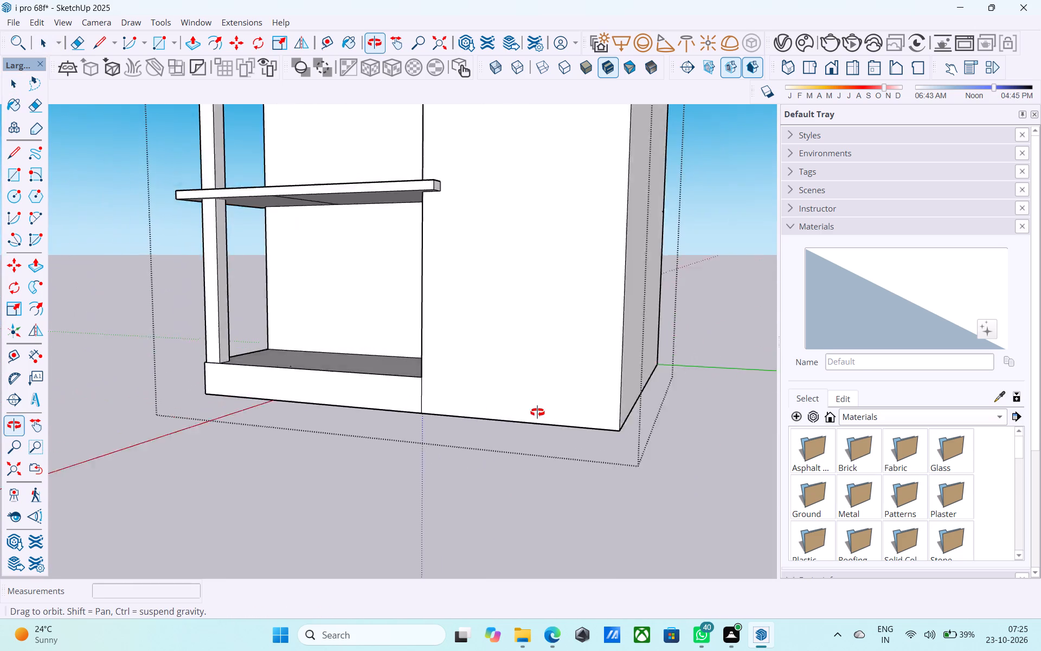
middle_click_drag(537, 412, 754, 372)
middle_click_drag(465, 232, 594, 353)
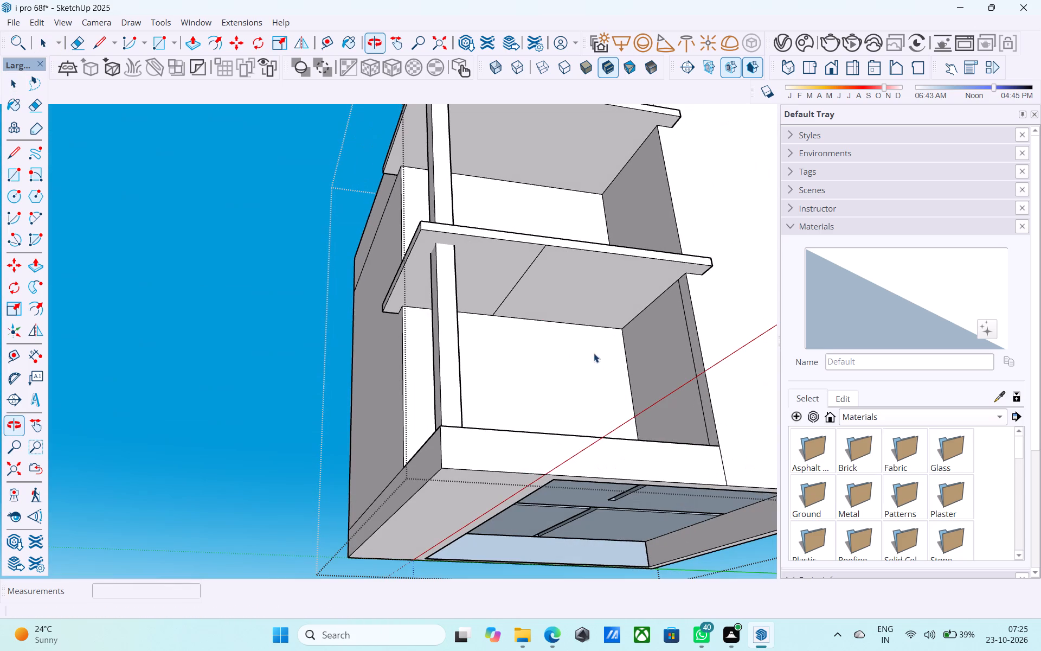
middle_click_drag(478, 301, 507, 376, "shift")
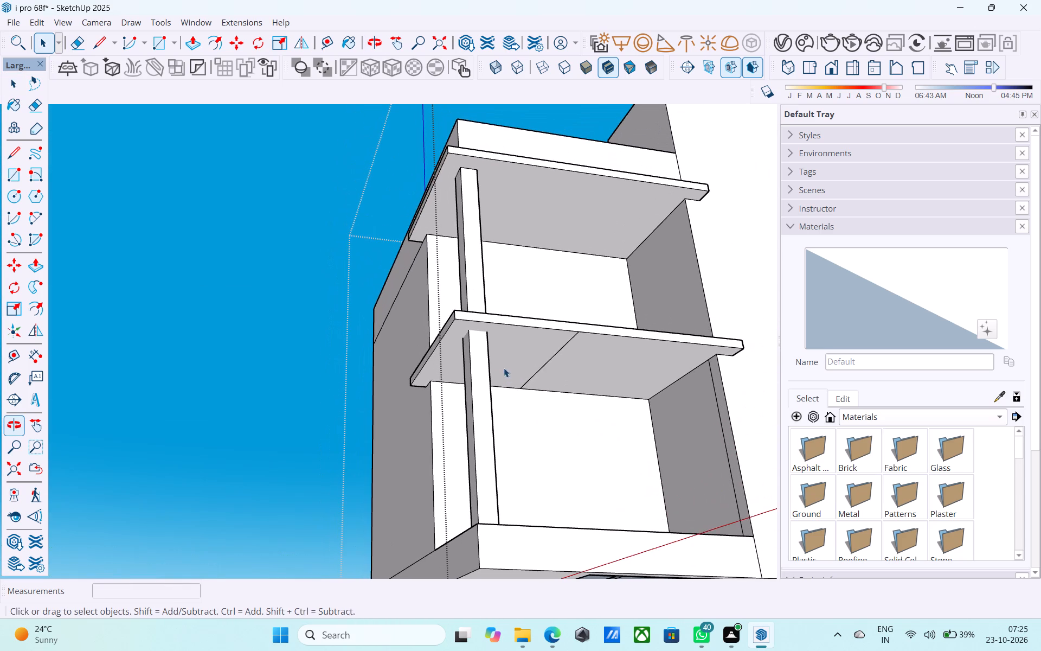
scroll(481, 336, "up", 1)
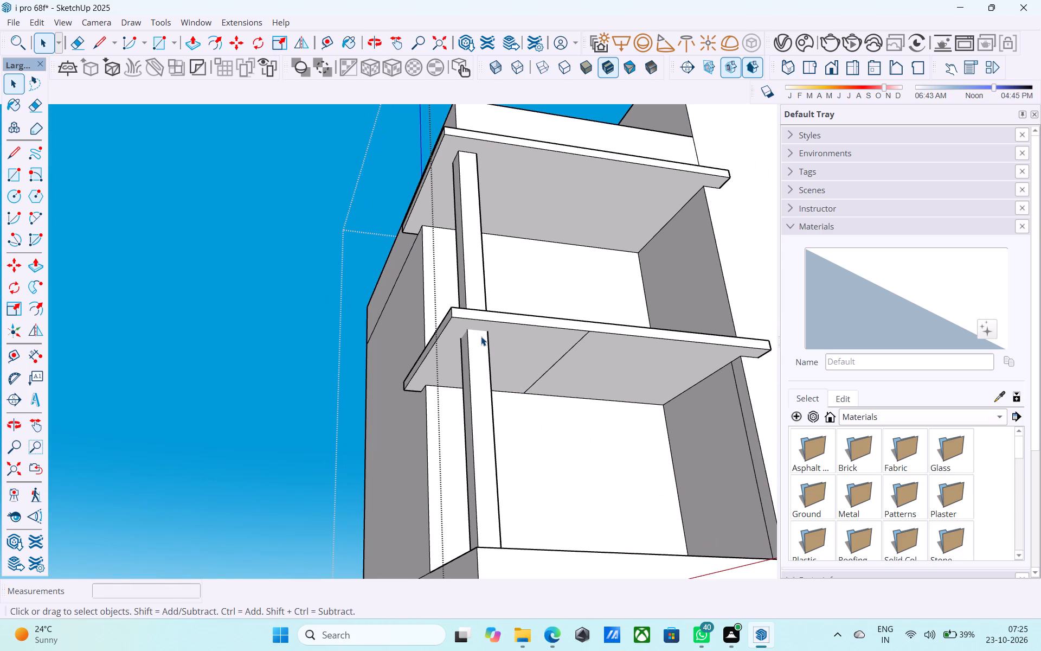
middle_click_drag(481, 336, 492, 367)
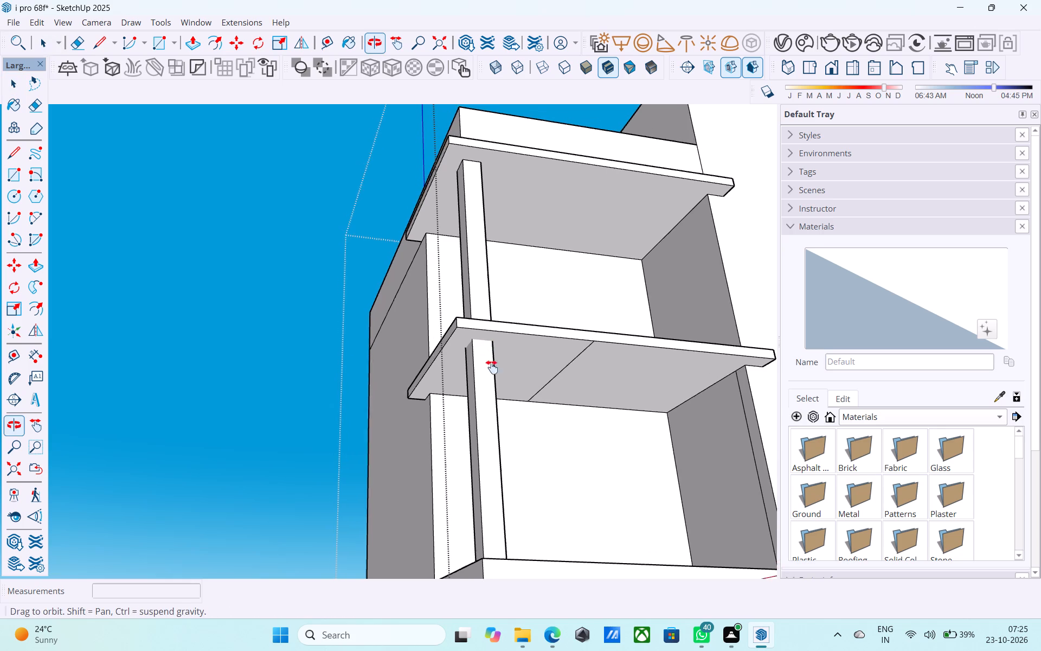
middle_click_drag(492, 367, 485, 365)
scroll(487, 367, "up", 5)
key("l")
scroll(470, 350, "up", 9)
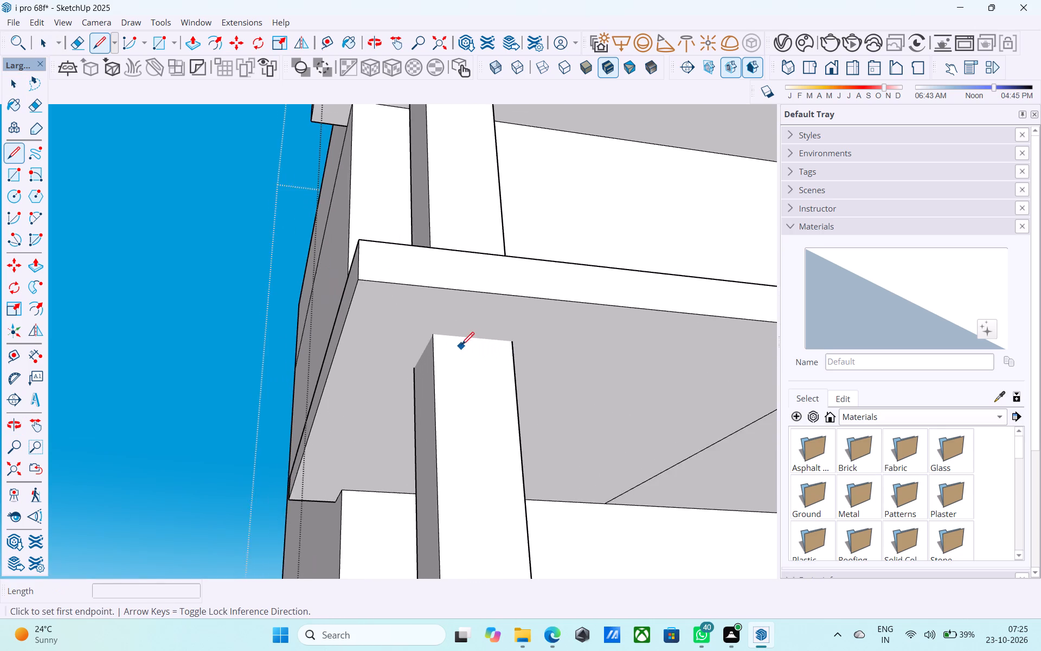
left_click(427, 336)
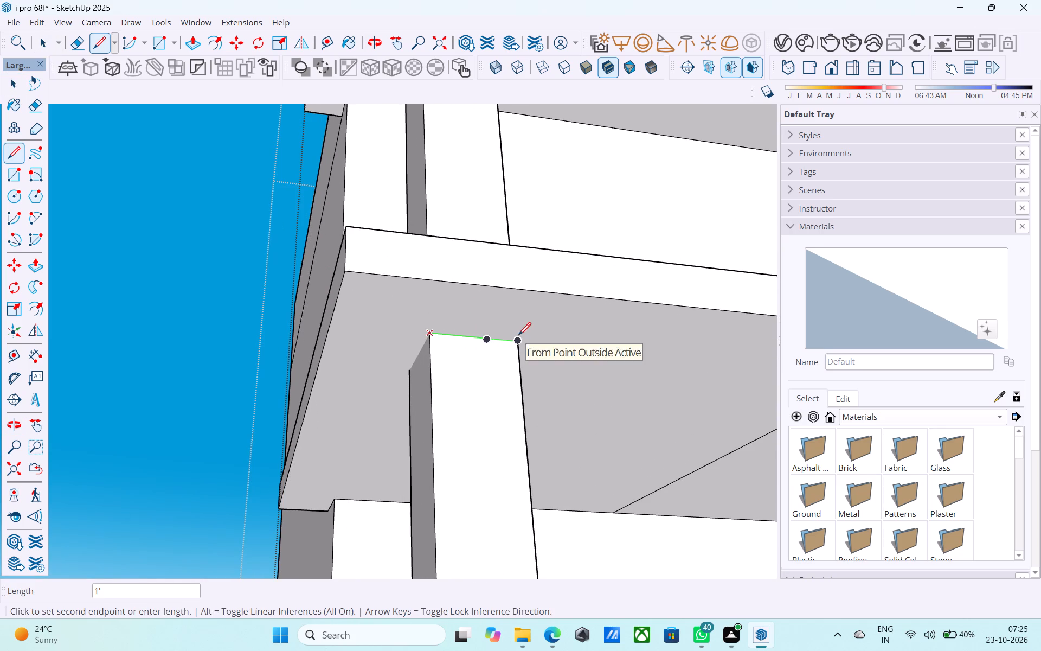
left_click(518, 336)
middle_click_drag(445, 344, 550, 347)
left_click(430, 345)
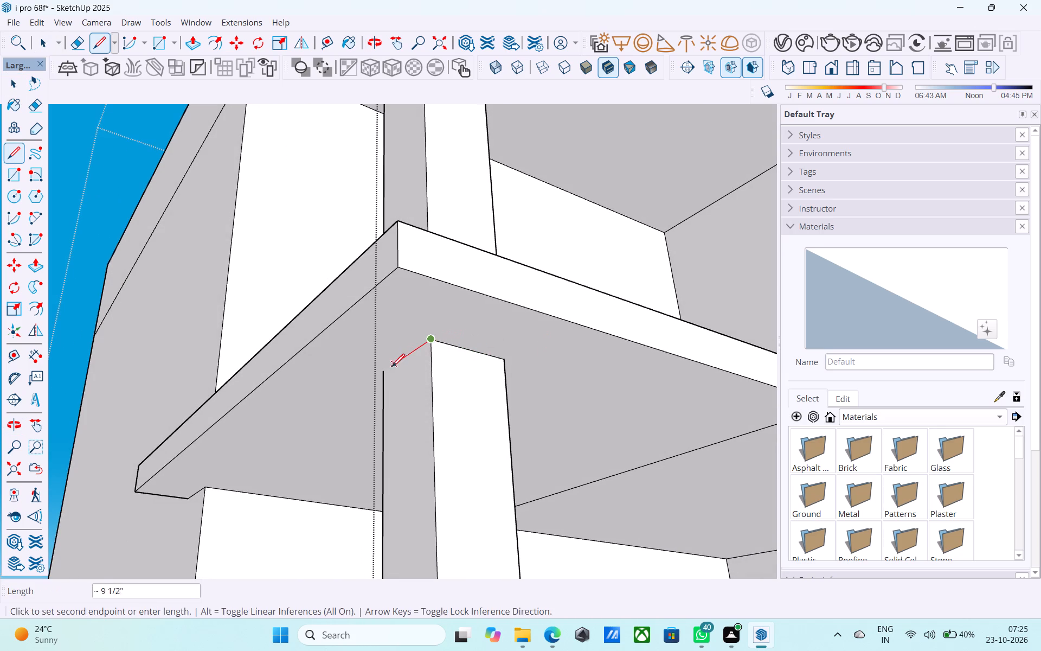
left_click(387, 374)
Draw 1' lines along the lower column's two remaining top edges on the first-floor slab's underside.
middle_click_drag(501, 367, 130, 373)
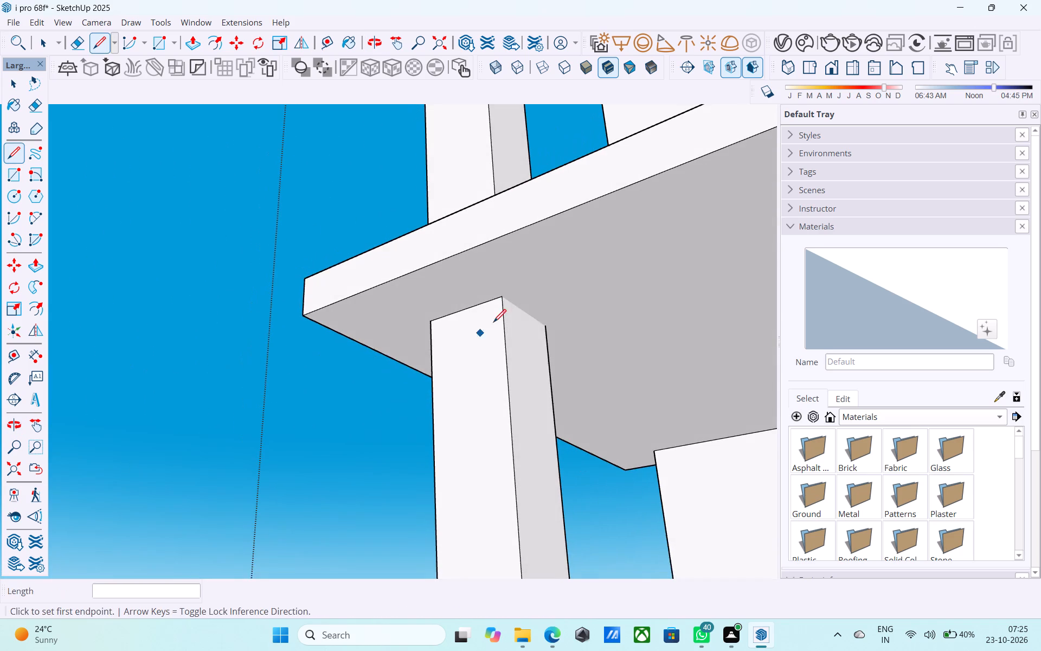
middle_click_drag(494, 322, 287, 392)
left_click(492, 267)
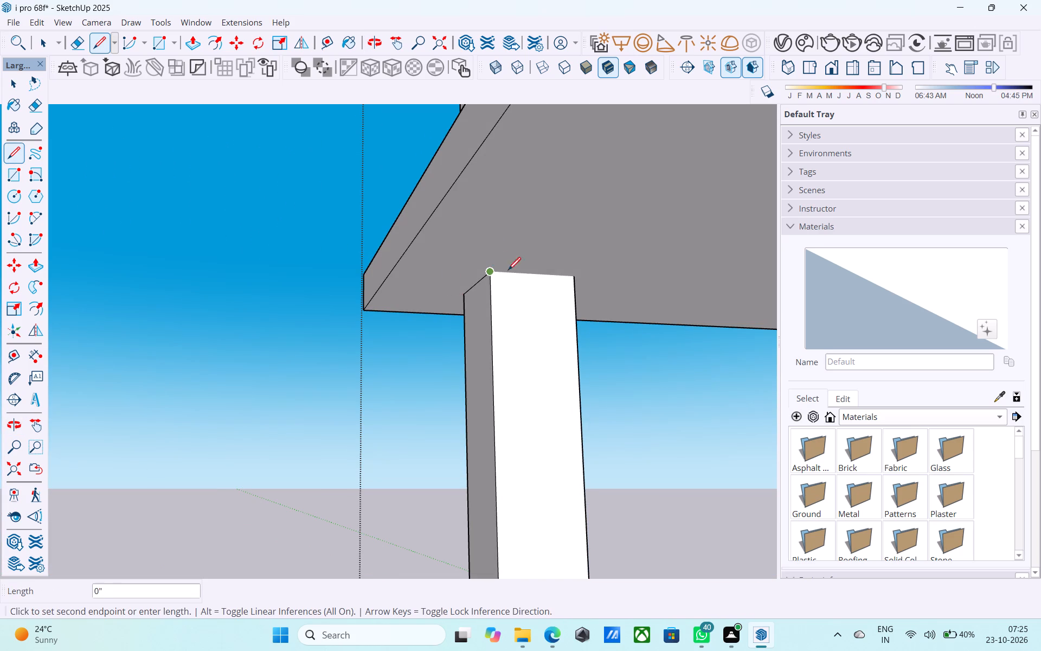
left_click(571, 279)
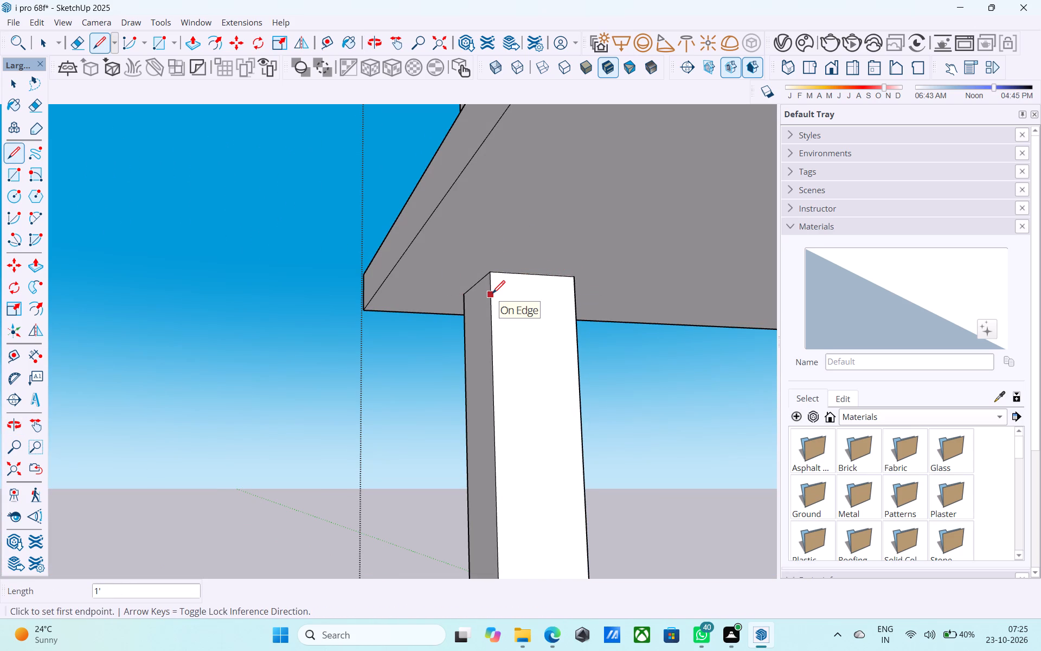
scroll(499, 294, "down", 3)
middle_click_drag(505, 302, 810, 246)
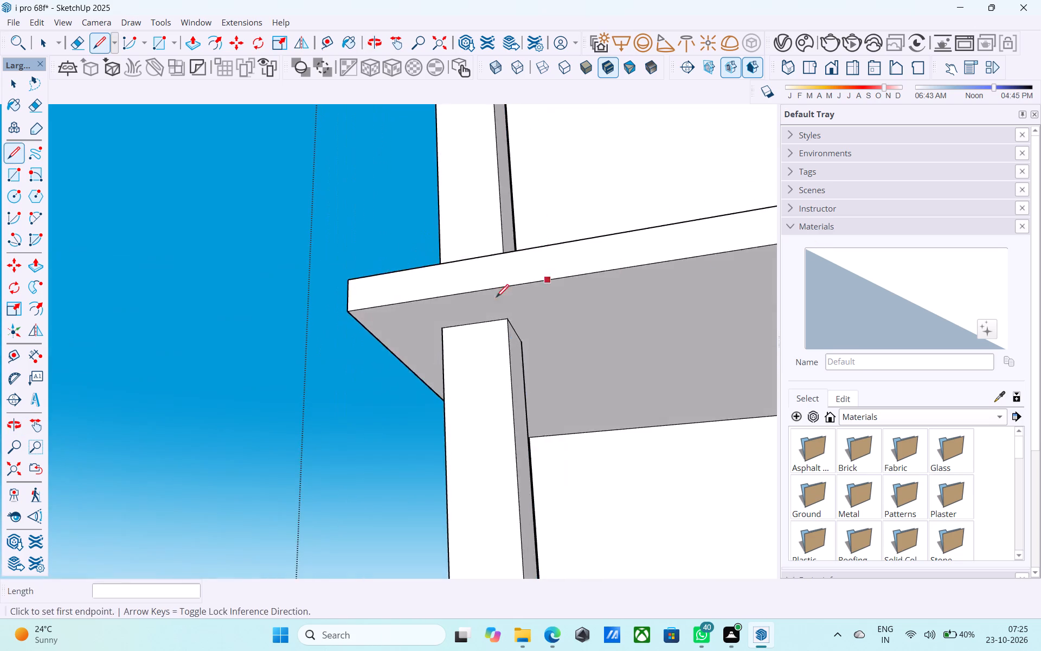
middle_click_drag(496, 298, 799, 290)
middle_click_drag(404, 342, 738, 343)
middle_click_drag(400, 353, 551, 356)
scroll(297, 359, "up", 3)
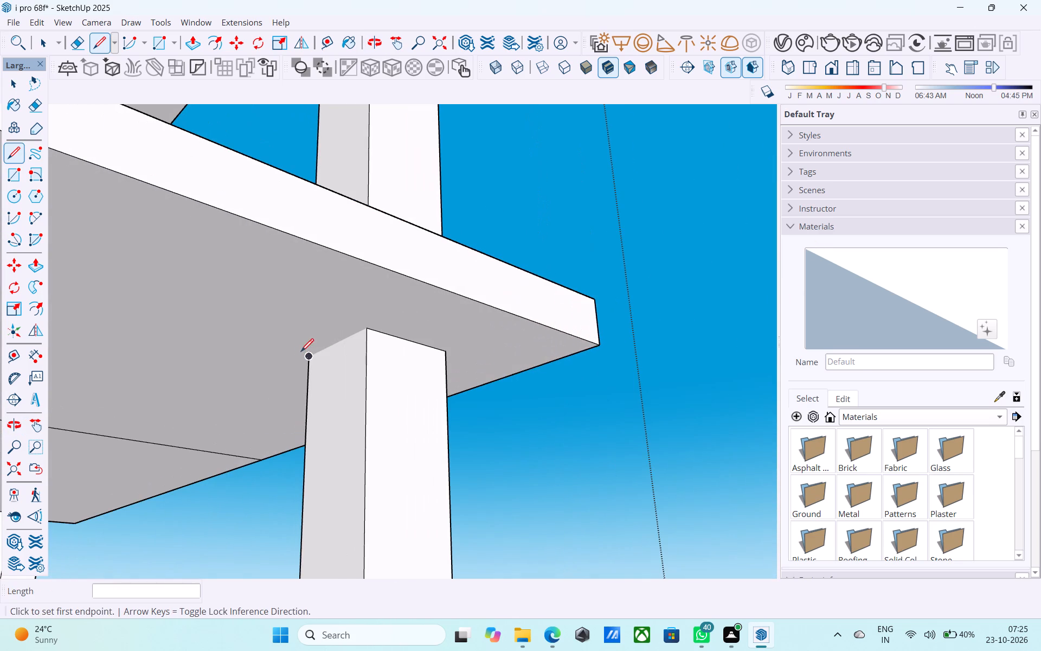
left_click(309, 361)
left_click(367, 332)
key("space")
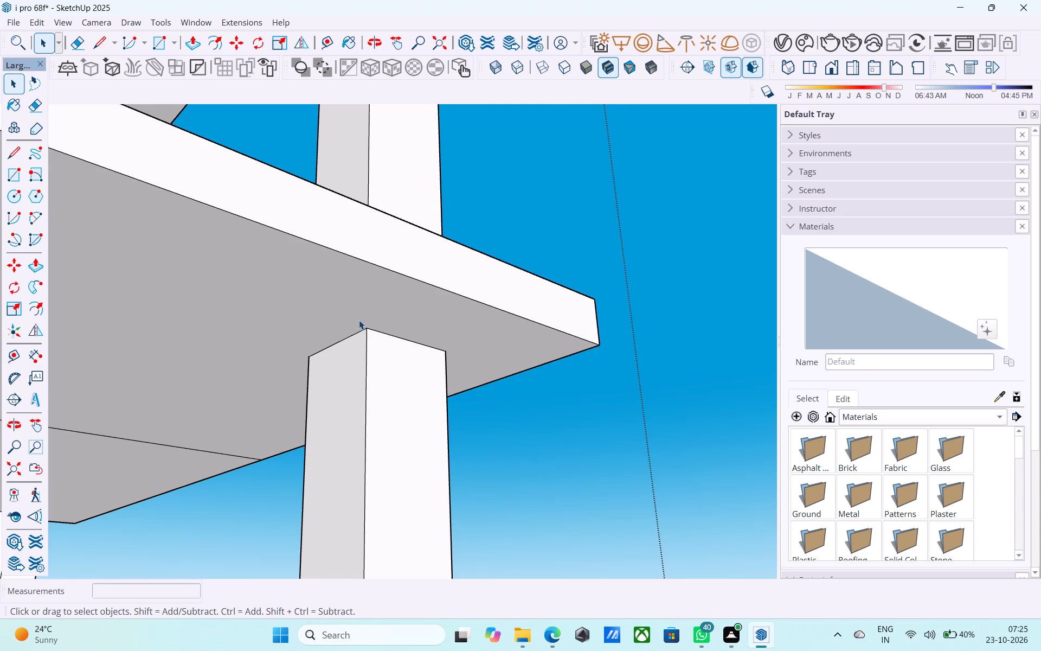
Erase the leftover seam line running across the underside of the first-floor slab.
scroll(359, 320, "down", 4)
middle_click_drag(358, 319, 193, 385)
middle_click_drag(211, 347, 217, 330)
key("e")
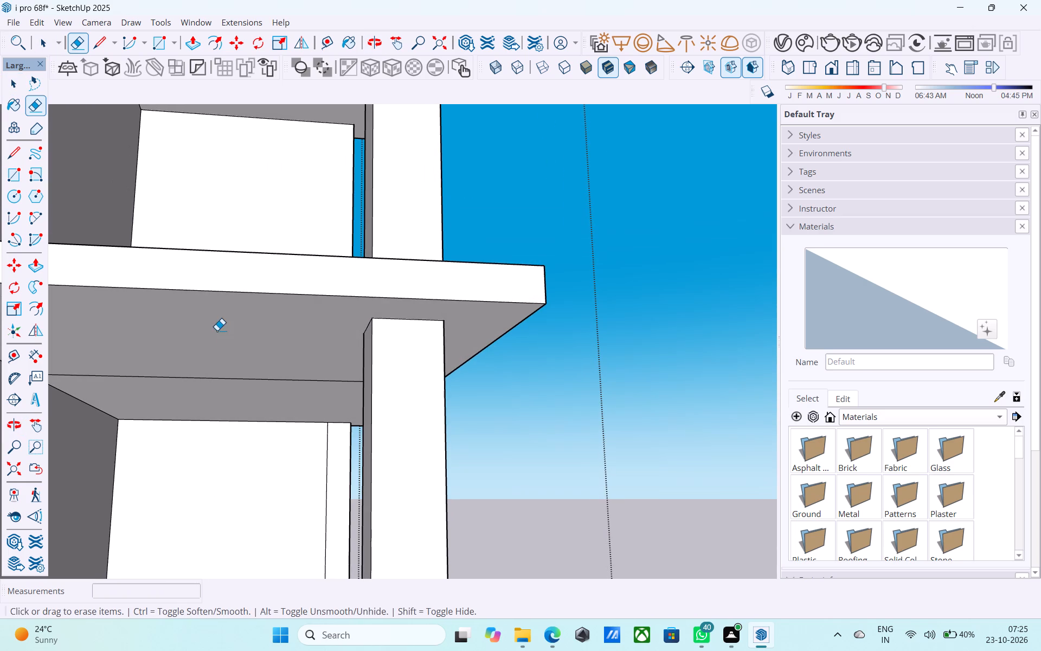
left_click_drag(217, 330, 226, 382)
key("space")
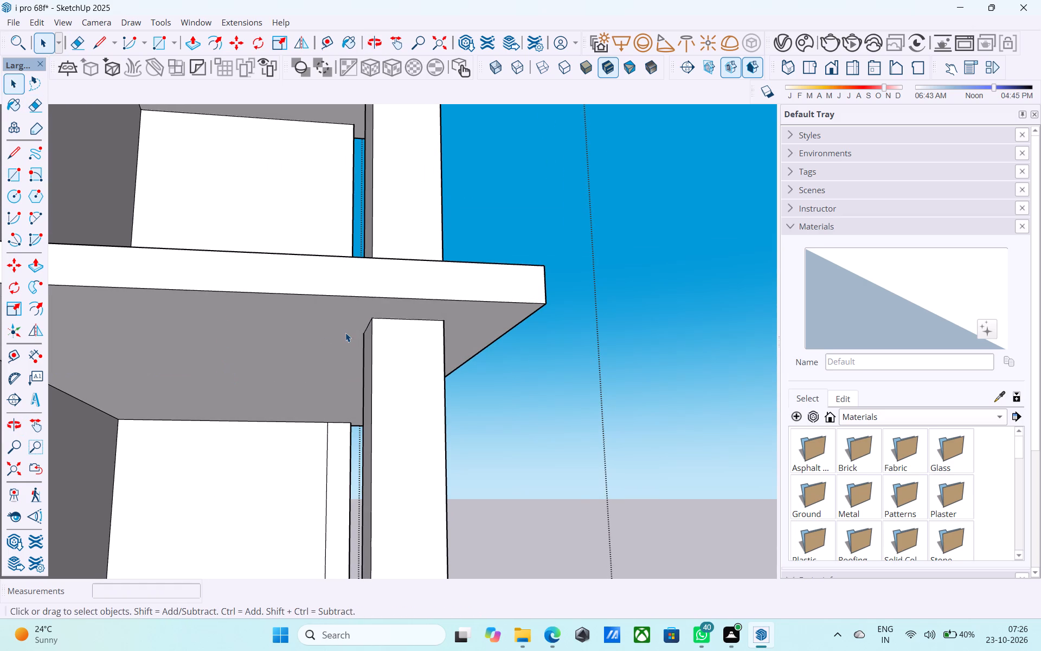
Erase the leftover edge on top of the roof-level ledge at the parapet's front corner.
scroll(345, 333, "down", 6)
middle_click_drag(345, 331, 305, 446)
scroll(291, 397, "down", 6)
middle_click_drag(296, 388, 90, 287)
scroll(339, 288, "down", 4)
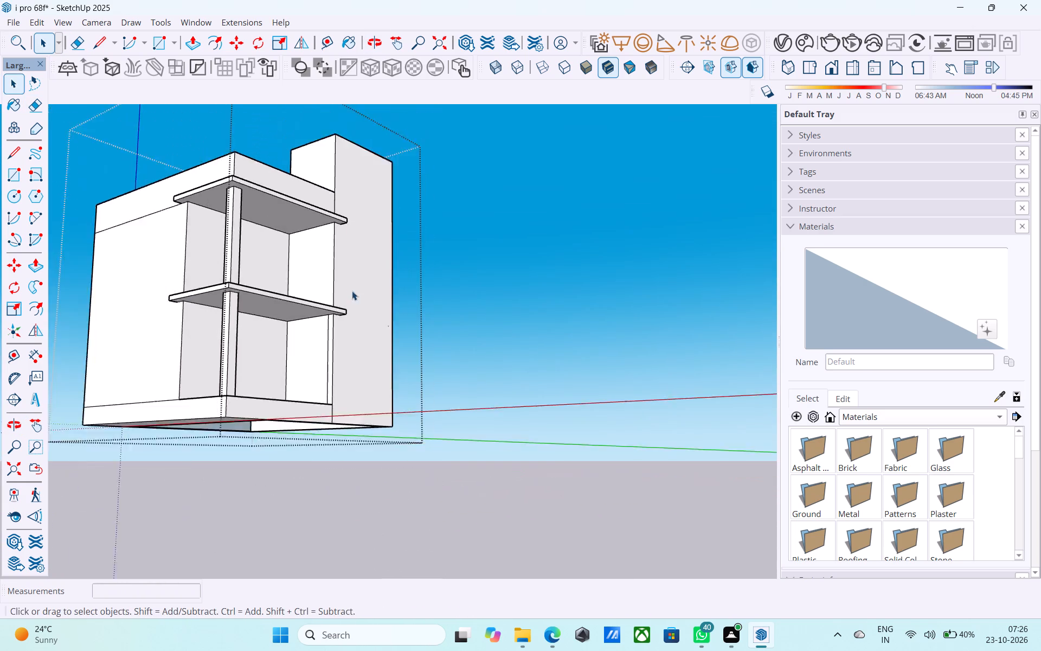
middle_click_drag(349, 297, 287, 535)
scroll(287, 535, "down", 1)
scroll(344, 448, "up", 1)
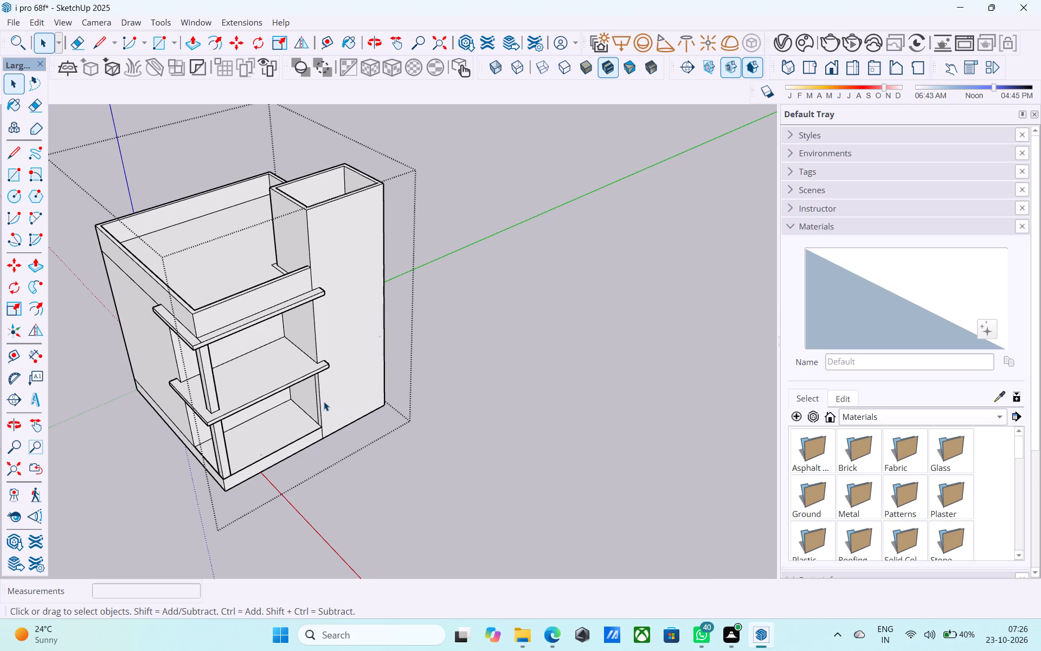
middle_click_drag(420, 347, 539, 334, "shift")
scroll(371, 338, "up", 5)
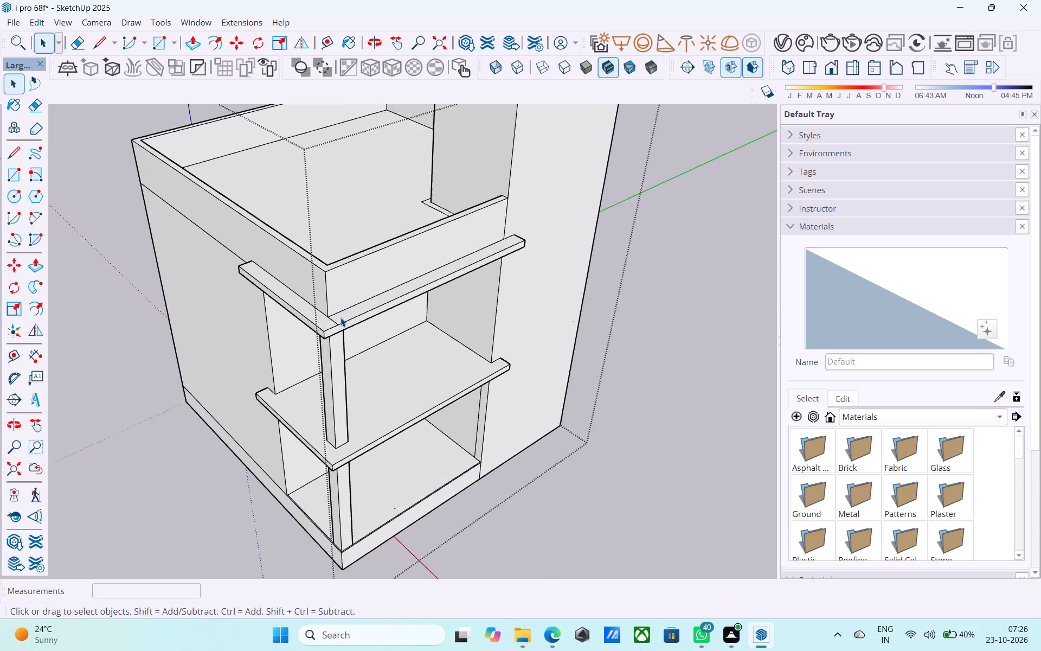
scroll(340, 317, "up", 8)
key("e")
left_click(326, 321)
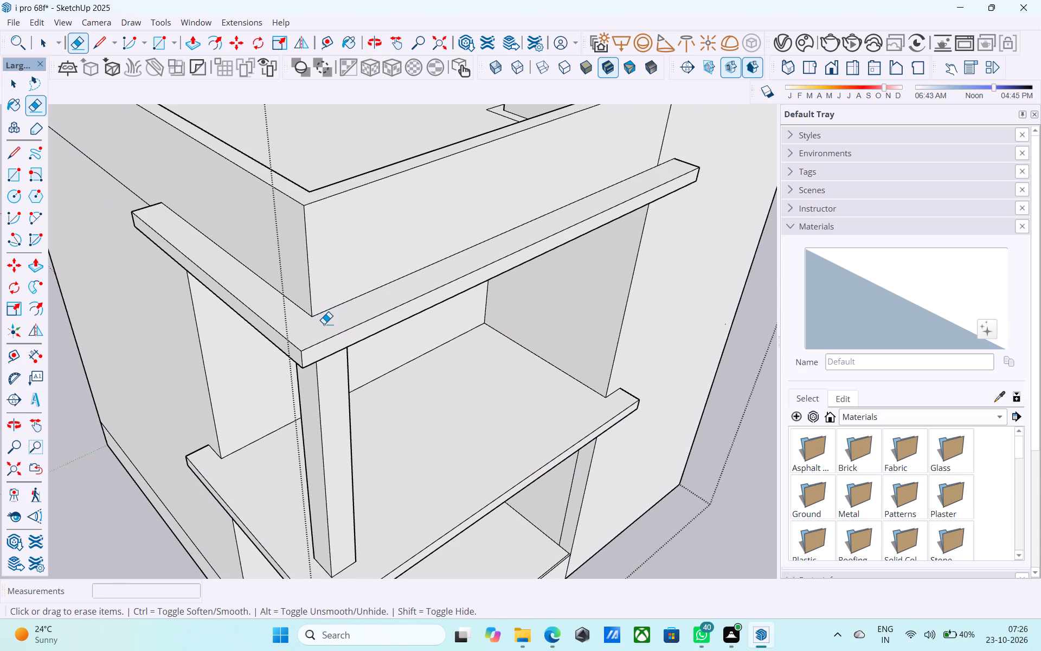
key("space")
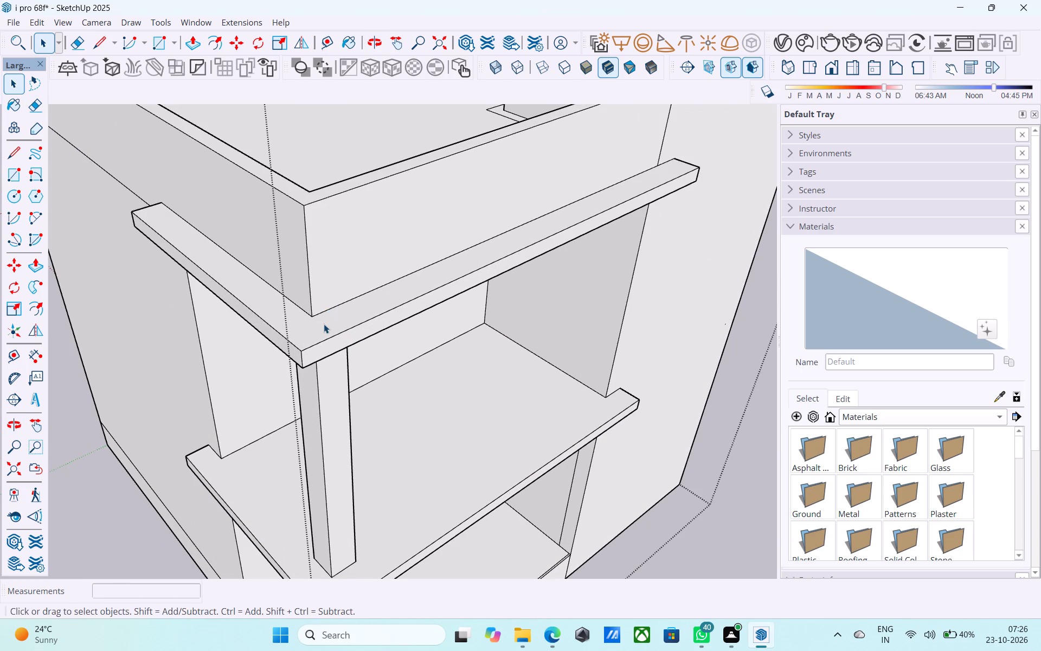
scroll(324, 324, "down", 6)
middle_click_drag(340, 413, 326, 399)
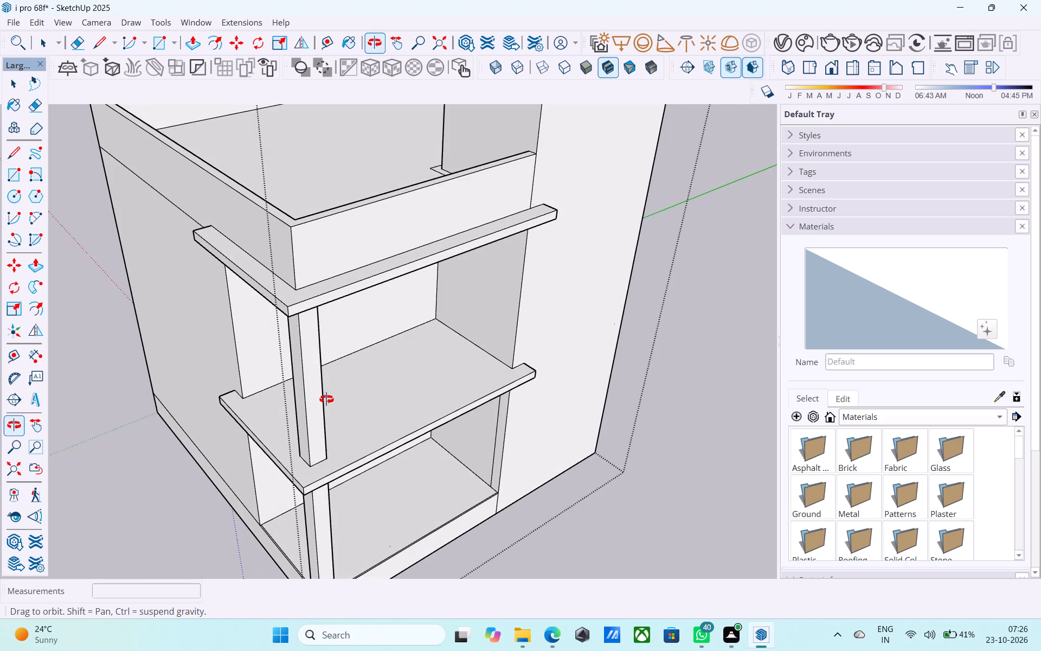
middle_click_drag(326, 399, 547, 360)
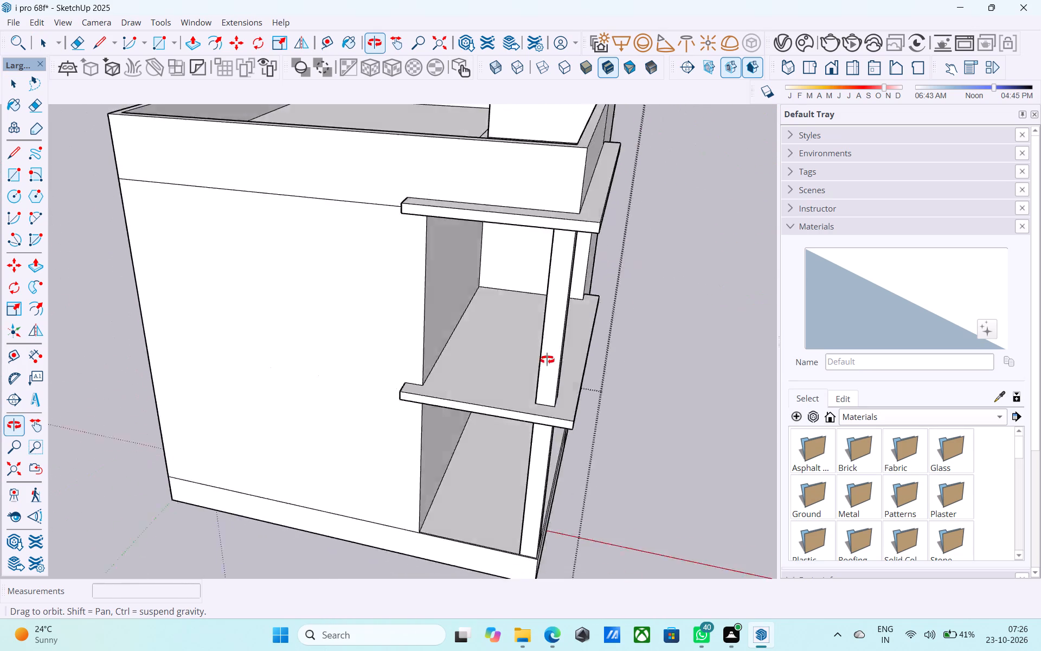
Draw two 1' lines across the underside of the roof-level ledge's tower end, at the overhang's midpoint and along the porch opening's edge.
middle_click_drag(547, 360, 192, 415)
scroll(192, 415, "down", 4)
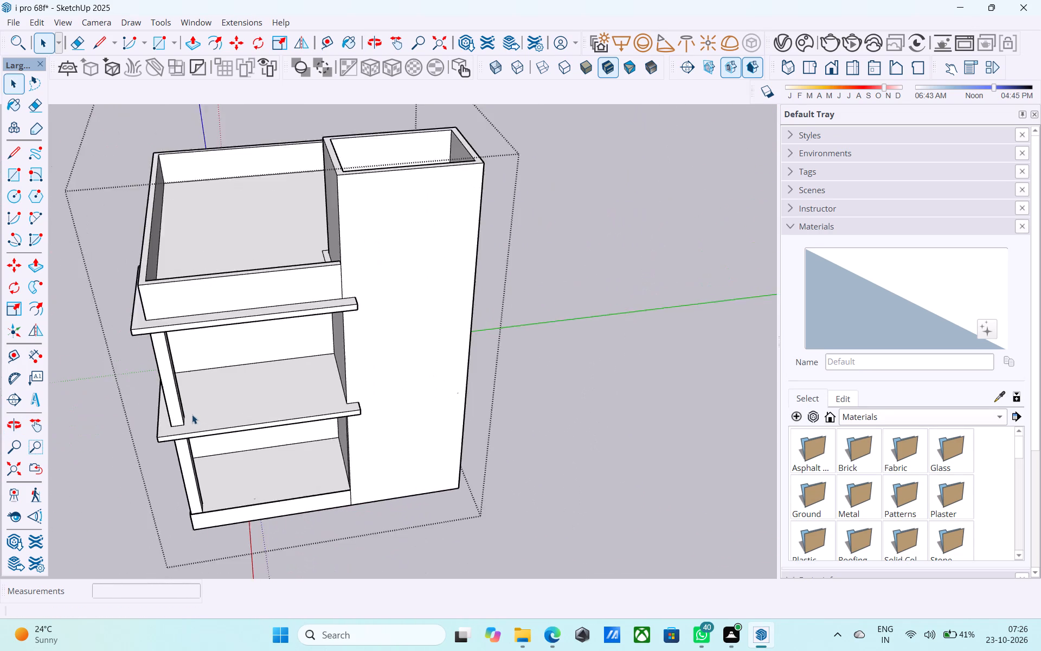
middle_click_drag(199, 395, 385, 324)
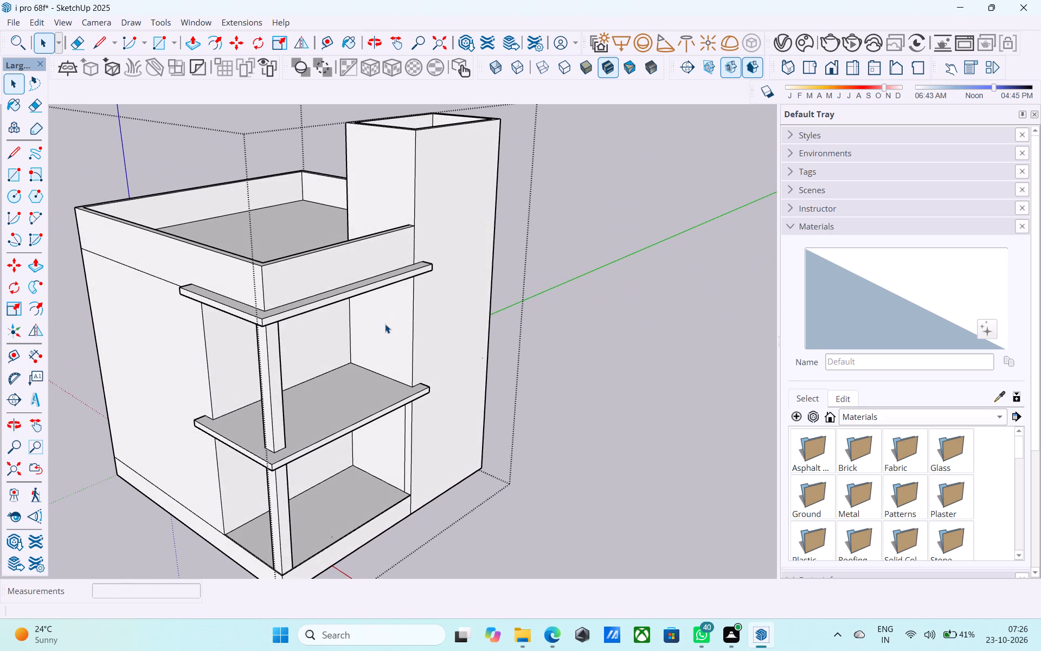
scroll(385, 323, "up", 4)
scroll(385, 323, "down", 5)
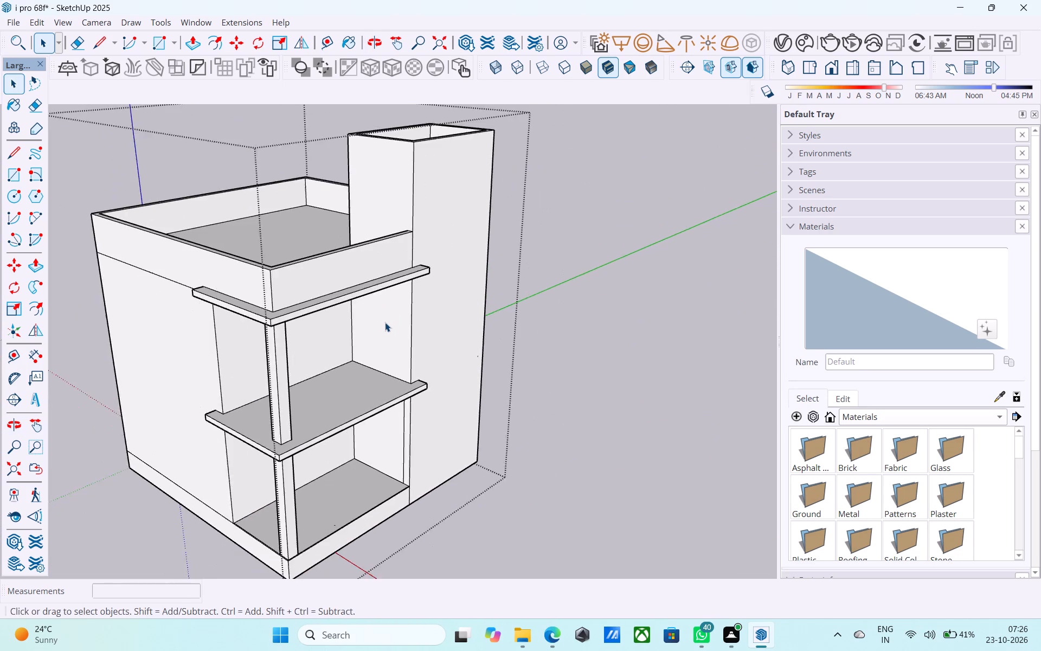
middle_click_drag(385, 322, 366, 309)
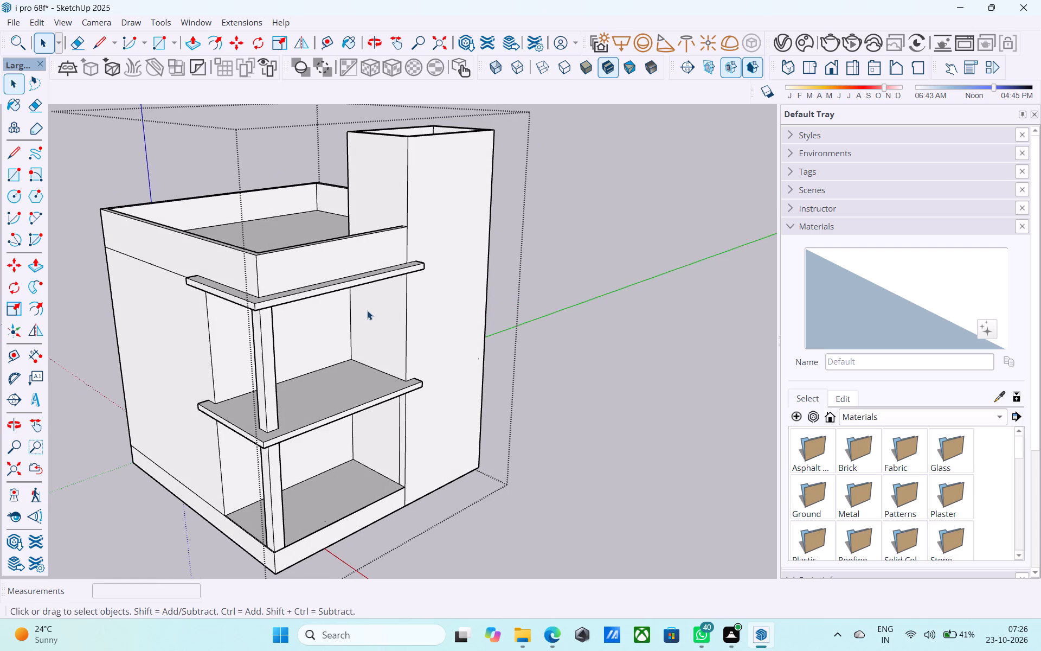
middle_click_drag(367, 311, 223, 280)
middle_click_drag(343, 328, 292, 179)
scroll(323, 202, "up", 2)
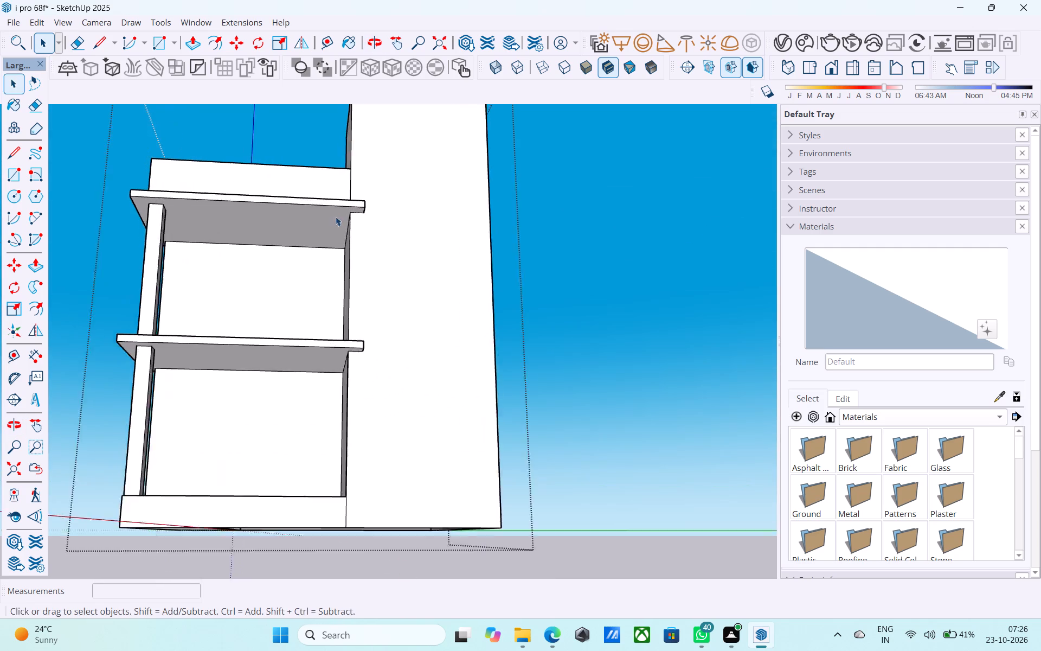
scroll(336, 216, "up", 3)
middle_click_drag(357, 222, 351, 218)
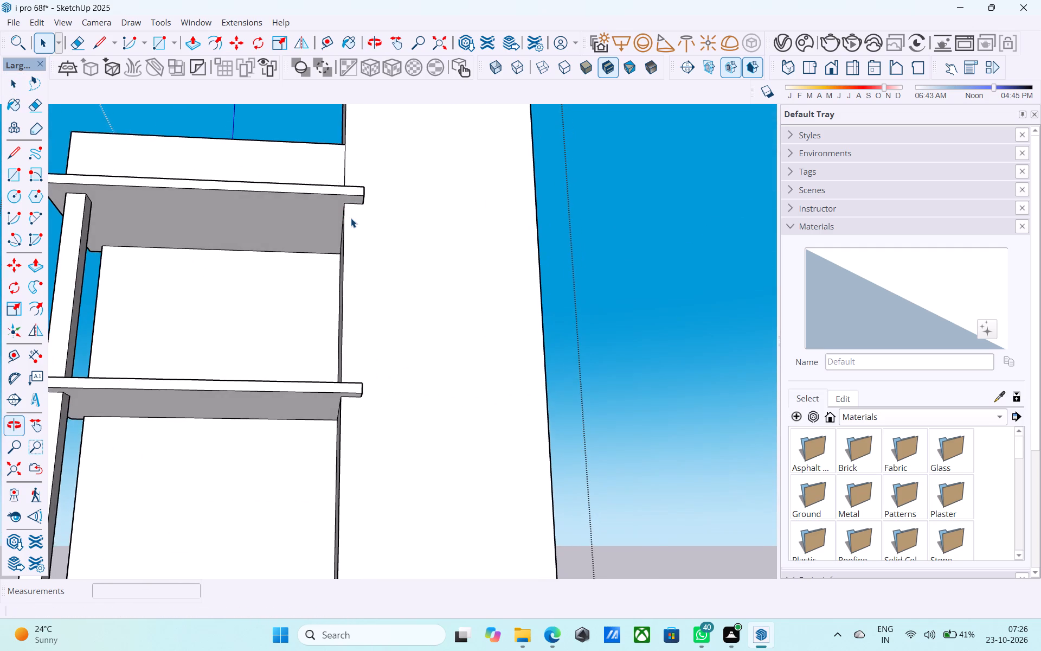
scroll(351, 218, "up", 10)
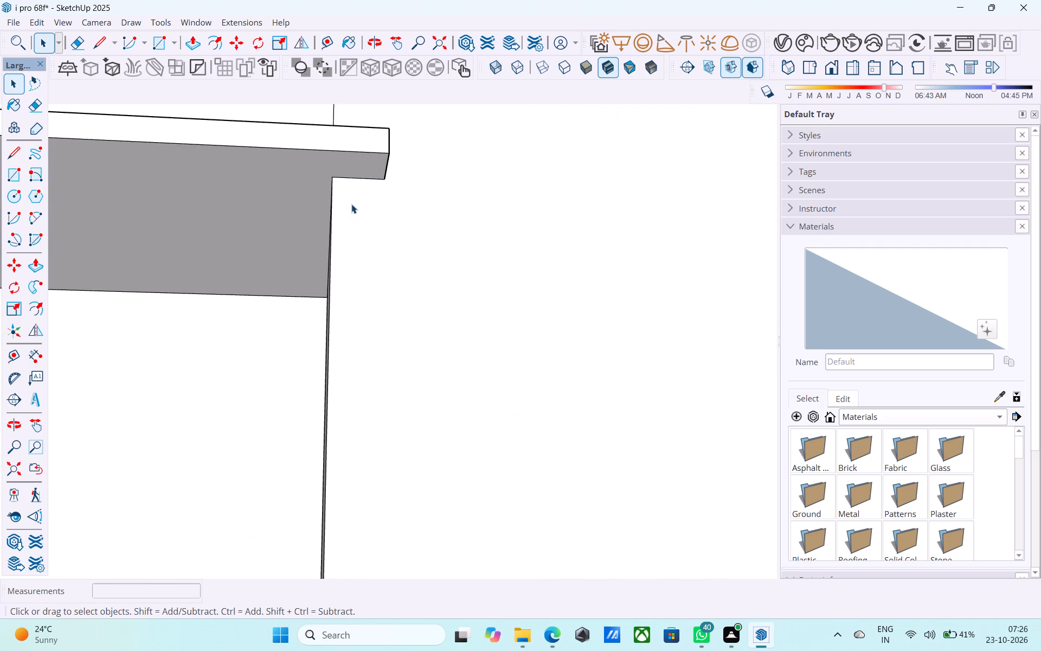
key("l")
left_click(357, 180)
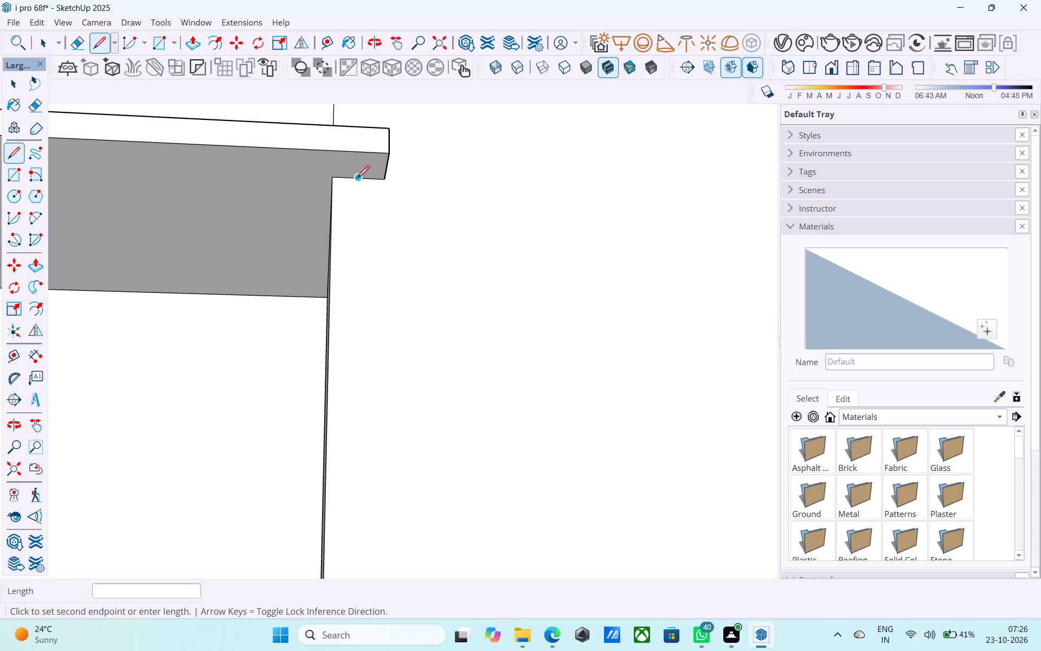
left_click(363, 152)
key("space")
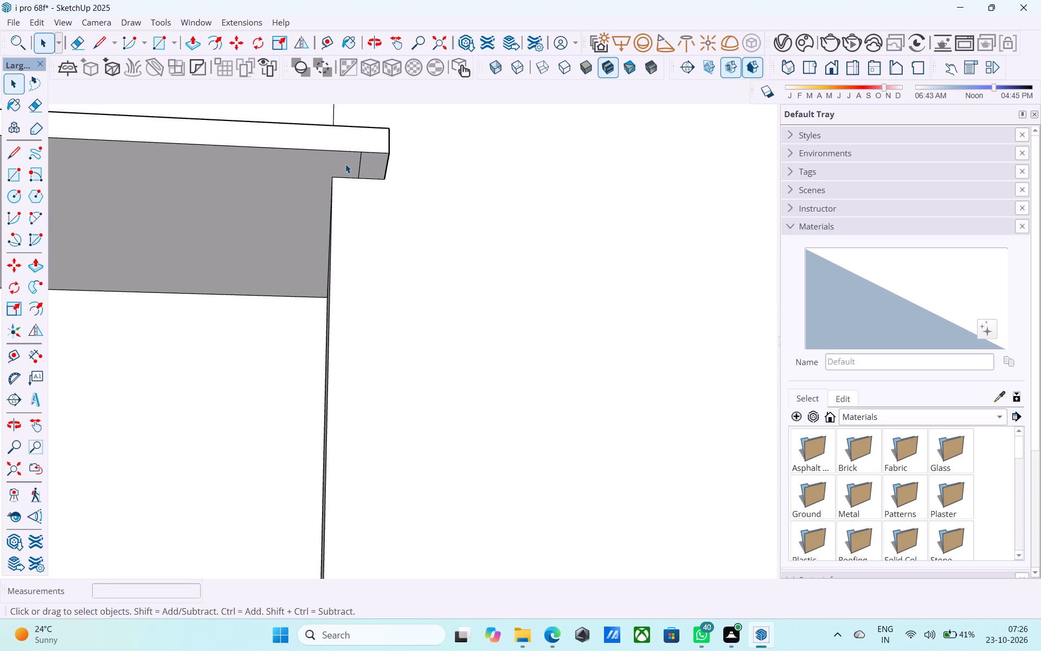
key("l")
left_click(337, 177)
left_click(336, 152)
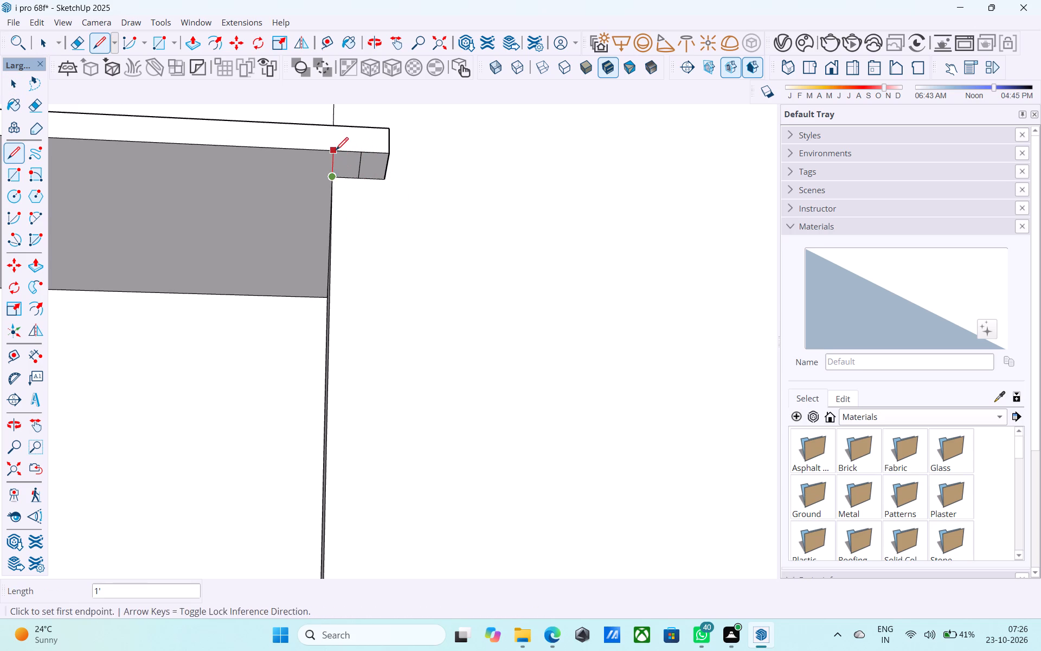
key("space")
Push/Pull the marked strip under the roof-level ledge down 10' to the first-floor ledge as a post beside the tower.
left_click(339, 159)
key("p")
left_click(339, 159)
scroll(343, 191, "down", 9)
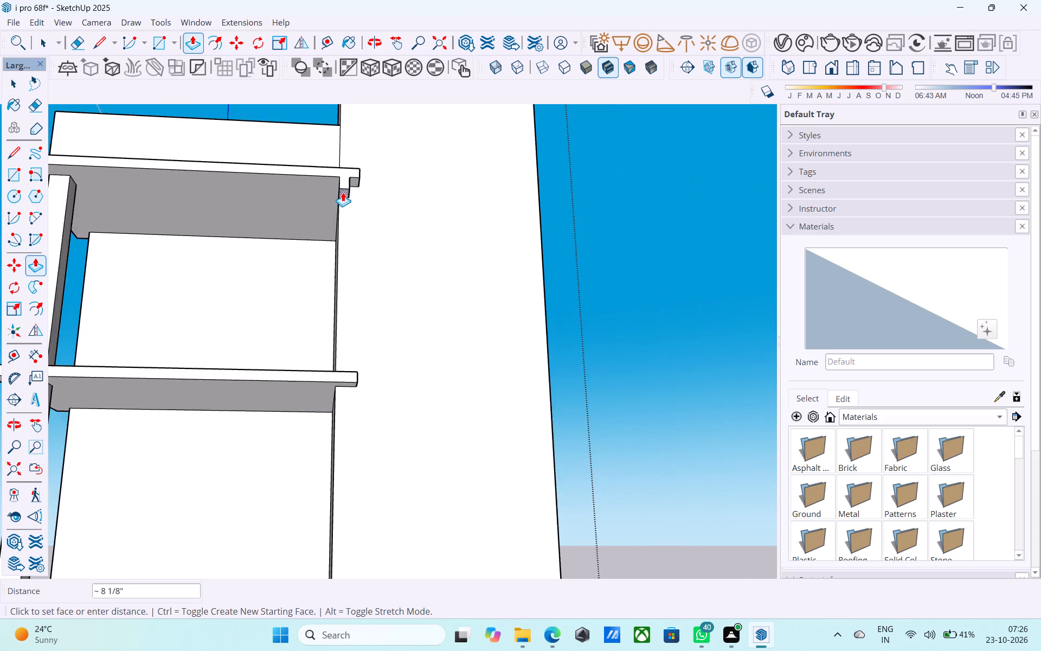
scroll(343, 192, "down", 5)
middle_click_drag(345, 205, 354, 341)
left_click(330, 420)
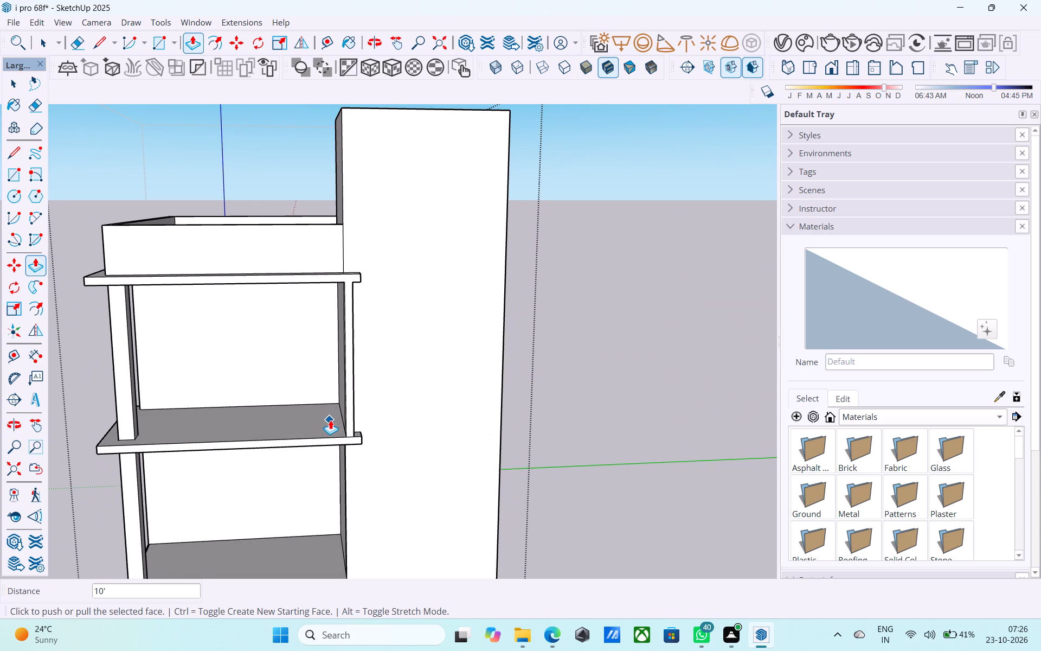
key("space")
Push/Pull the roof-level ledge's tower-side end face back flush with the outer face of the post.
scroll(329, 415, "down", 6)
middle_click_drag(315, 418, 279, 435)
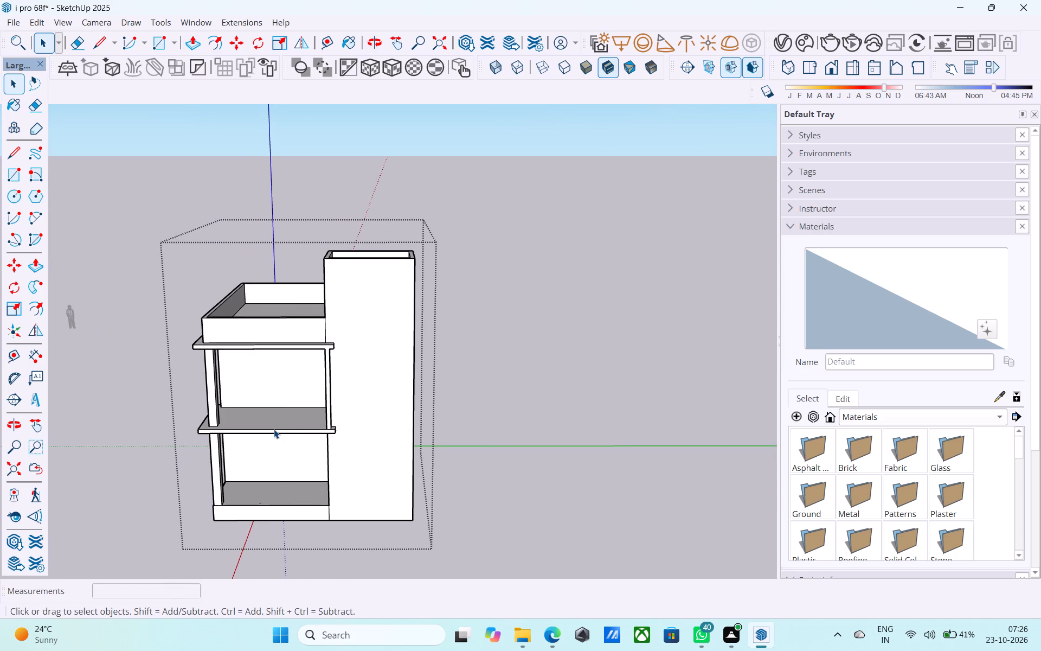
scroll(325, 431, "down", 1)
middle_click_drag(329, 428, 347, 387)
scroll(337, 342, "up", 10)
middle_click_drag(337, 339, 427, 372, "shift")
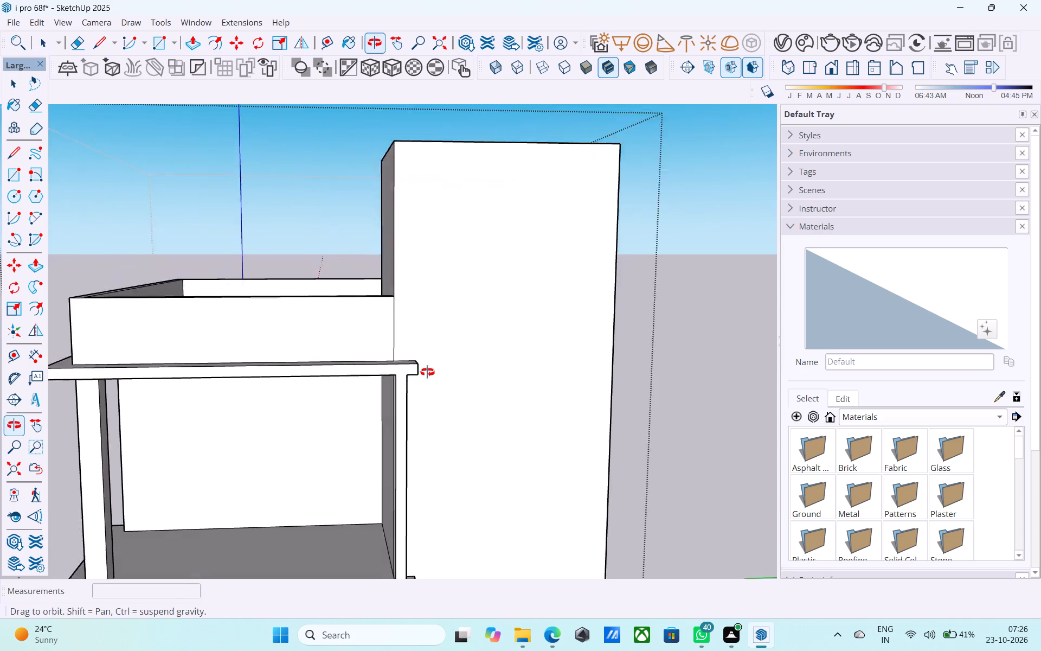
middle_click_drag(427, 372, 286, 367, "shift")
scroll(284, 367, "up", 4)
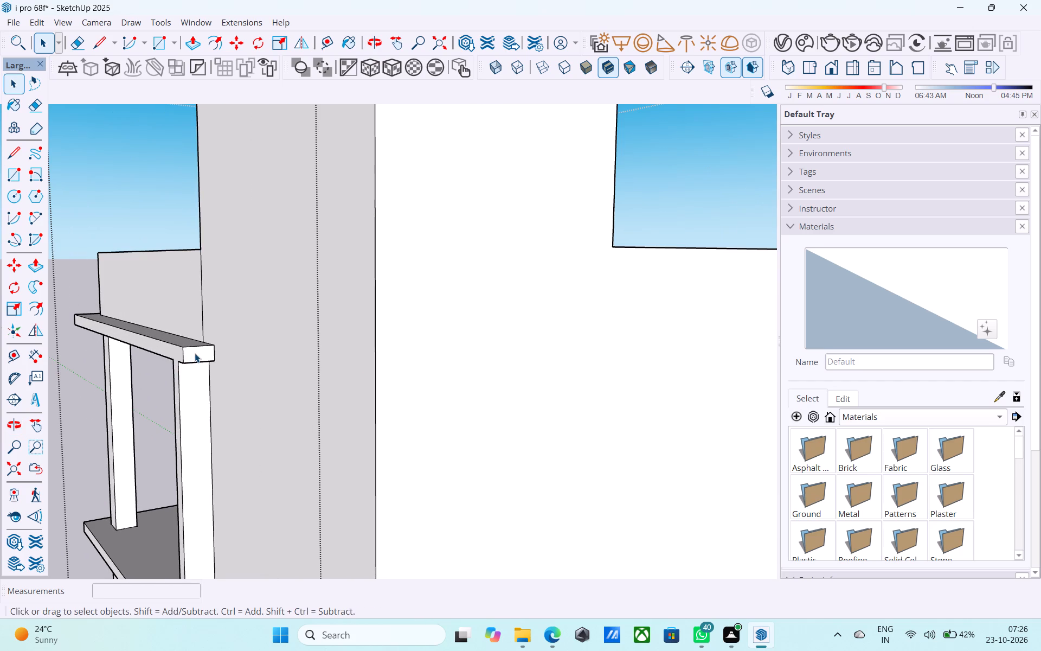
left_click(195, 353)
key("p")
left_click(195, 353)
left_click(194, 395)
key("space")
Erase the leftover edge between the roof-level ledge's end face and the top of the post.
scroll(194, 394, "down", 5)
middle_click_drag(194, 393, 186, 387)
scroll(185, 382, "up", 5)
key("e")
left_click_drag(185, 359, 189, 365)
Push/Pull the first-floor ledge's tower-side end face back flush with the outer face of the post.
scroll(208, 301, "down", 12)
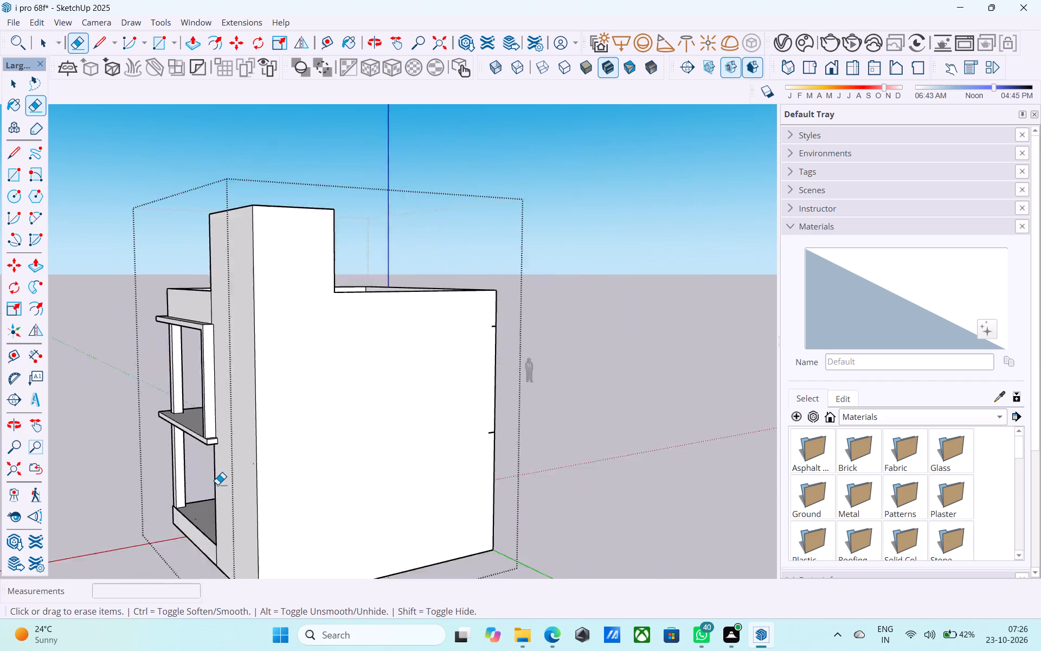
scroll(217, 484, "up", 13)
key("space")
left_click(202, 394)
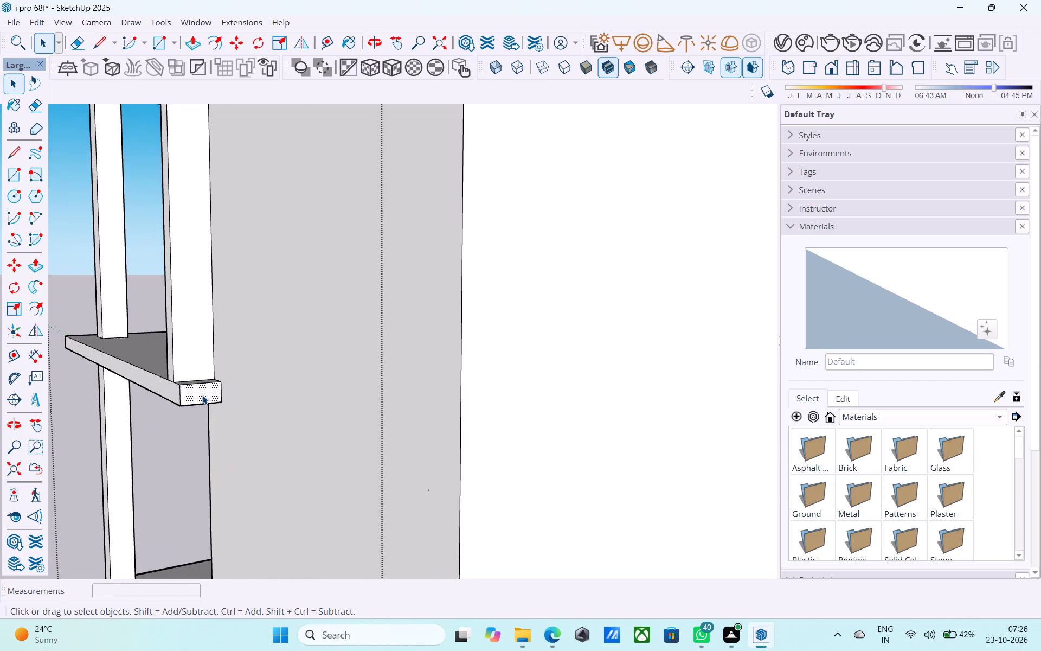
key("p")
left_click(202, 394)
left_click(191, 309)
key("space")
Erase the leftover edges between the first-floor ledge and the bottom of the post, on the end and front faces.
key("e")
left_click_drag(193, 369, 198, 384)
key("space")
middle_click_drag(198, 384, 556, 379)
scroll(557, 379, "down", 6)
key("e")
scroll(365, 398, "up", 2)
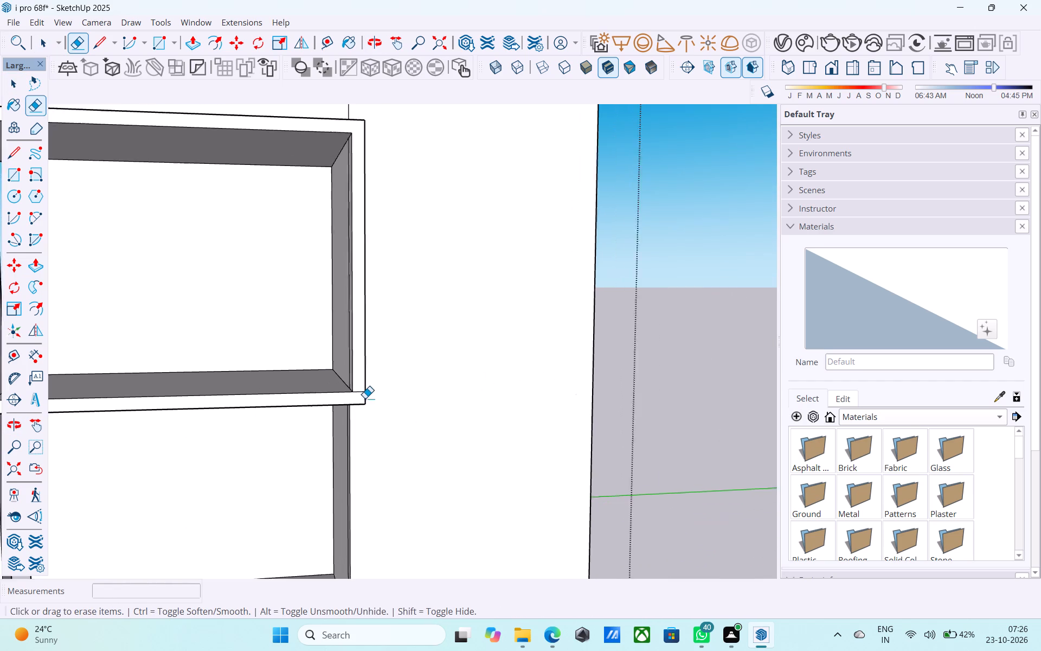
scroll(365, 398, "up", 6)
left_click(357, 386)
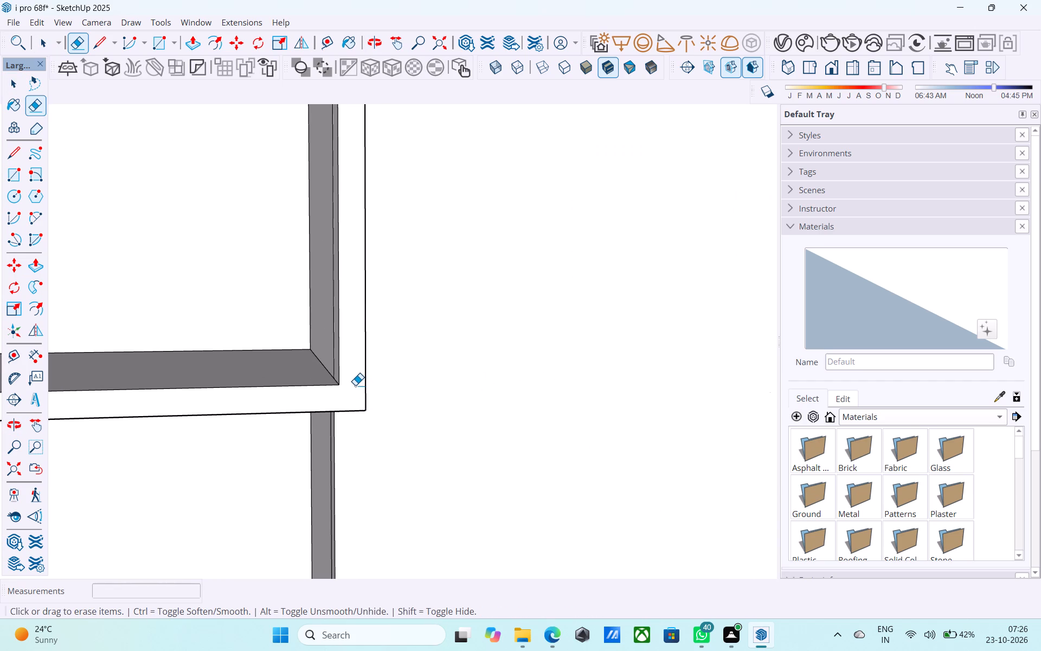
key("space")
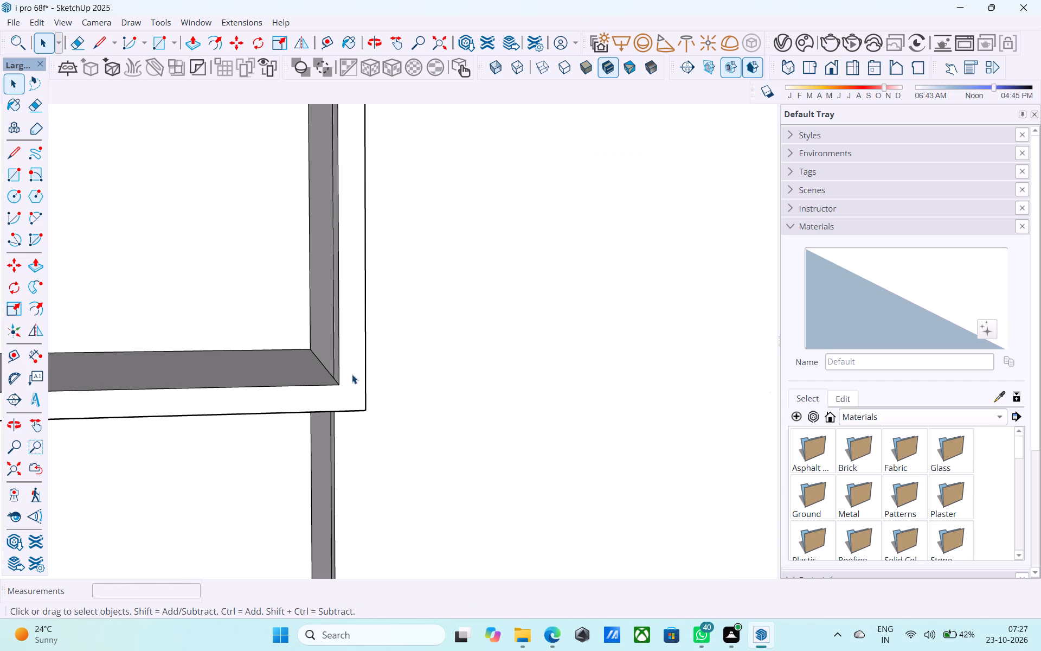
Examine the upper-floor porch frame and the ground-floor opening beside the tower from several angles.
scroll(353, 371, "down", 12)
scroll(500, 444, "up", 1)
scroll(501, 446, "down", 3)
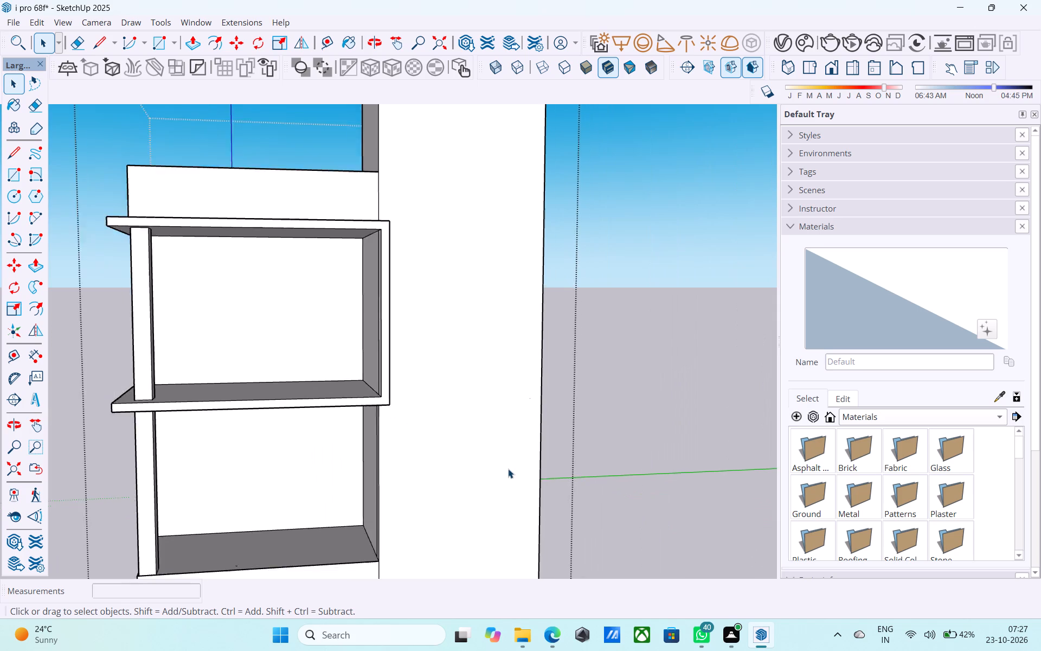
scroll(506, 468, "down", 4)
middle_click_drag(314, 460, 505, 446)
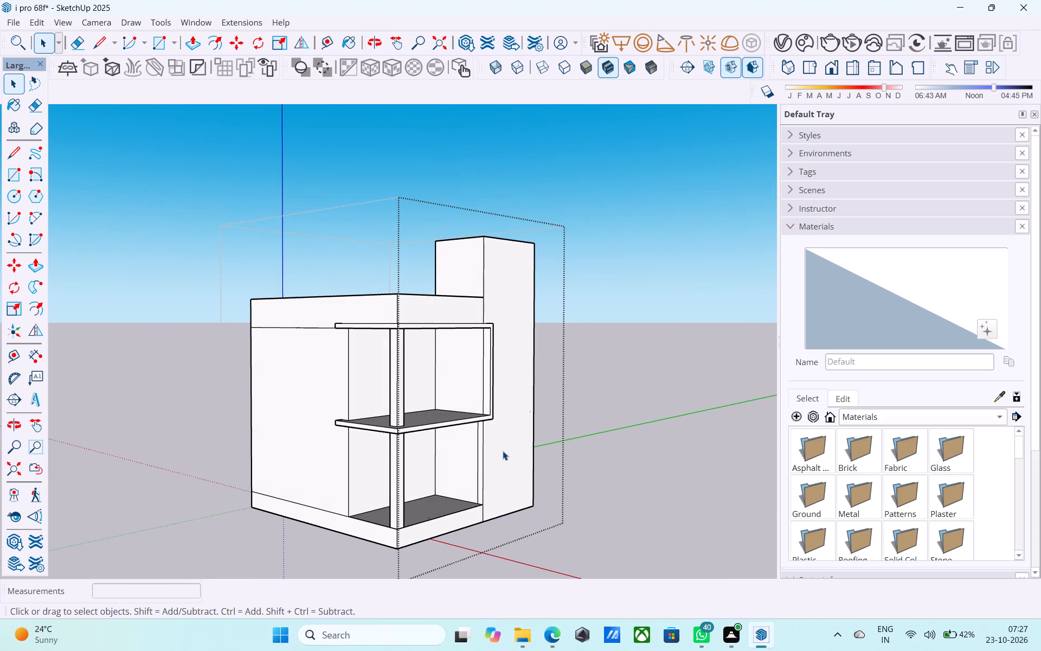
middle_click_drag(500, 448, 492, 440)
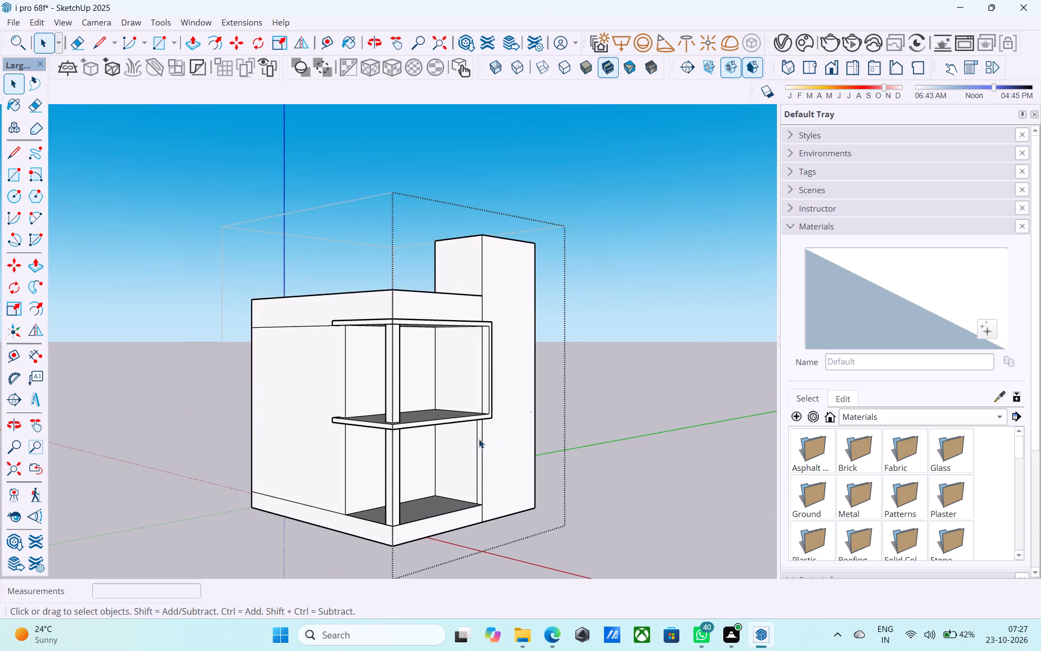
middle_click_drag(486, 479, 483, 510)
scroll(469, 477, "up", 5)
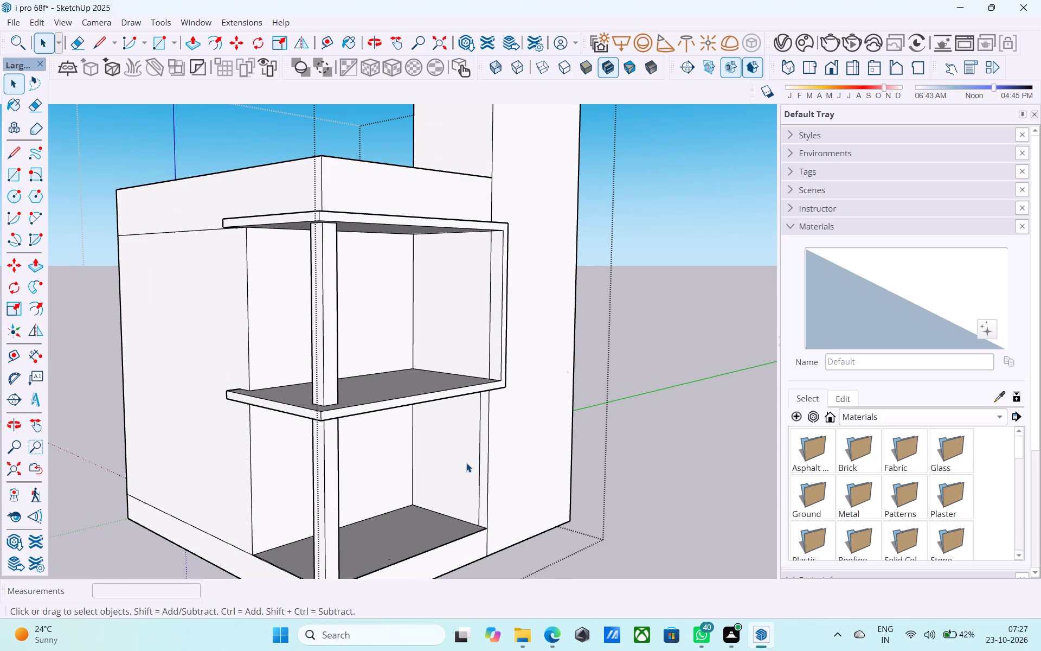
middle_click_drag(466, 463, 358, 492)
scroll(358, 492, "down", 1)
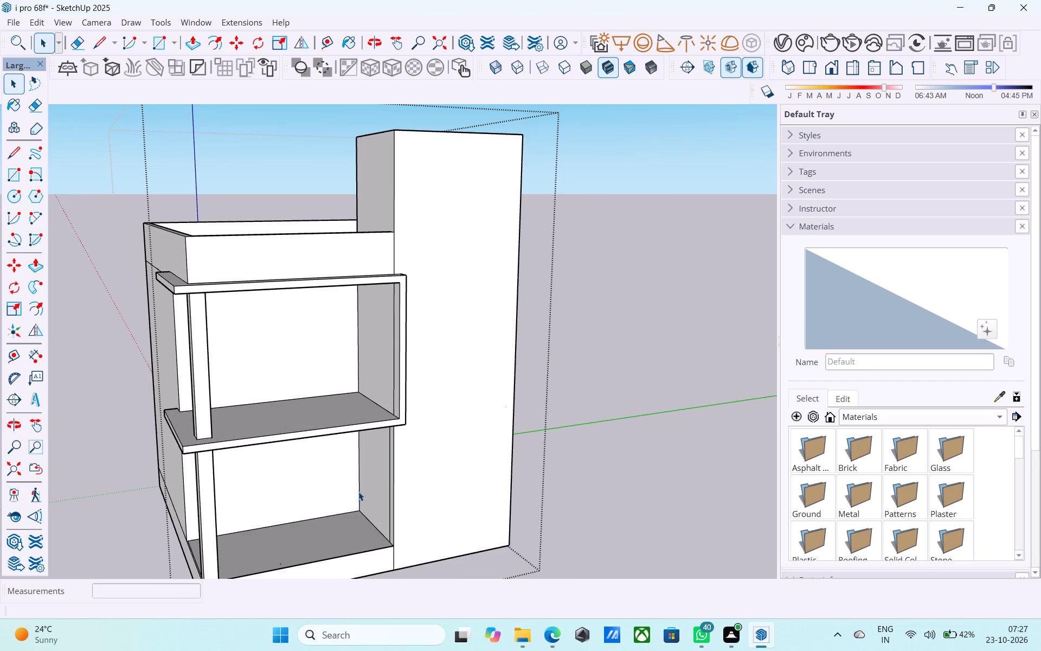
scroll(358, 492, "down", 1)
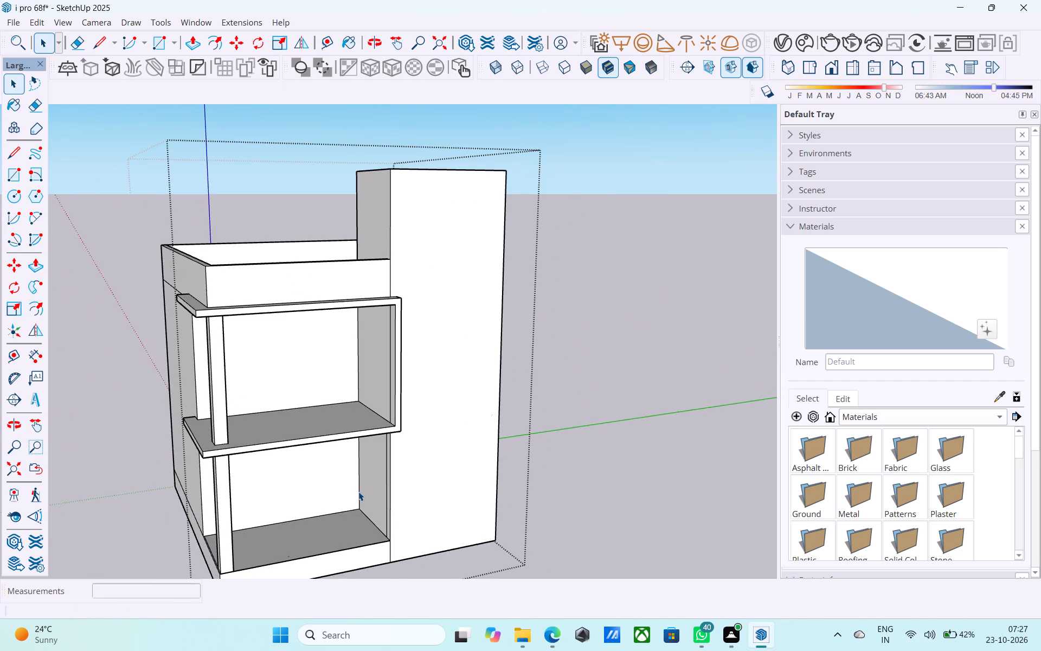
middle_click_drag(339, 488, 205, 411)
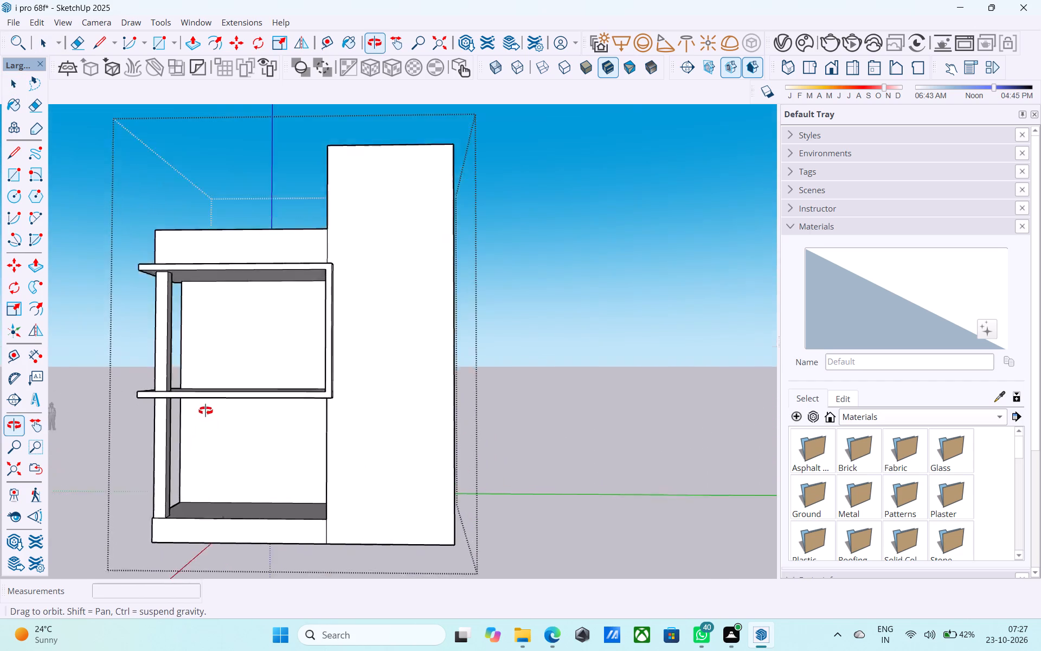
middle_click_drag(205, 411, 224, 360)
middle_click_drag(271, 458, 250, 461)
scroll(252, 462, "up", 7)
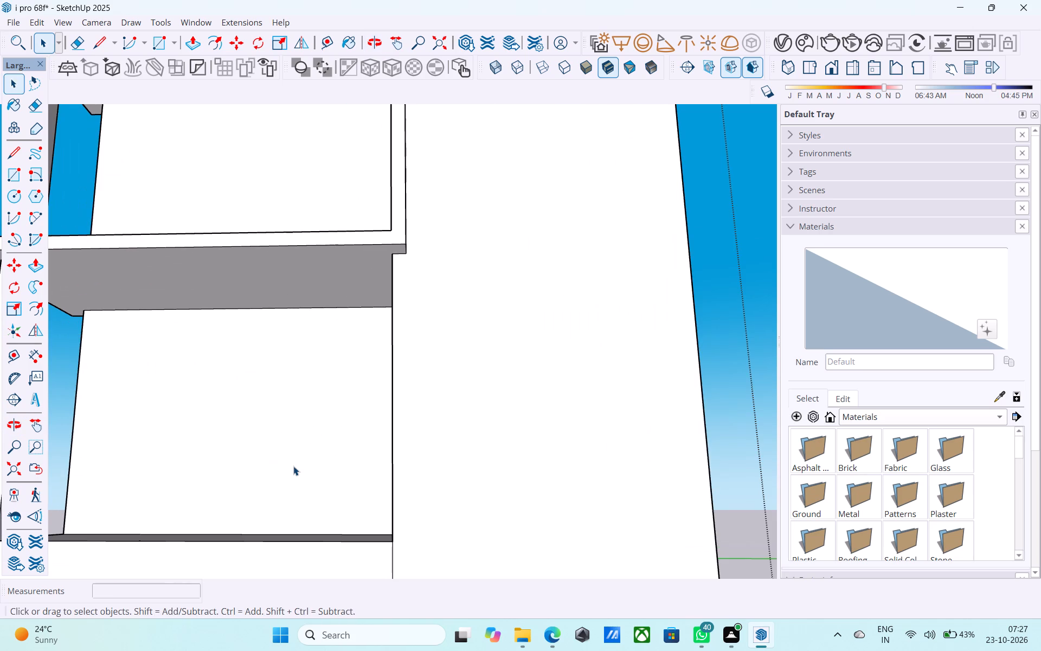
scroll(293, 466, "down", 5)
Copy the two vertical edges between the ground-floor opening and the tower 1.5' across the tower's front face.
middle_click_drag(294, 466, 460, 507)
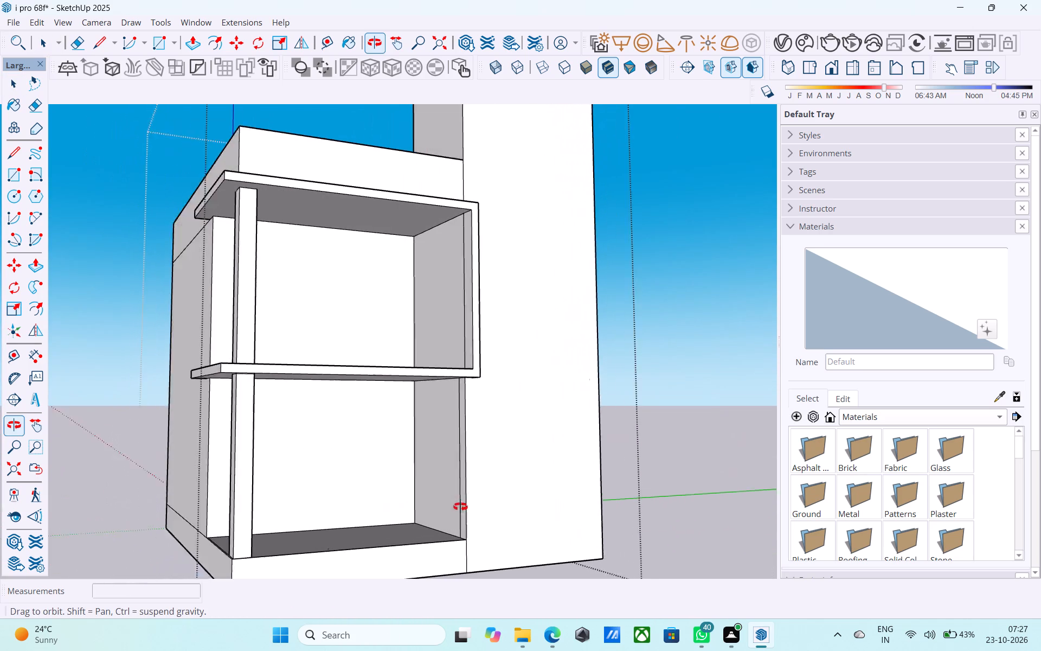
middle_click_drag(460, 507, 409, 506)
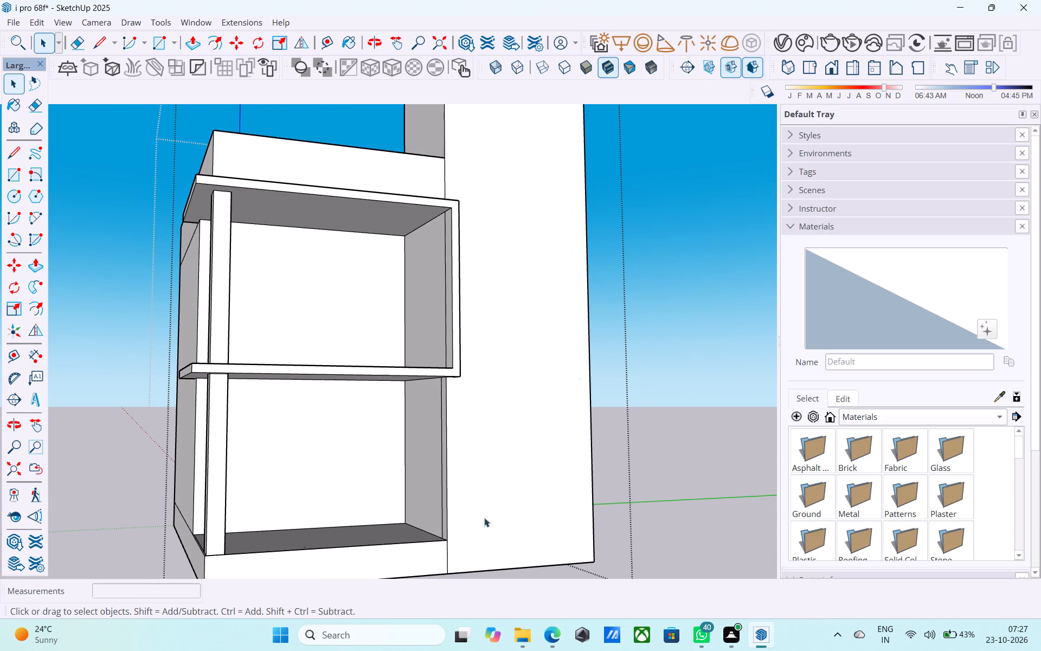
left_click(448, 499)
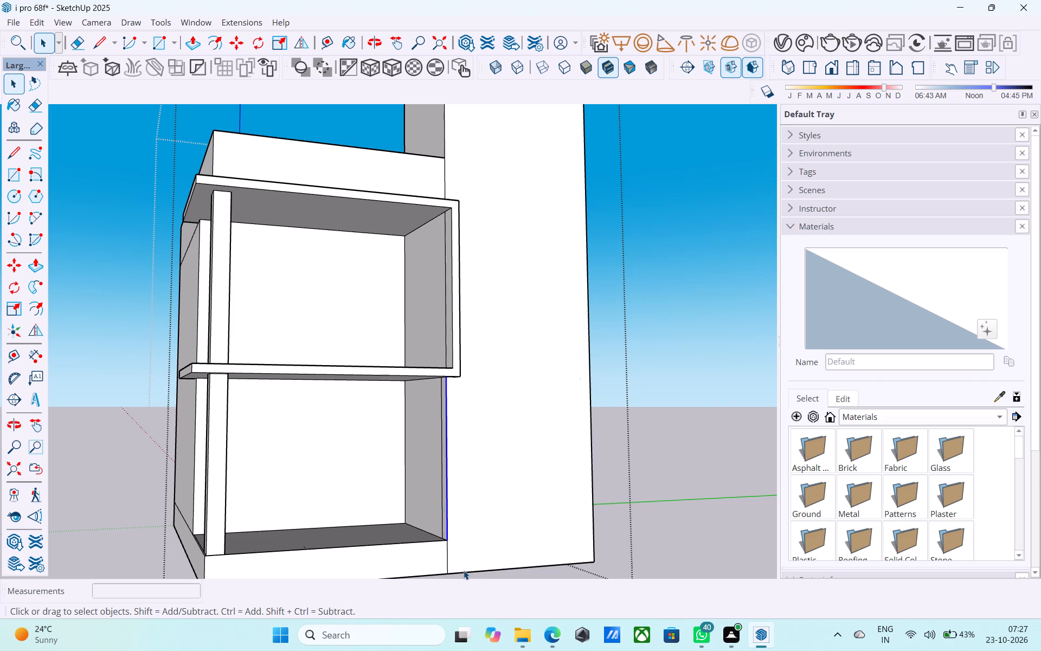
left_click(448, 558, "shift")
key("m")
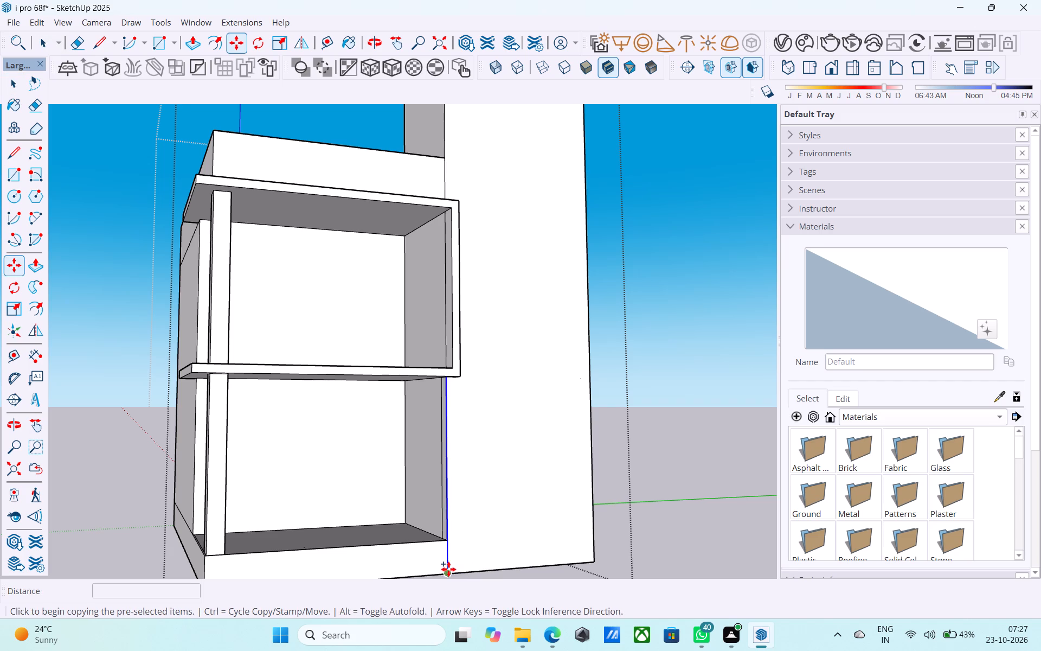
left_click(448, 569)
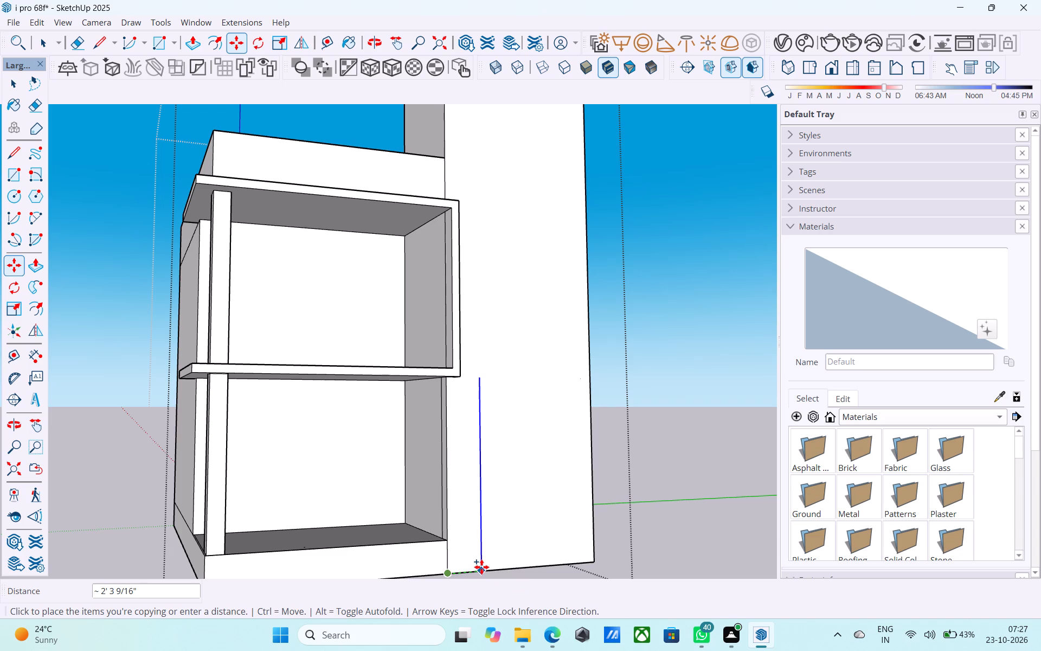
type("1.5'")
key("Return")
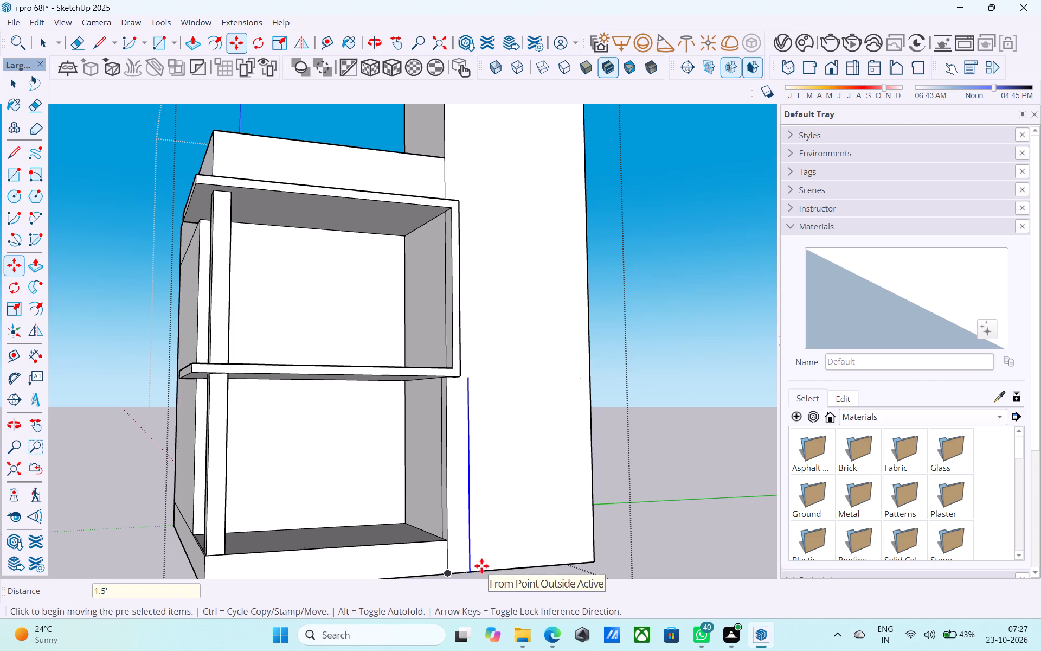
Draw a vertical line about 12' 10" up the tower's front face from the top of the copied ground-floor edge, past the upper ledge.
middle_click_drag(480, 566, 348, 618)
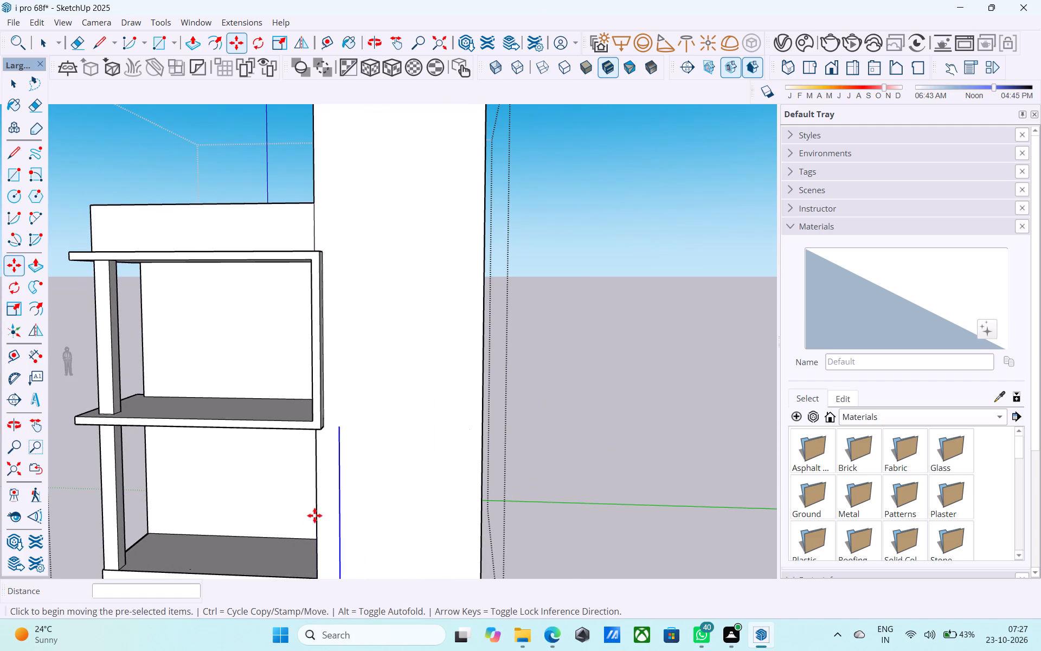
key("space")
type("l")
left_click(343, 427)
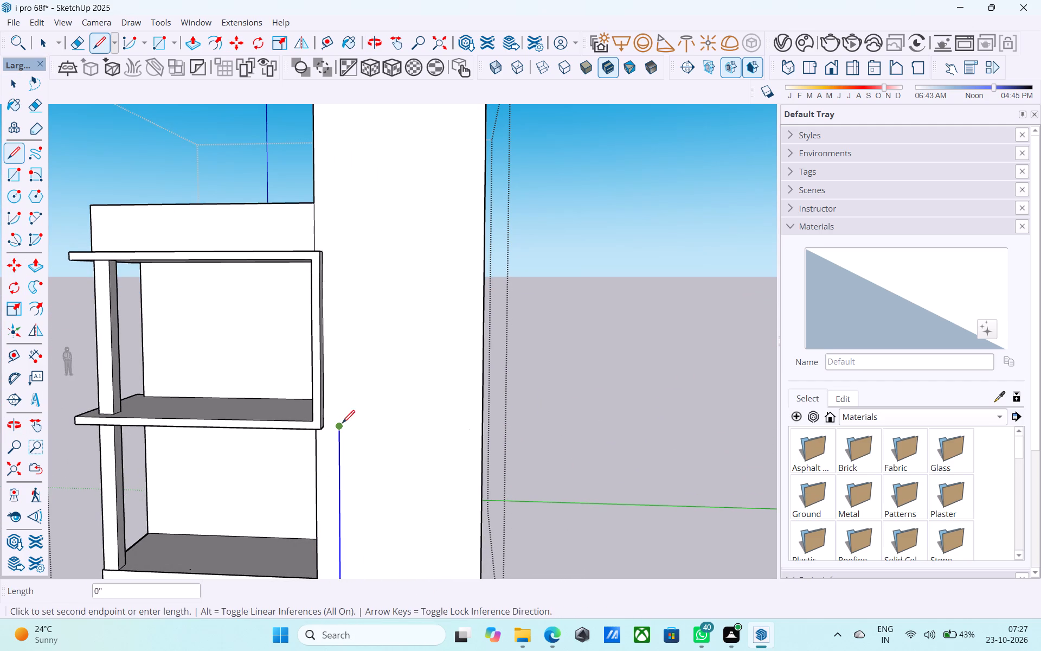
left_click(336, 221)
key("space")
Draw a 1' horizontal line on the tower face from the upper ledge's top corner to the new vertical line.
scroll(336, 222, "up", 1)
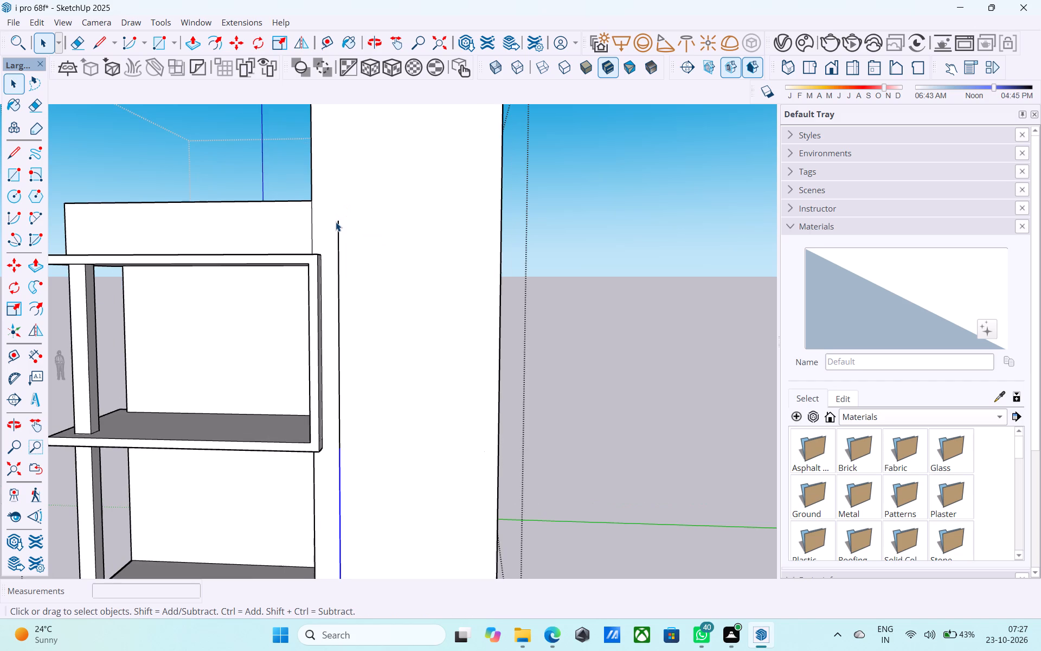
scroll(336, 222, "down", 4)
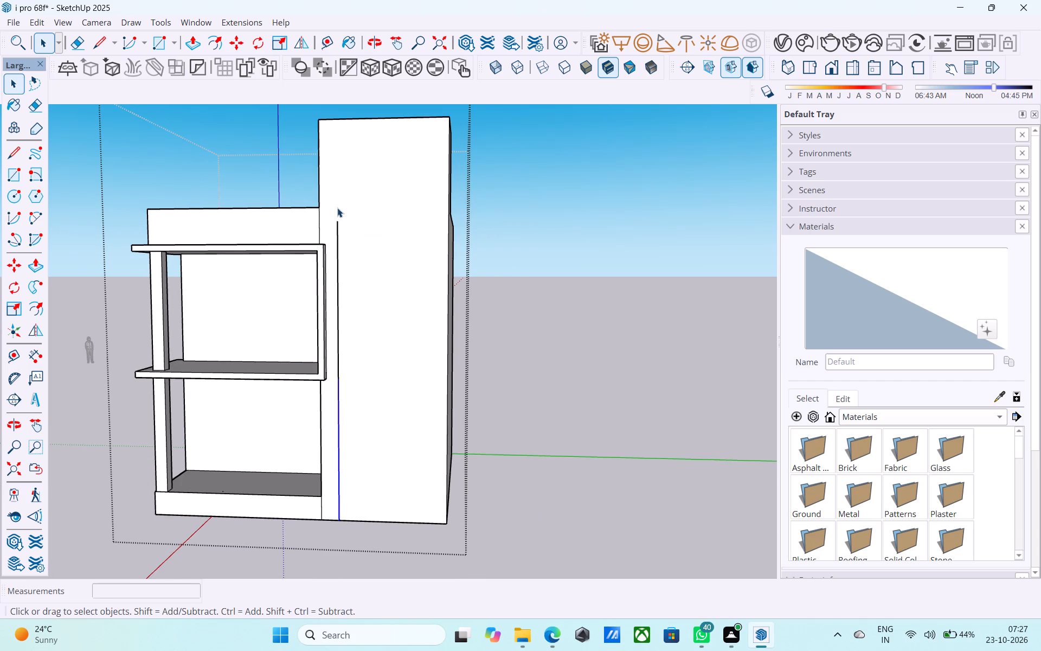
scroll(339, 206, "down", 5)
middle_click_drag(339, 205, 351, 281)
scroll(337, 266, "up", 5)
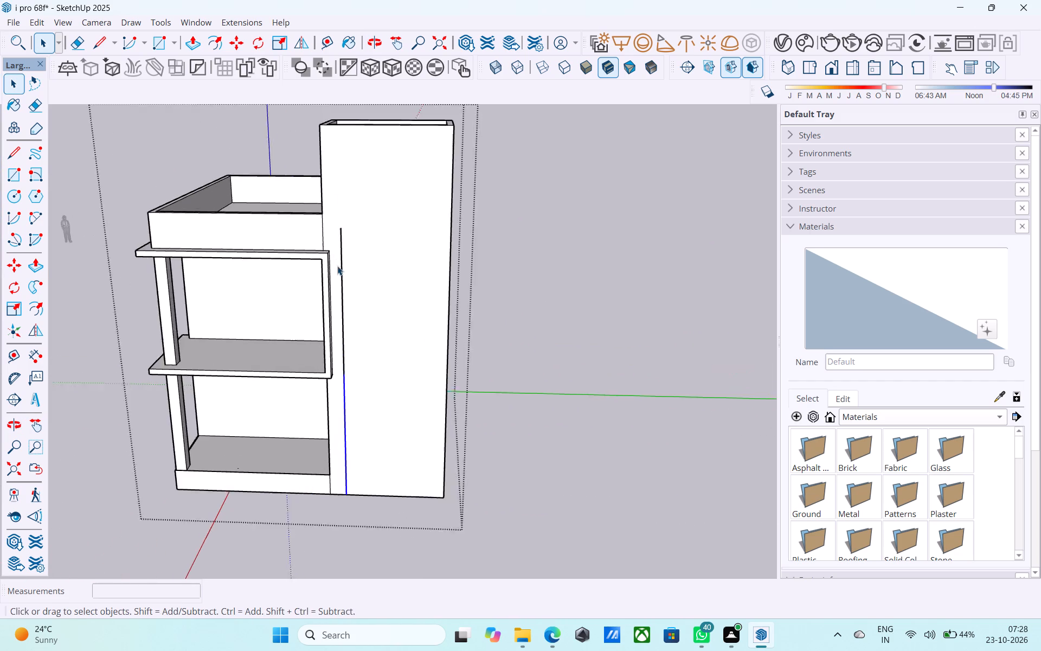
scroll(337, 266, "up", 12)
middle_click_drag(322, 253, 322, 285)
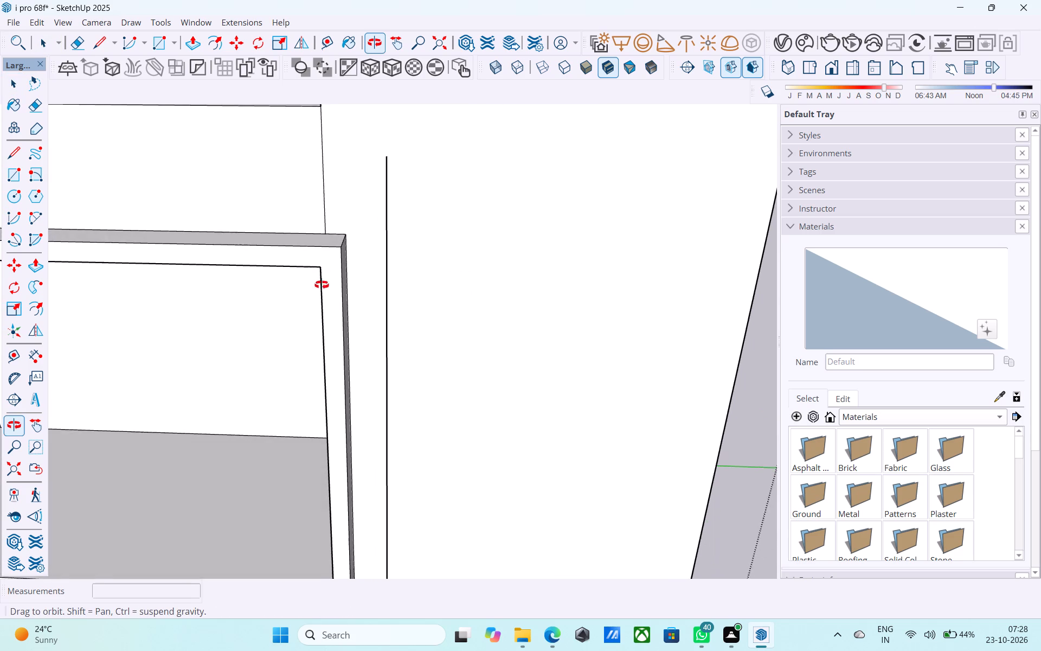
middle_click_drag(322, 285, 320, 308)
left_click(333, 231)
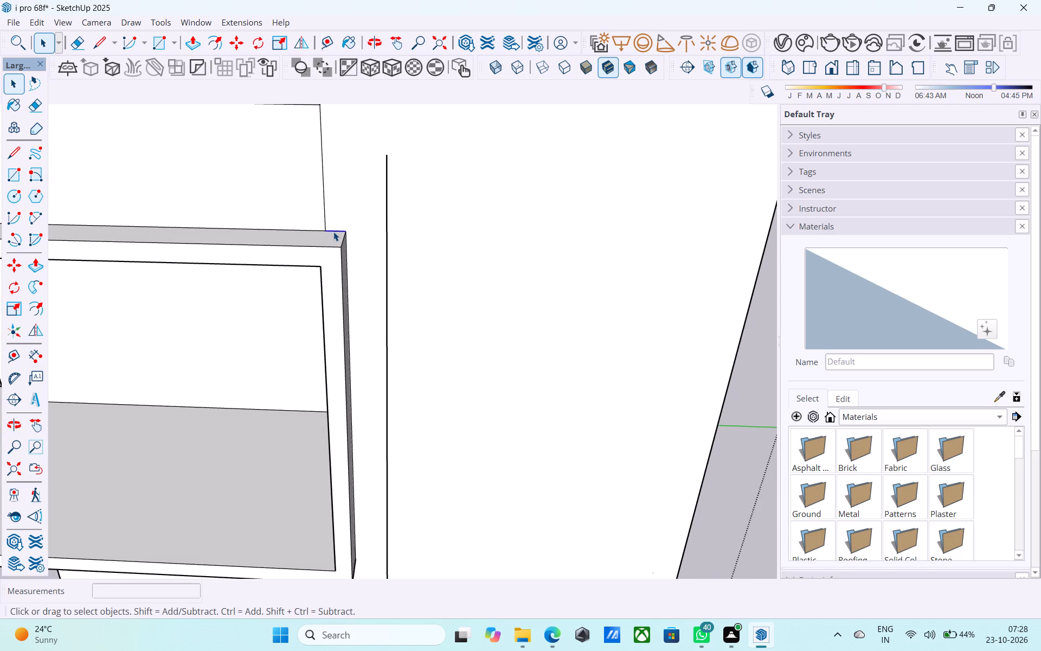
key("l")
left_click(344, 236)
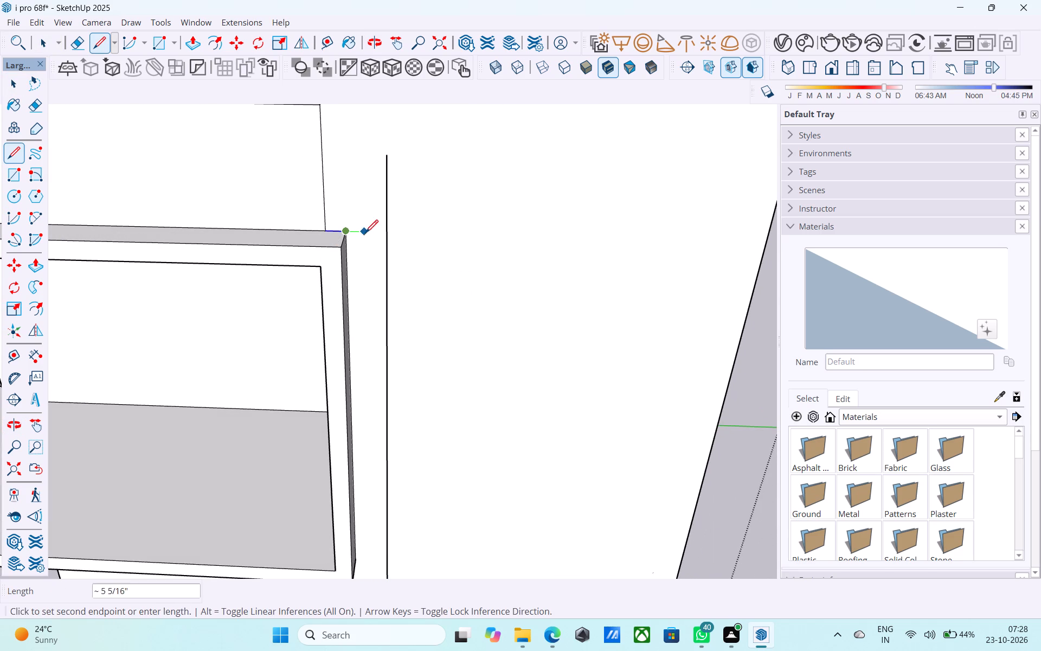
left_click(389, 233)
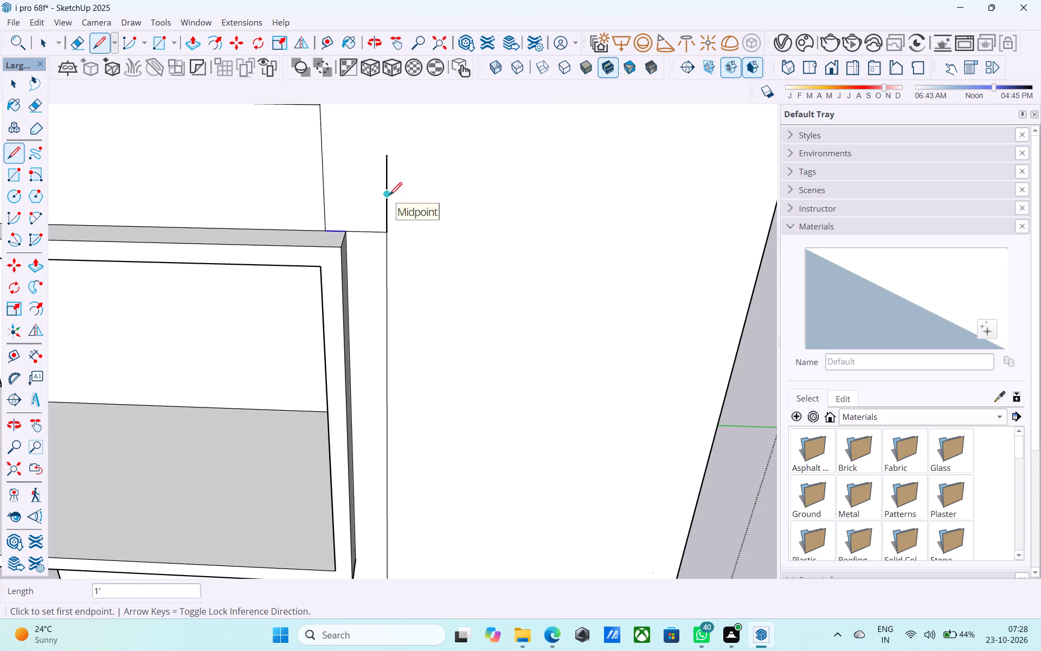
left_click(384, 237)
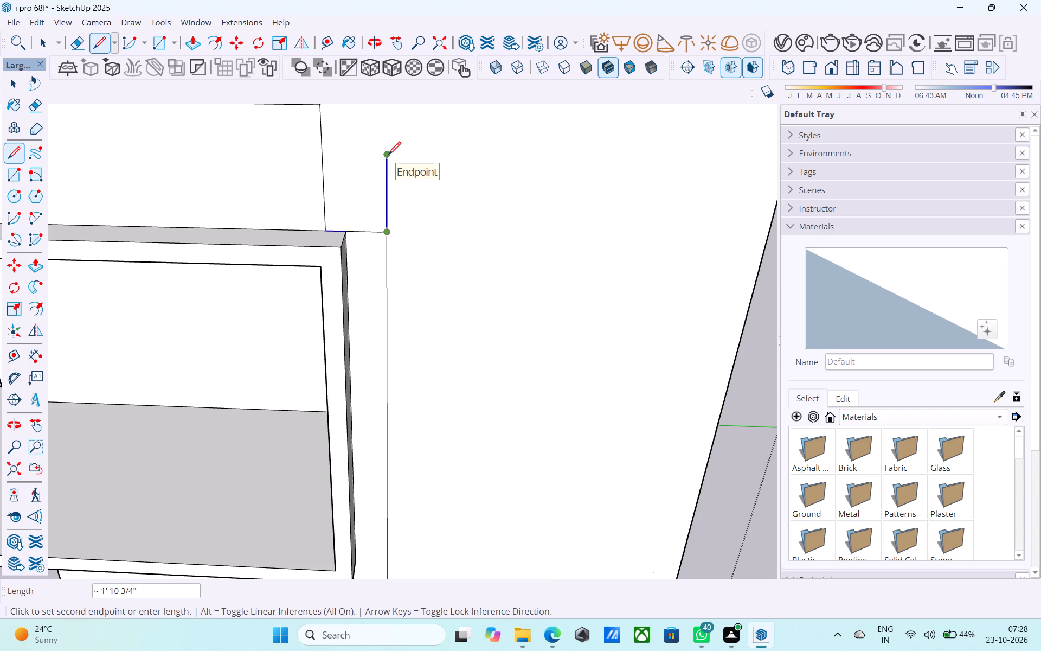
key("space")
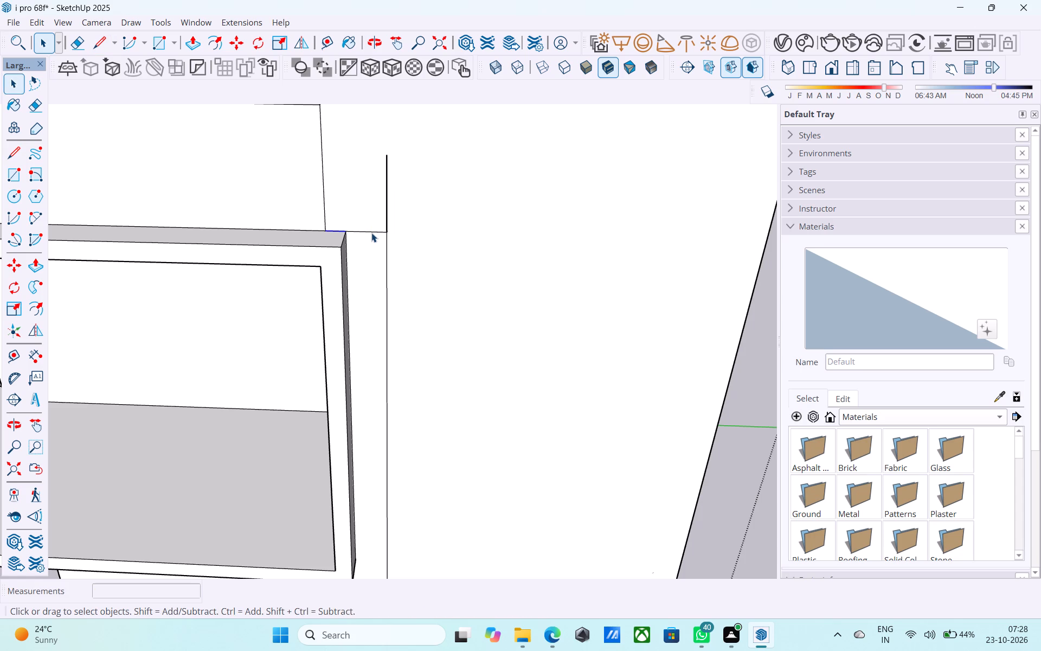
Copy the 1' horizontal line 1.5' up the tower's front face.
left_click(371, 232)
key("m")
left_click(382, 232)
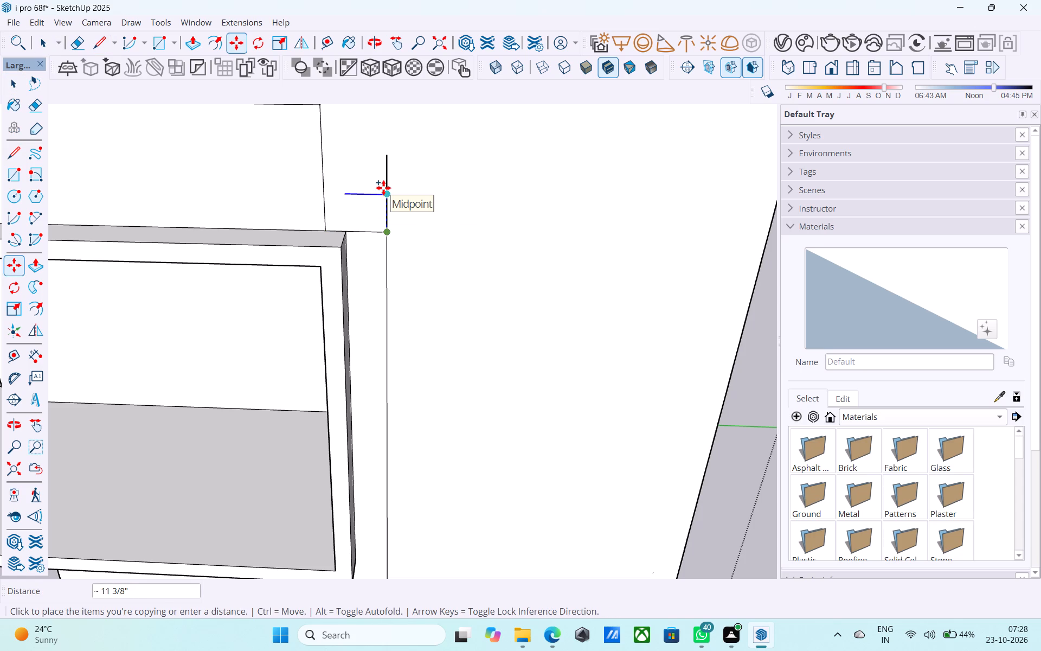
type("1.5'")
key("Return")
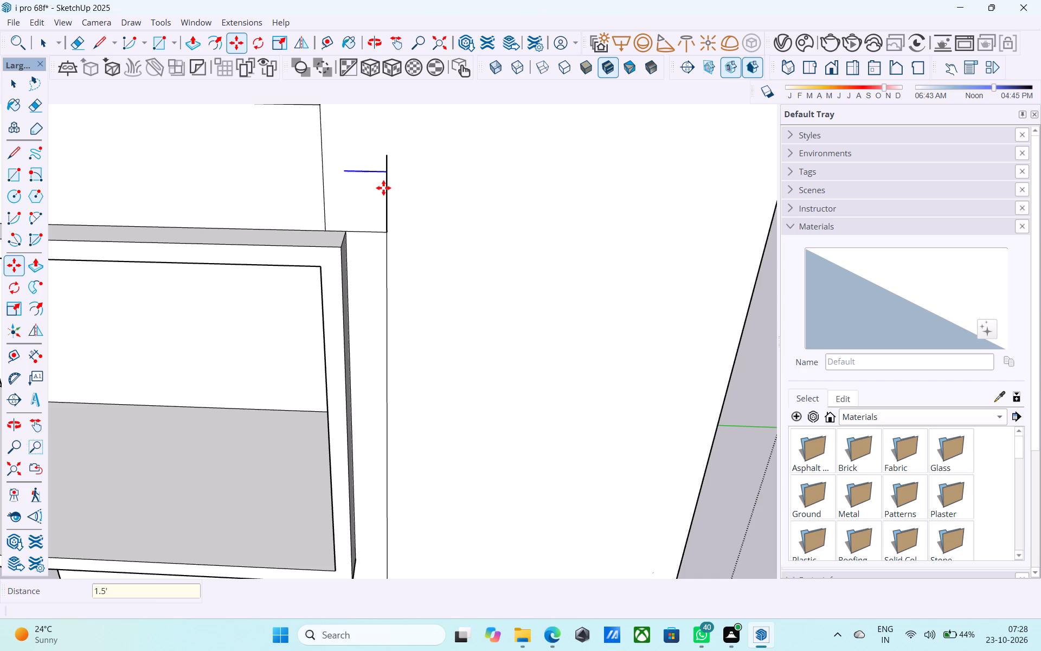
Draw a 13' line from the copied line's outer end across the parapet face, and a 1' 6" line up to the parapet's top edge.
key("l")
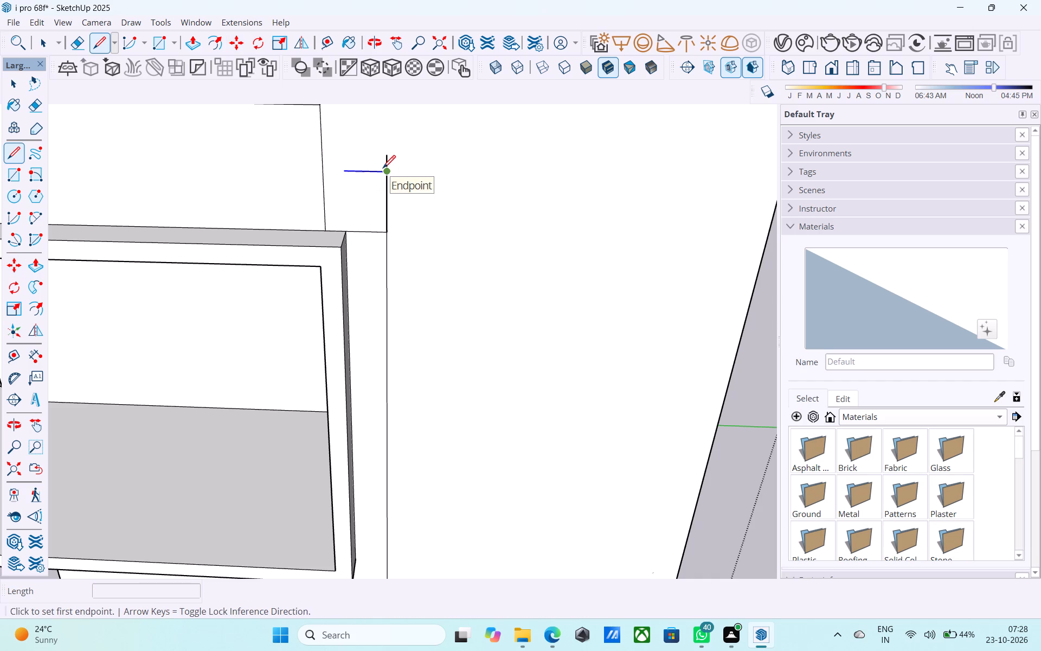
left_click(383, 169)
scroll(287, 171, "down", 5)
middle_click_drag(287, 171, 593, 210)
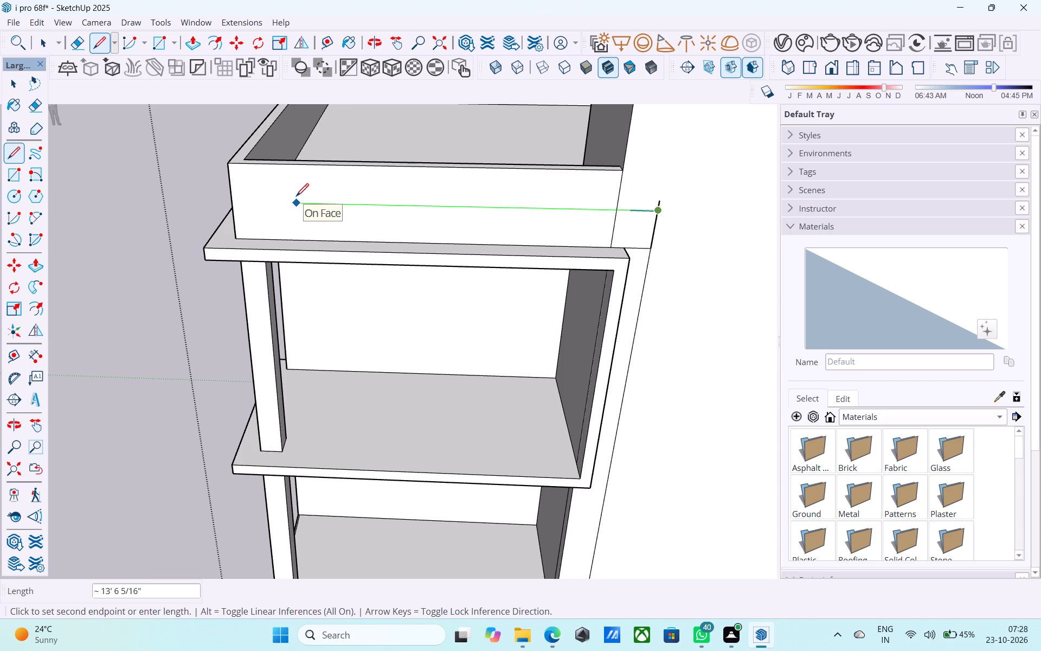
type("13'")
key("Return")
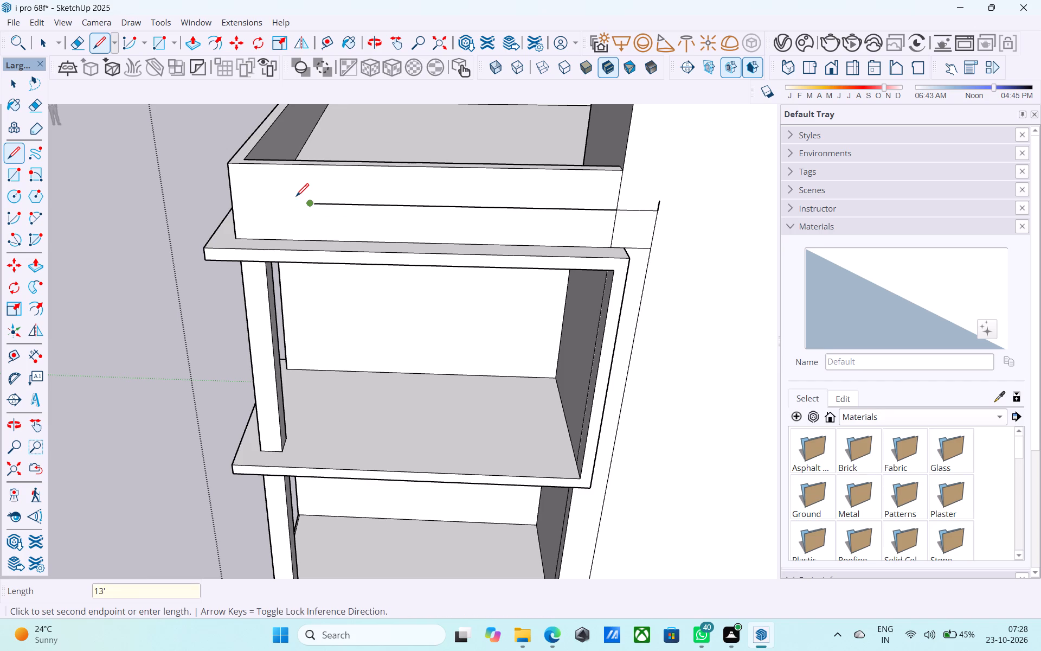
left_click(305, 164)
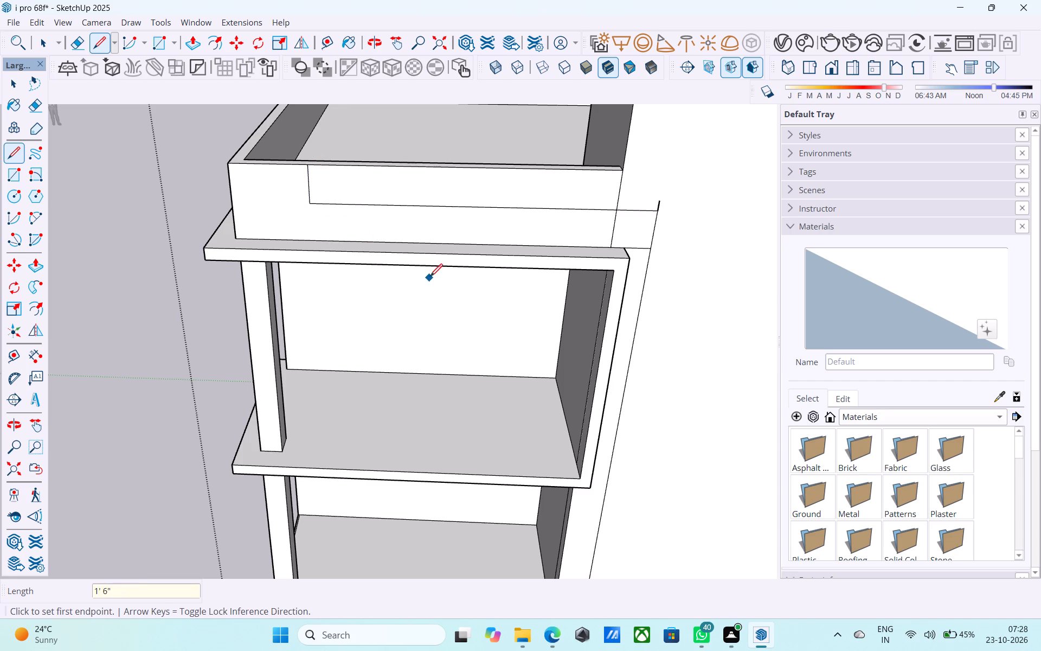
Erase the parapet-tower joint edge, the vertical stub above the outline's corner and the short horizontal line beside the upper ledge.
key("e")
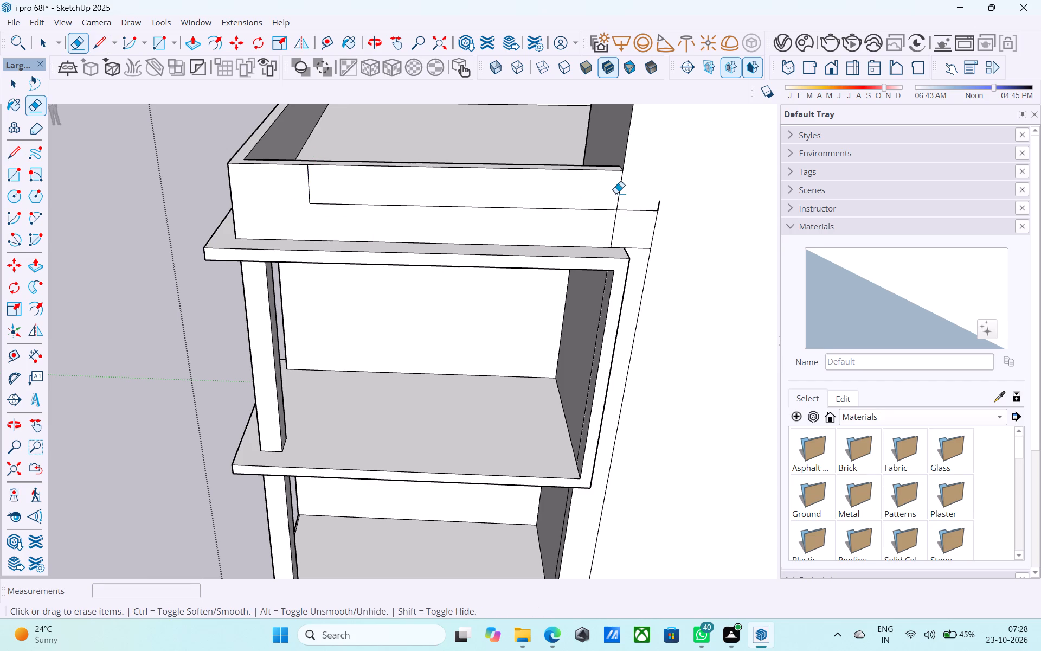
left_click_drag(623, 190, 616, 190)
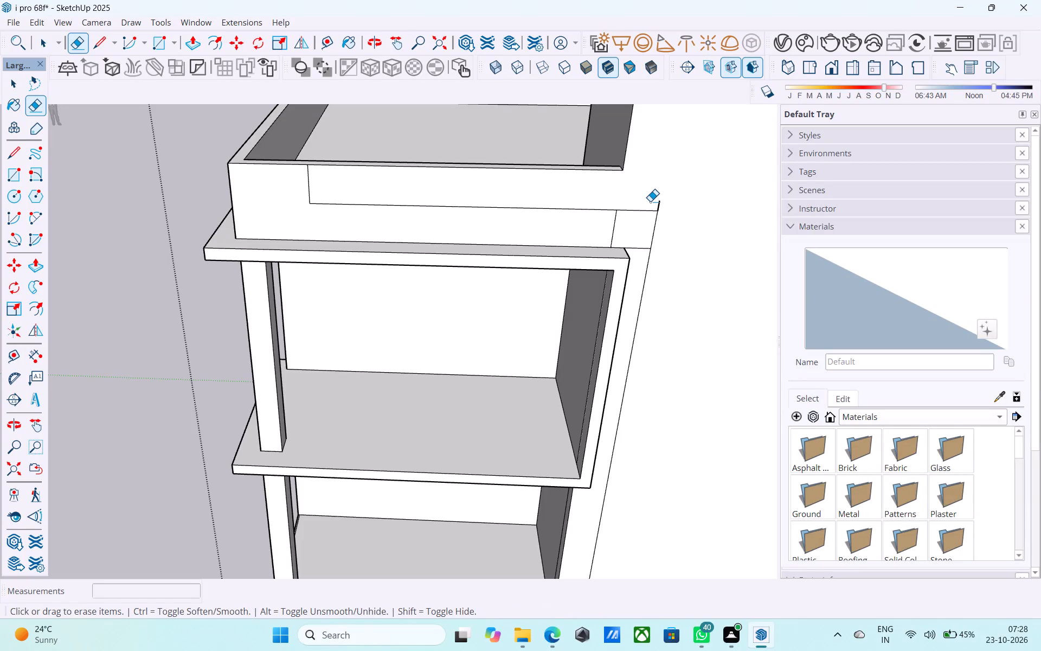
left_click_drag(651, 205, 657, 205)
left_click_drag(625, 228, 614, 223)
middle_click_drag(658, 284, 609, 242, "shift")
scroll(603, 254, "up", 3)
left_click_drag(592, 253, 592, 253)
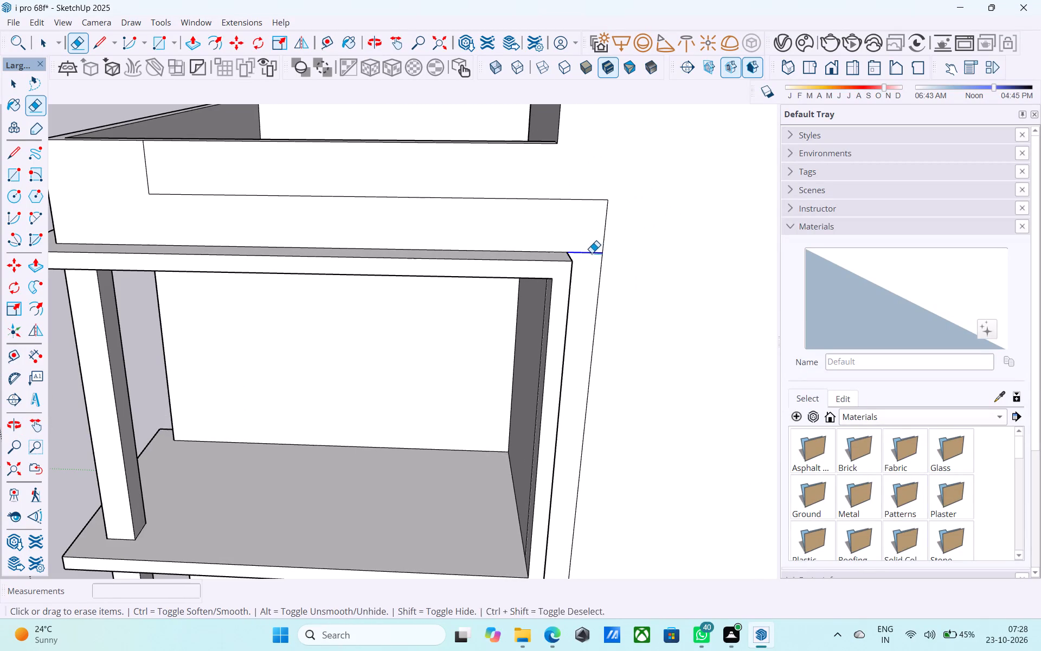
left_click_drag(592, 253, 591, 258)
Examine the cleaned-up outline around the porch, parapet and tower face from several angles.
scroll(592, 261, "down", 10)
middle_click_drag(591, 282, 538, 231, "shift")
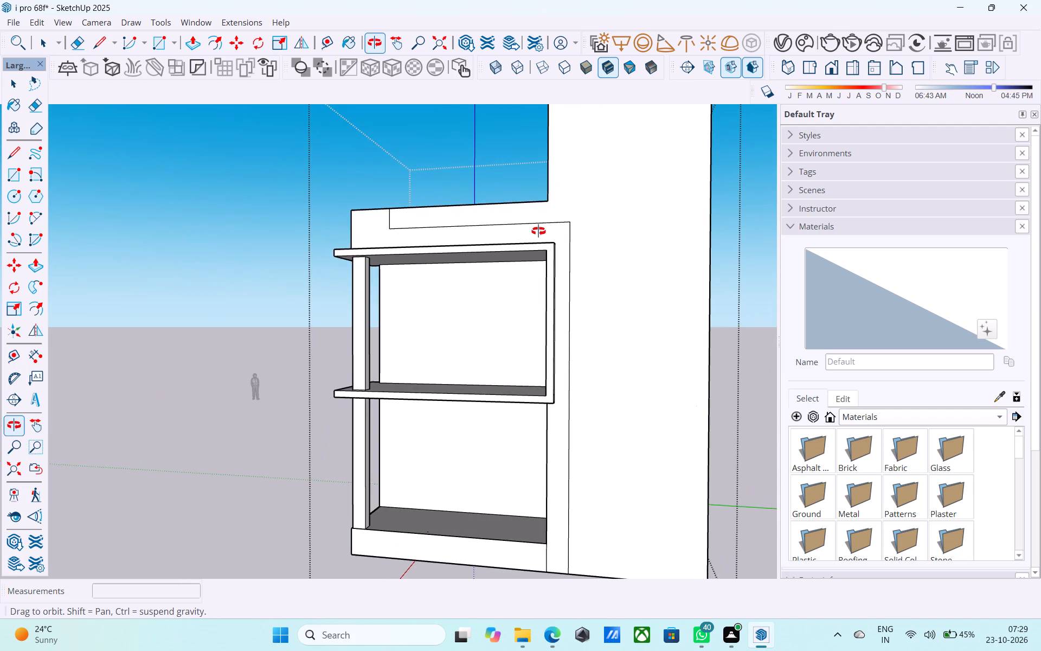
middle_click_drag(538, 231, 550, 267, "shift")
scroll(555, 271, "down", 4)
middle_click_drag(555, 271, 563, 241, "shift")
scroll(564, 242, "up", 4)
middle_click_drag(559, 263, 563, 283)
scroll(561, 216, "up", 1)
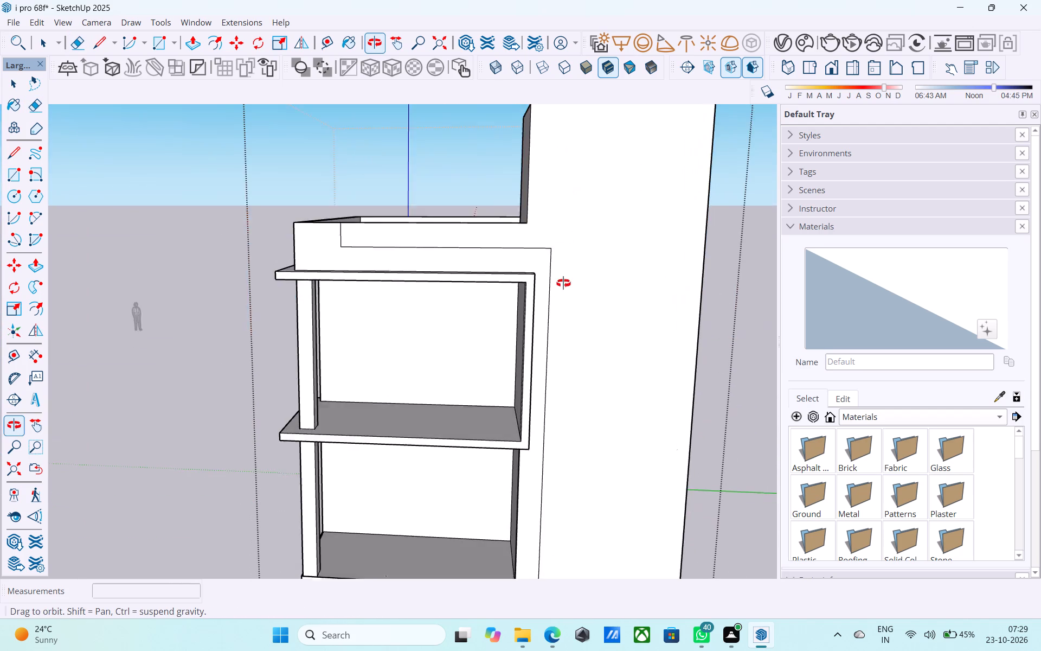
middle_click_drag(563, 283, 554, 285)
middle_click_drag(554, 285, 558, 252)
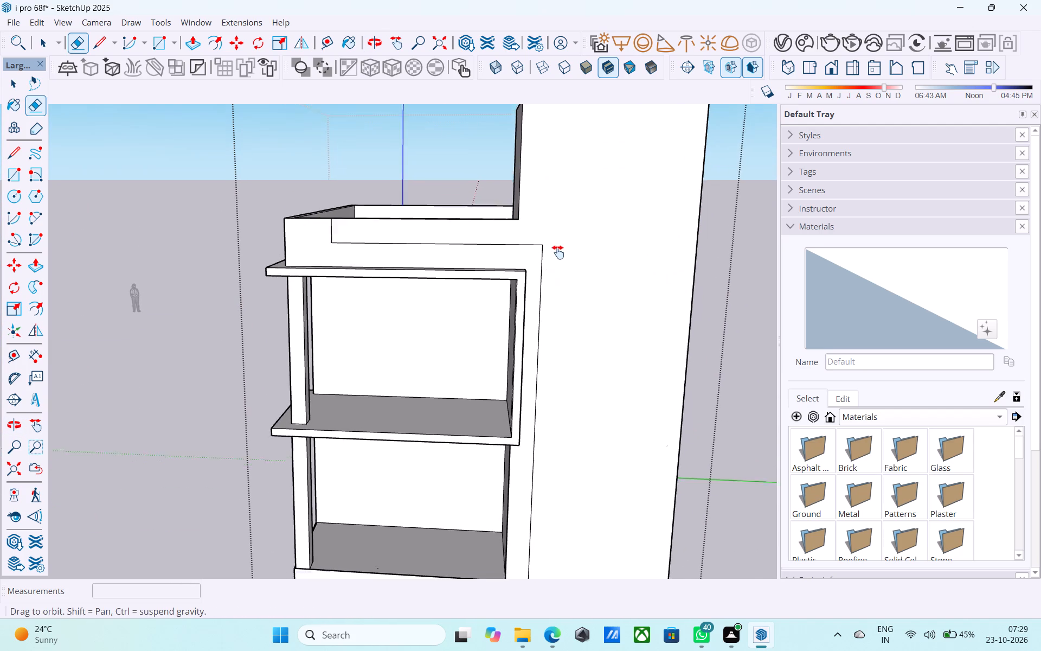
middle_click_drag(558, 252, 547, 286)
scroll(545, 288, "up", 2)
scroll(538, 286, "down", 4)
scroll(523, 288, "up", 4)
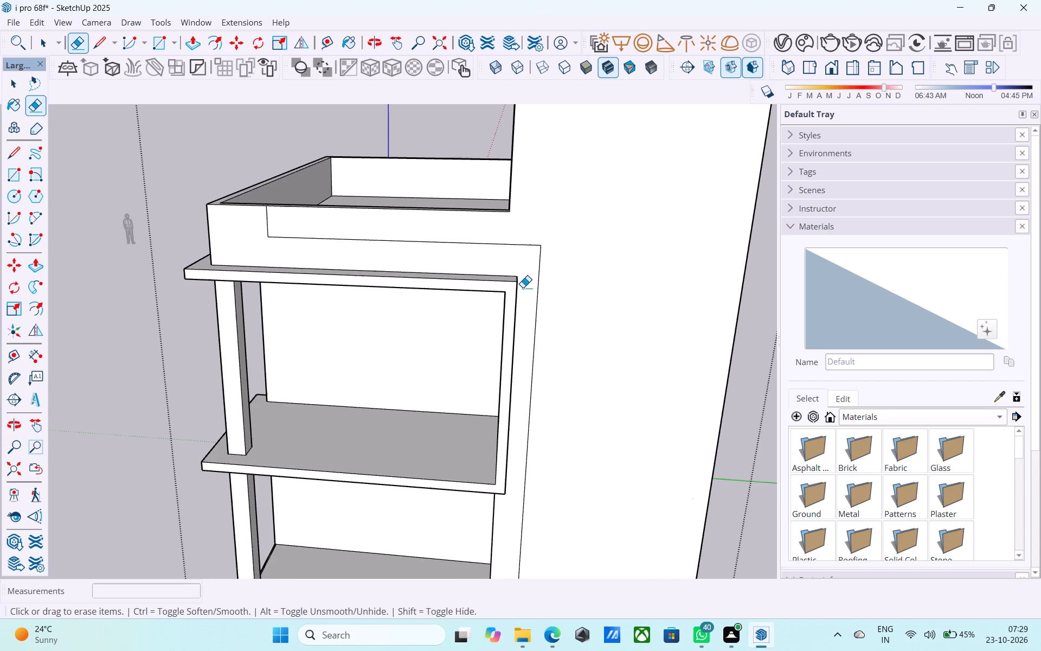
Copy the outline's upper vertical edge 3" across the tower face, away from the porch.
key("space")
left_click(537, 289)
key("m")
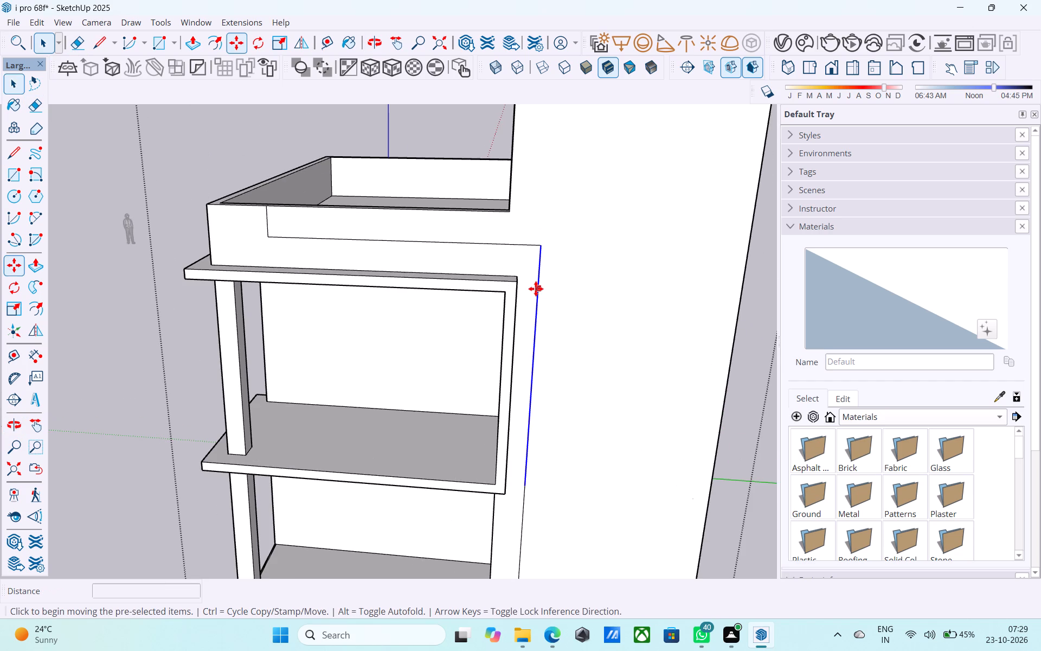
scroll(532, 256, "down", 4)
middle_click(532, 256, "shift")
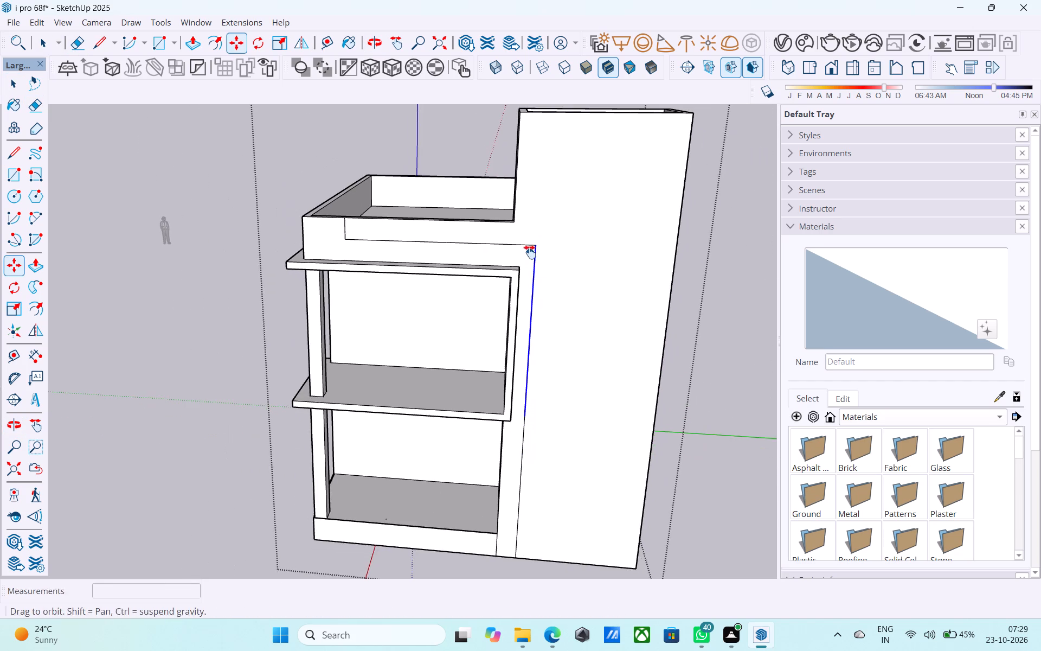
scroll(531, 251, "up", 3)
left_click(538, 242)
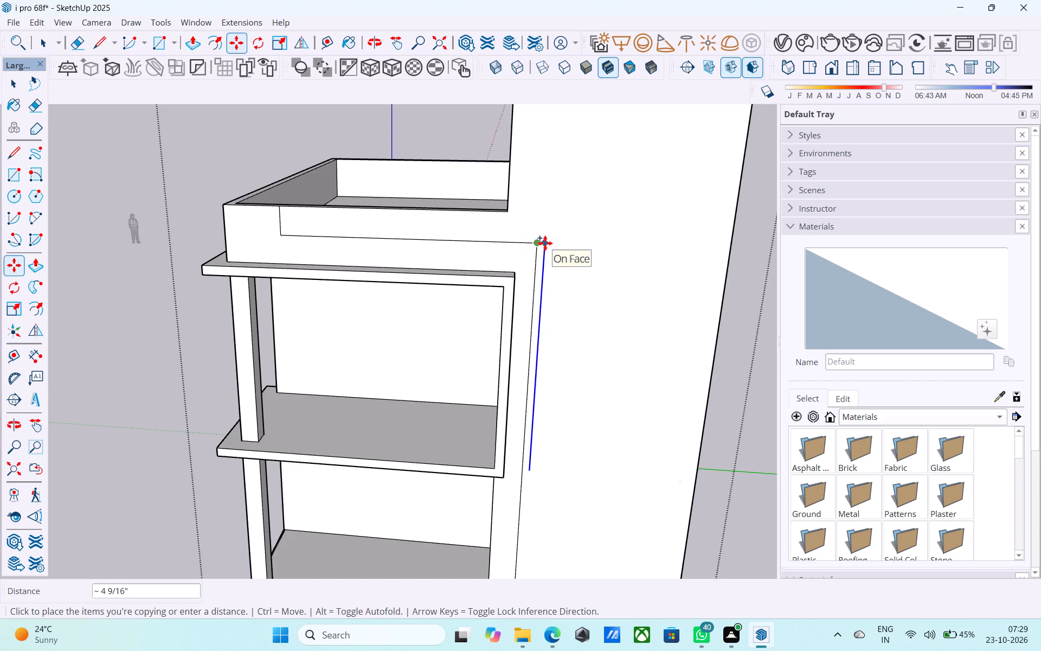
type("2\"")
key("Return")
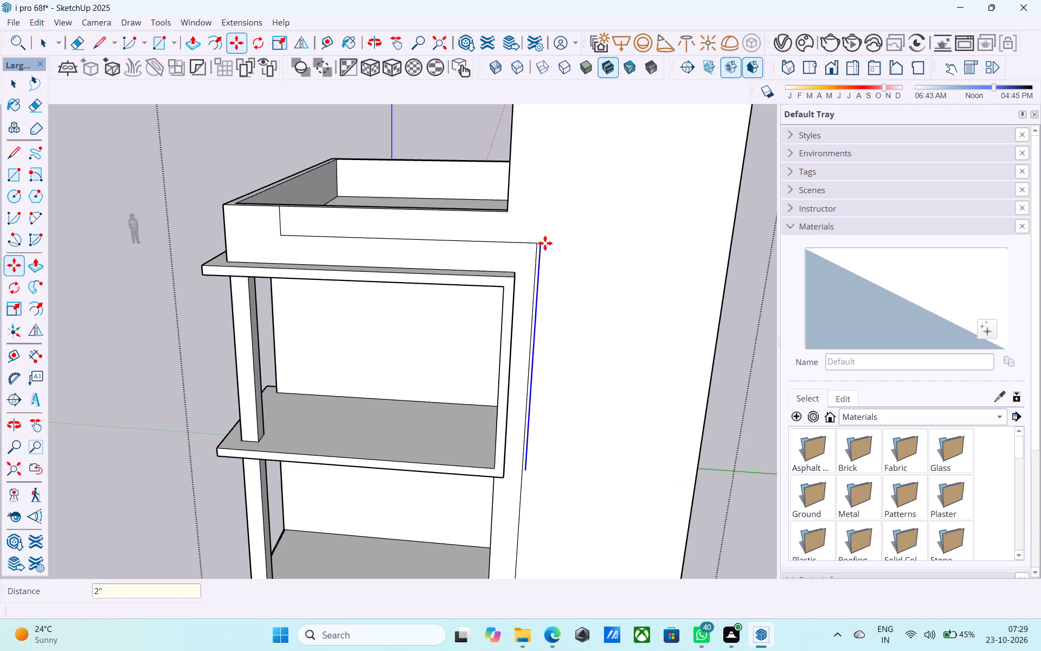
type("3\"")
key("Return")
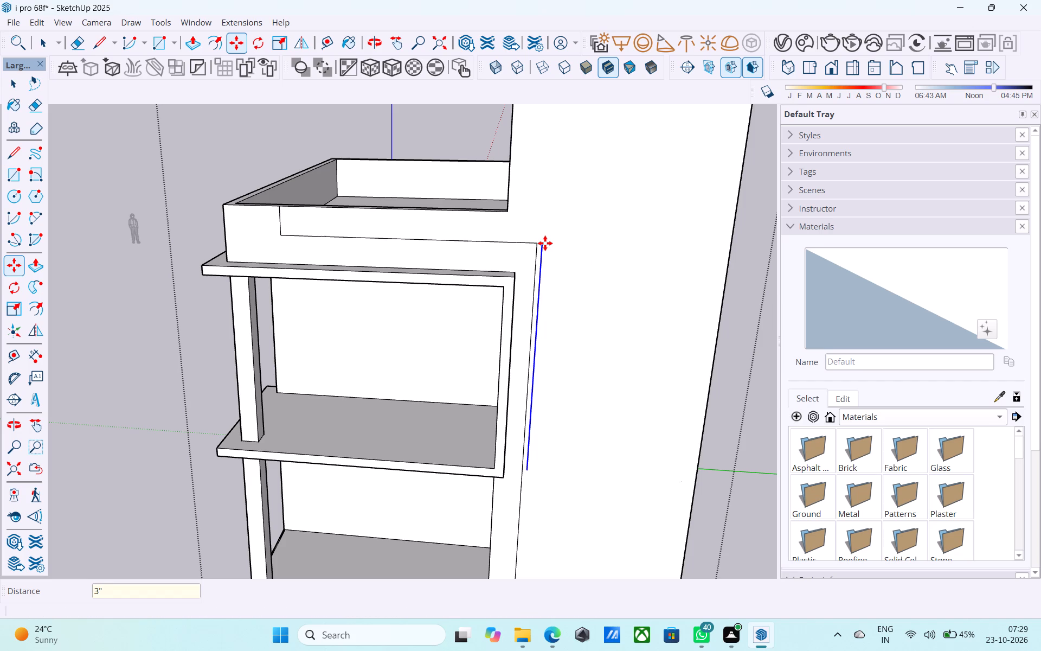
Draw a 12' vertical line from the copied edge's lower end down to the base of the tower face.
scroll(487, 210, "down", 6)
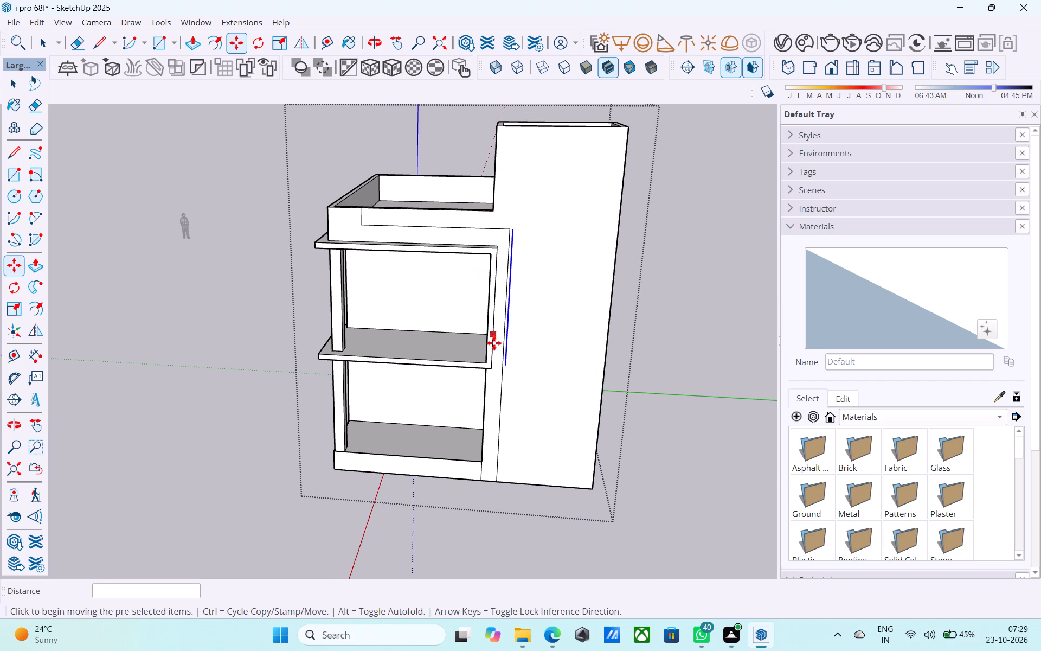
key("l")
scroll(514, 373, "up", 9)
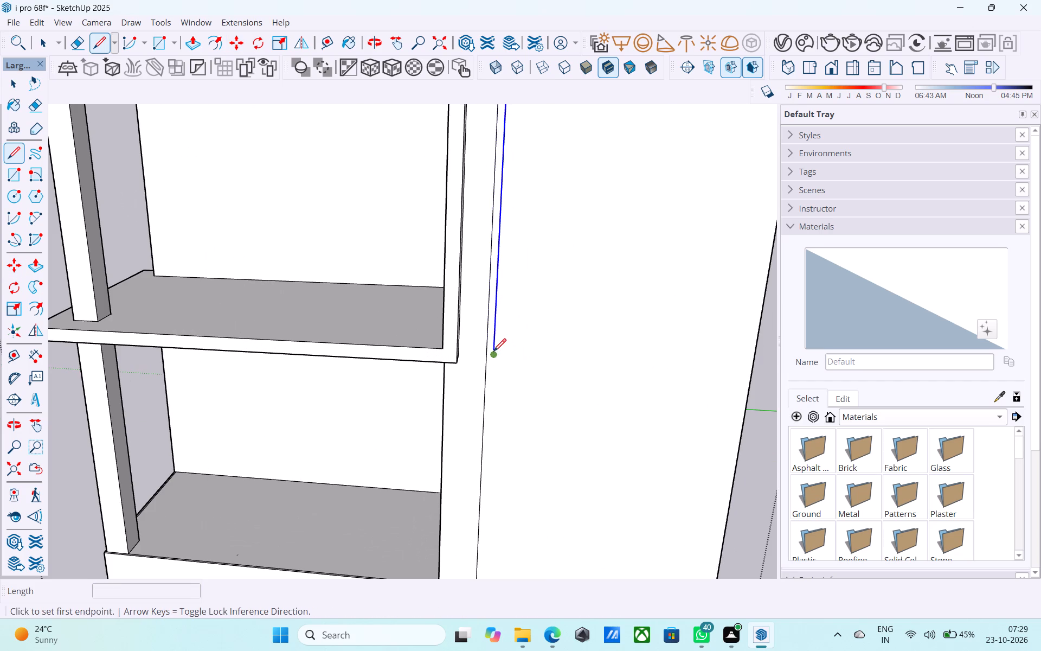
left_click(493, 353)
scroll(515, 247, "down", 7)
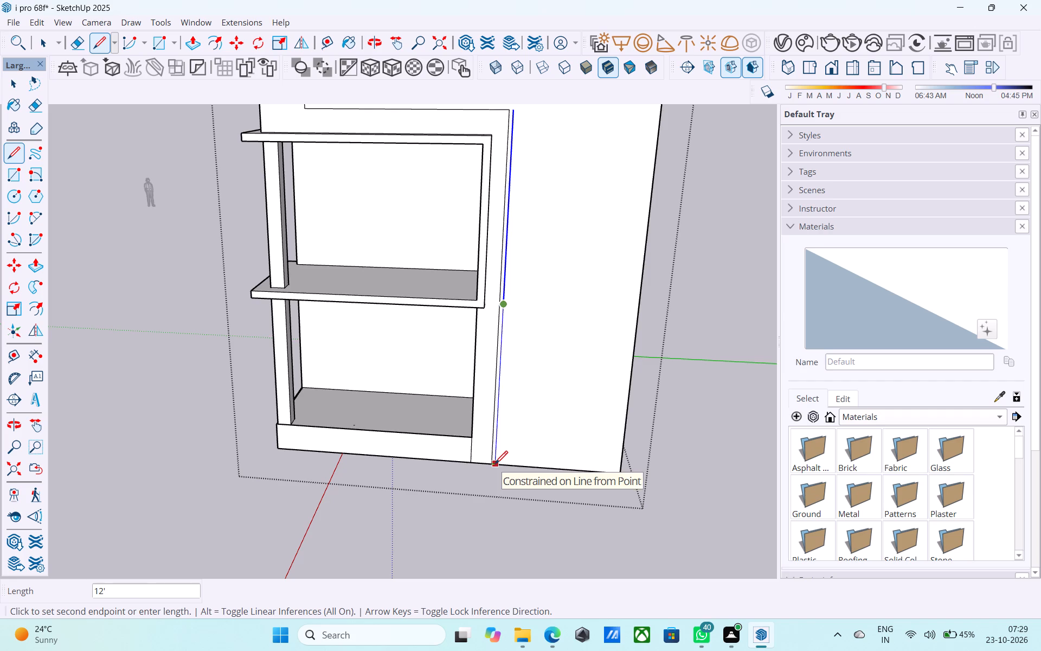
scroll(495, 465, "up", 10)
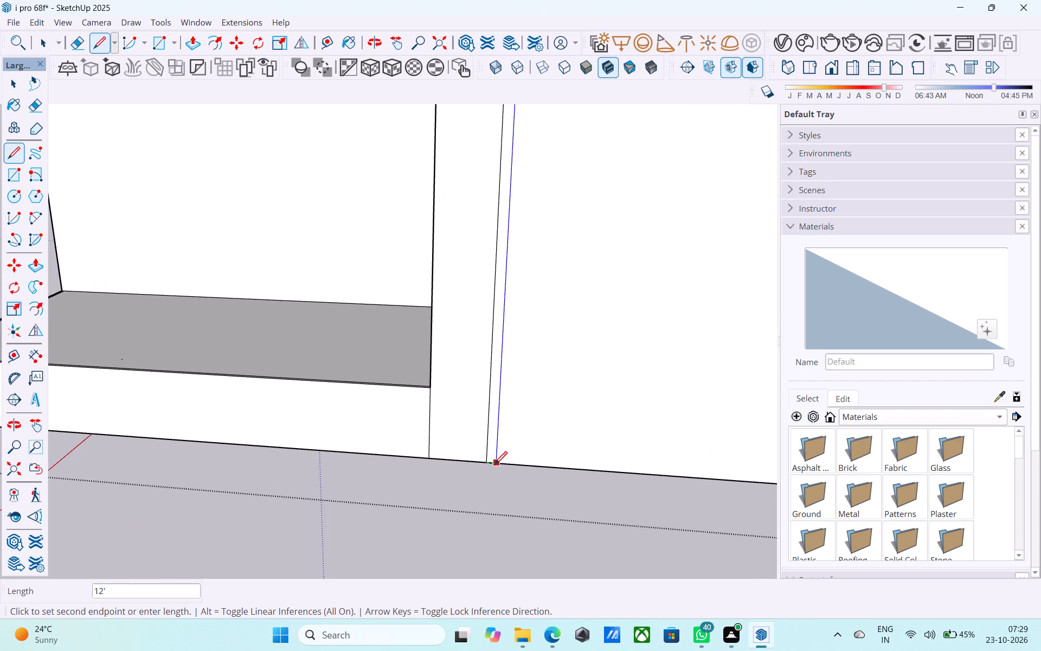
left_click(495, 466)
scroll(495, 467, "down", 6)
key("space")
scroll(486, 476, "down", 11)
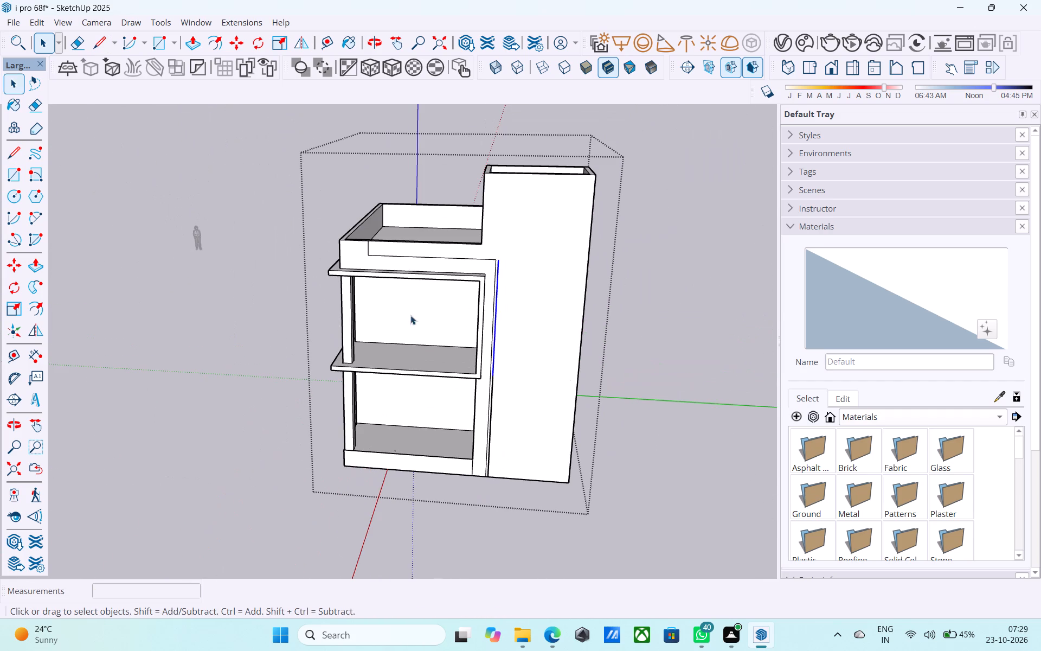
Copy the outline's long horizontal line 3" upward on the parapet face.
scroll(372, 246, "up", 6)
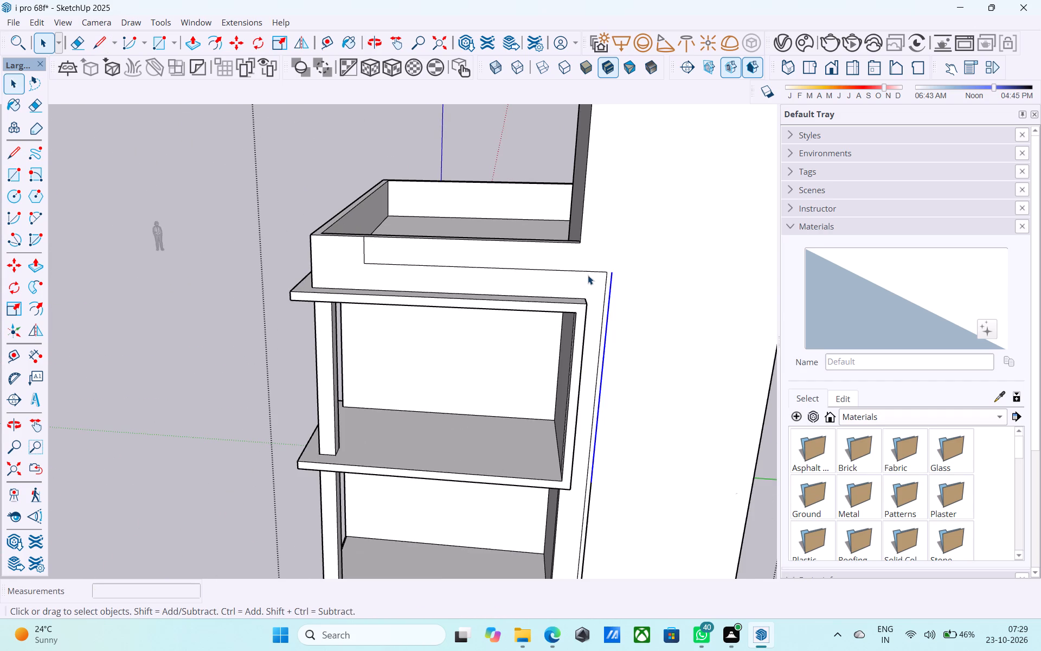
middle_click_drag(474, 311, 430, 333)
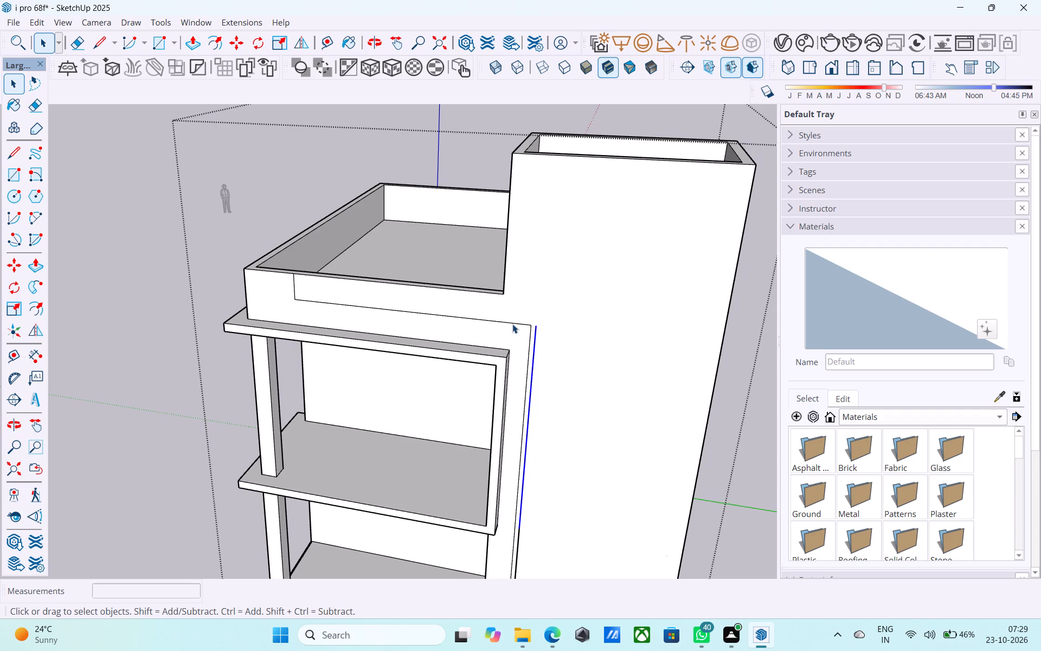
left_click(512, 324)
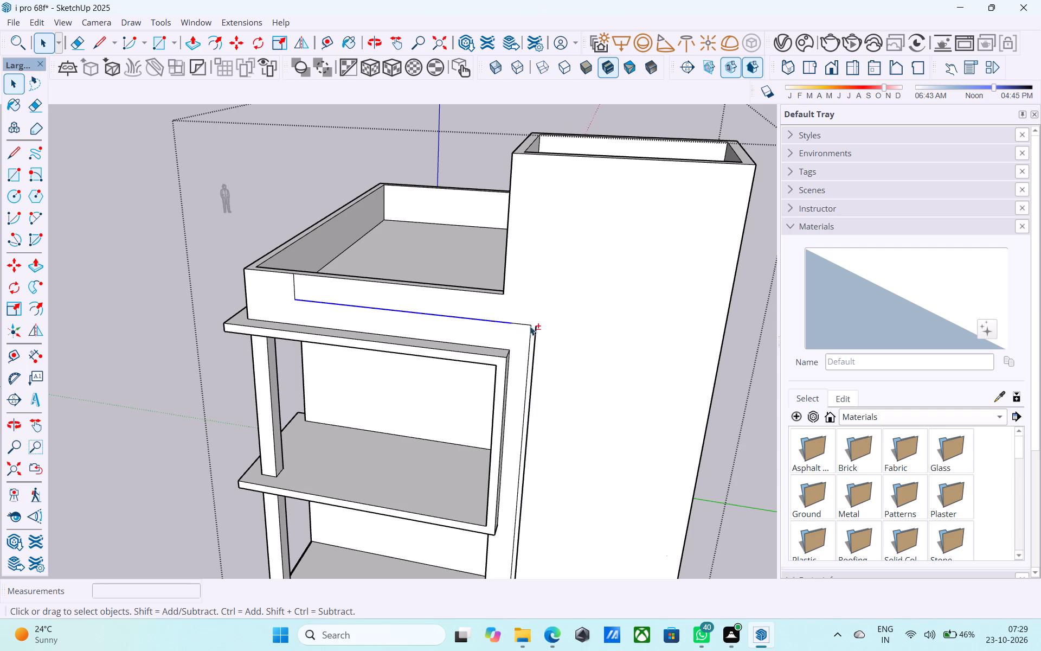
left_click(526, 323, "shift")
left_click(530, 301, "shift")
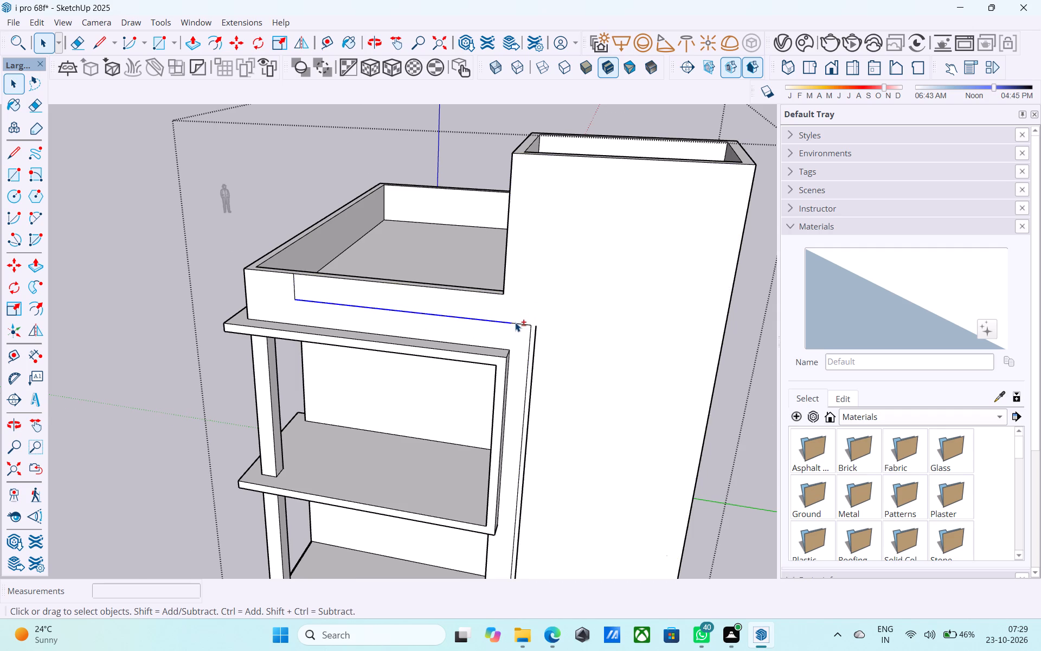
scroll(515, 322, "up", 3, "shift")
left_click(520, 325, "shift")
key("m")
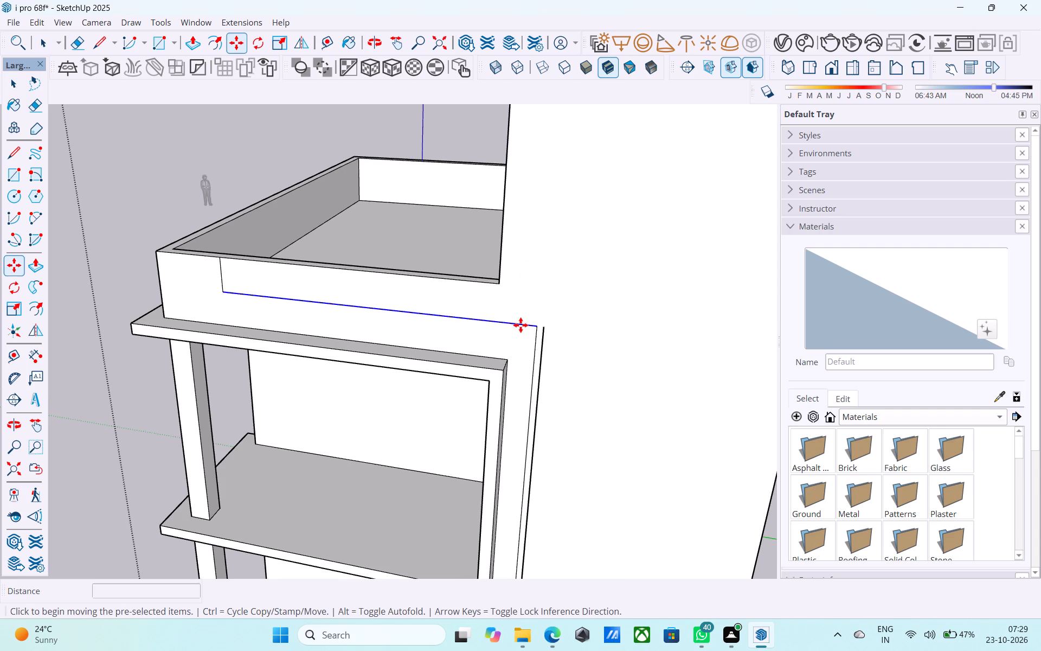
left_click(533, 329)
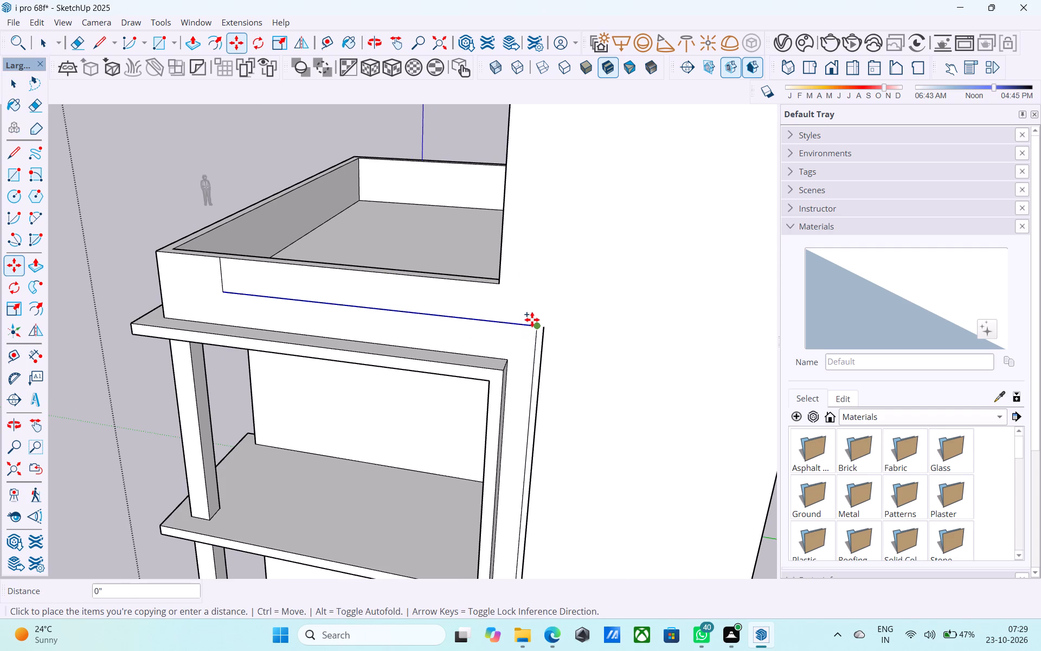
middle_click_drag(532, 305, 466, 304)
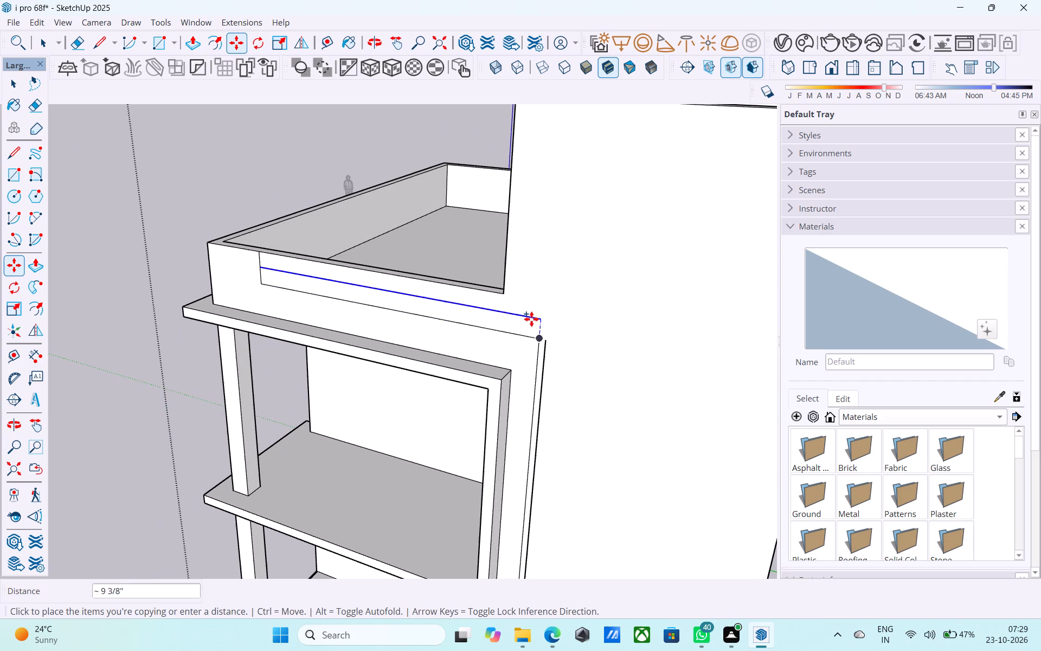
type("3\"")
key("Return")
key("space")
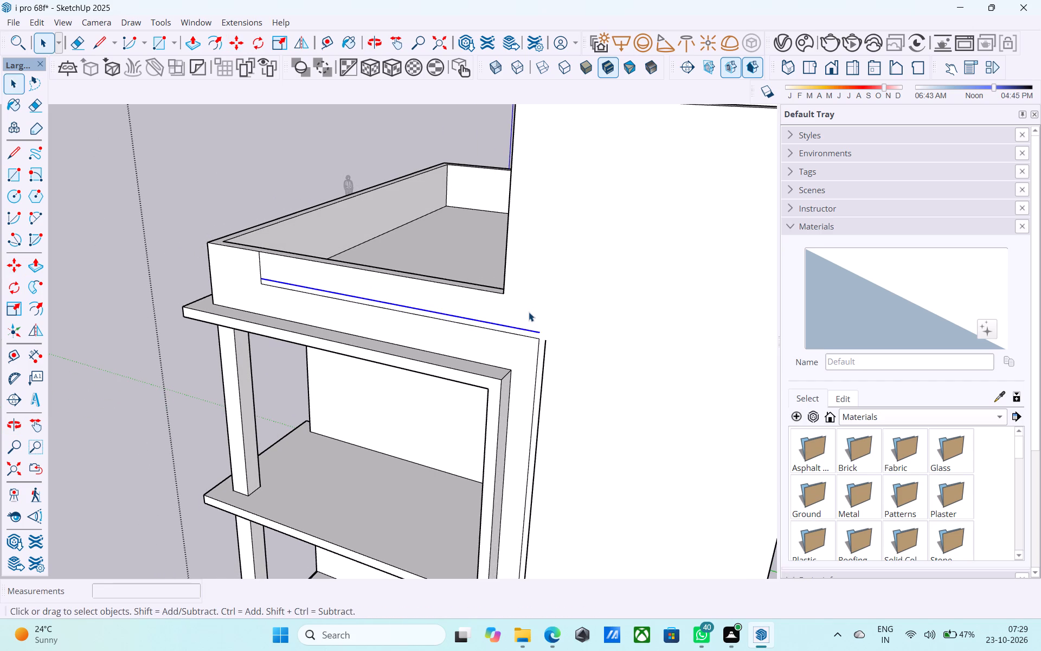
Draw lines joining the copied horizontal line to the top of the copied vertical edge, closing the border's outer corner.
key("l")
left_click(538, 329)
scroll(544, 344, "up", 6)
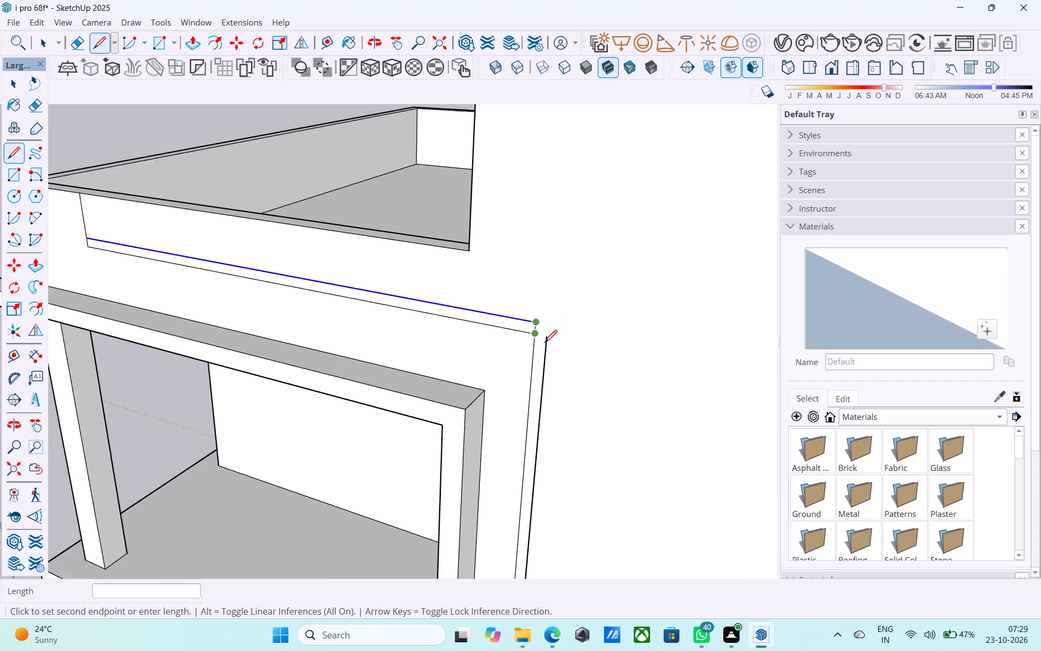
scroll(544, 344, "up", 1)
left_click(547, 325)
left_click(544, 341)
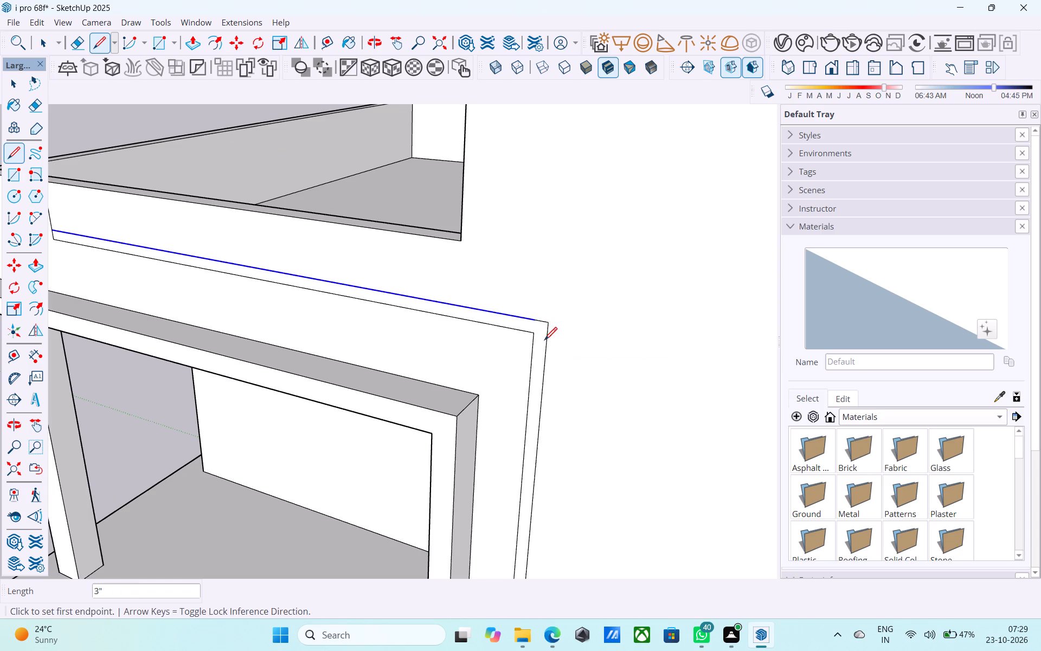
key("space")
Copy the outline's short vertical line on the parapet face 3" toward the tower.
scroll(546, 343, "down", 10)
middle_click_drag(436, 329, 618, 327)
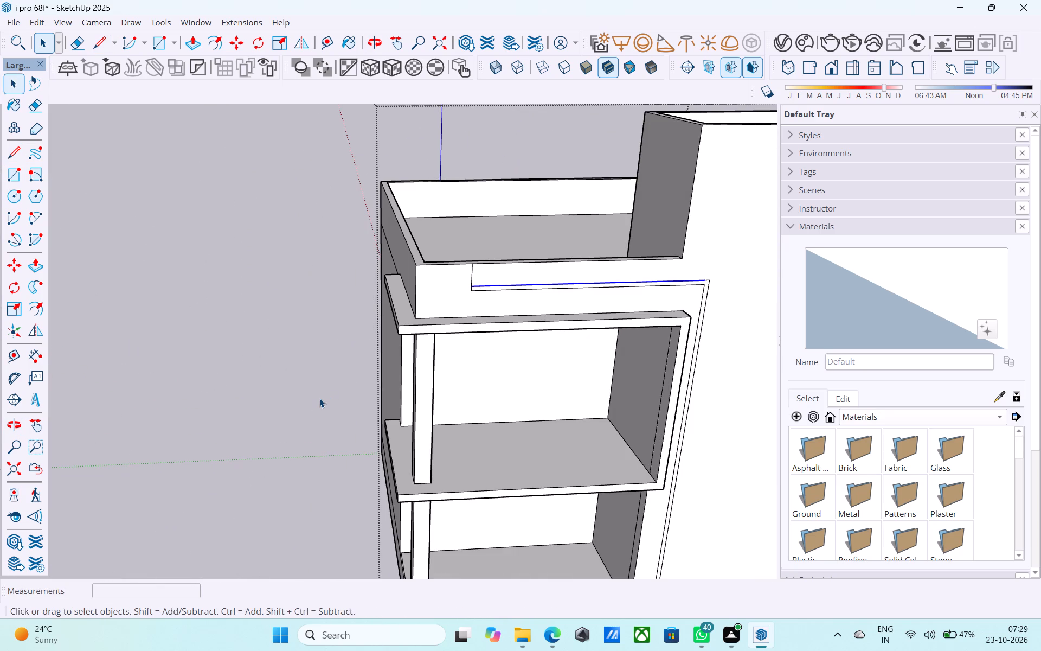
middle_click_drag(319, 398, 304, 390)
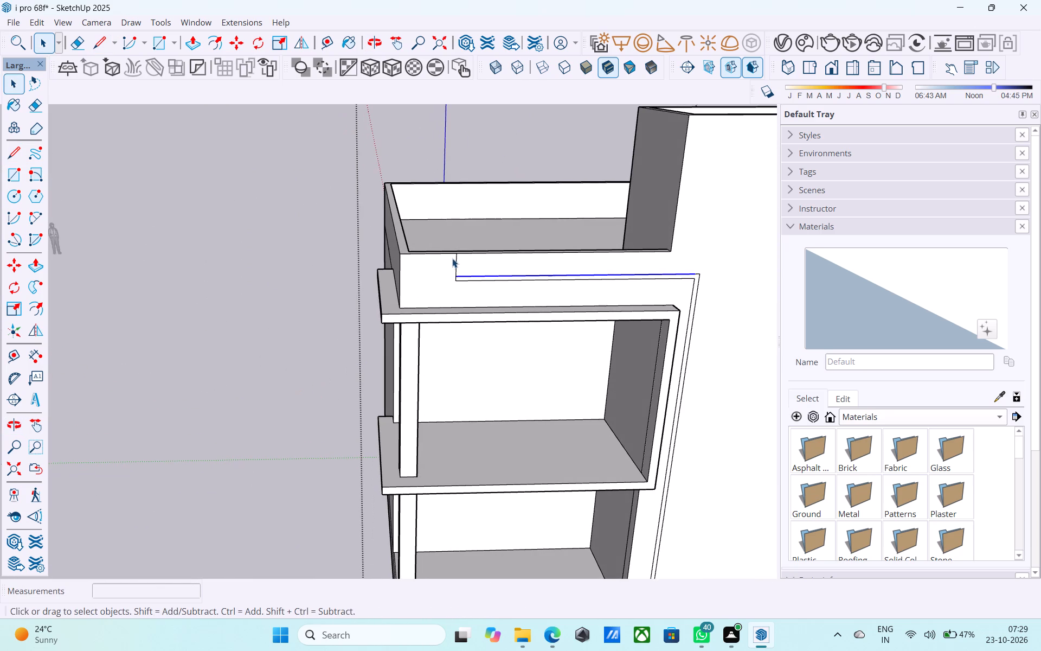
scroll(452, 258, "up", 6)
left_click(455, 266)
left_click(460, 269)
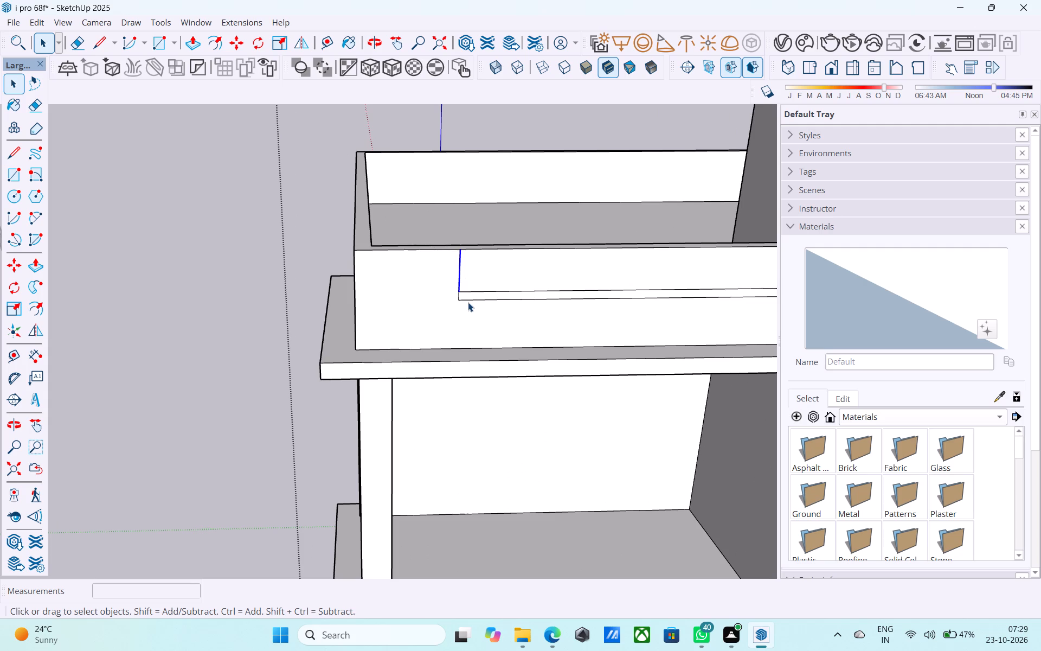
key("m")
left_click(460, 293)
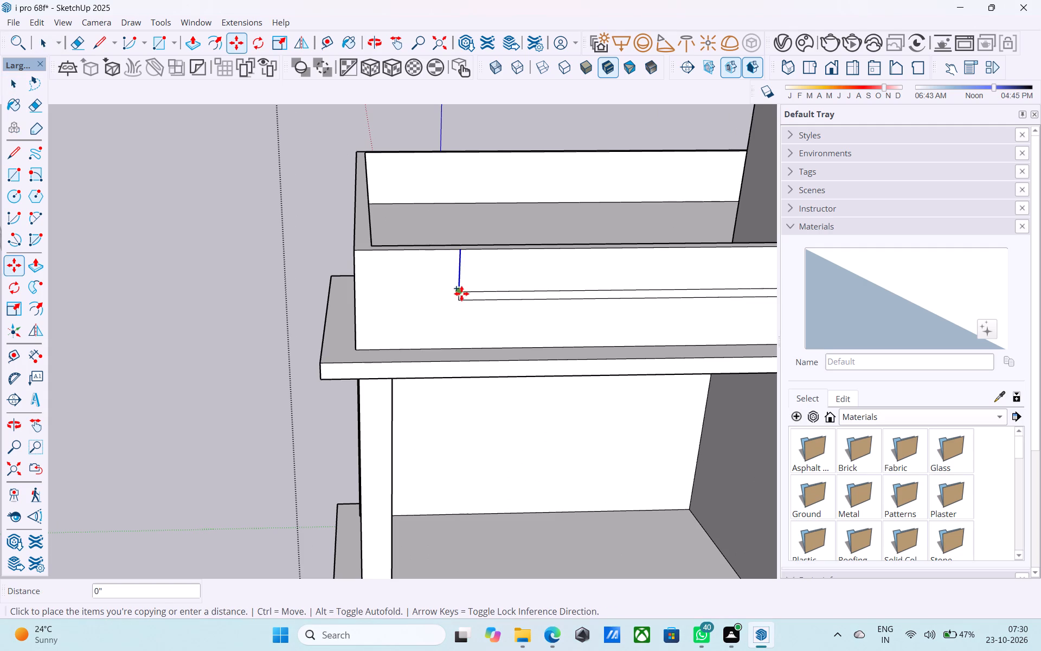
left_click(467, 292)
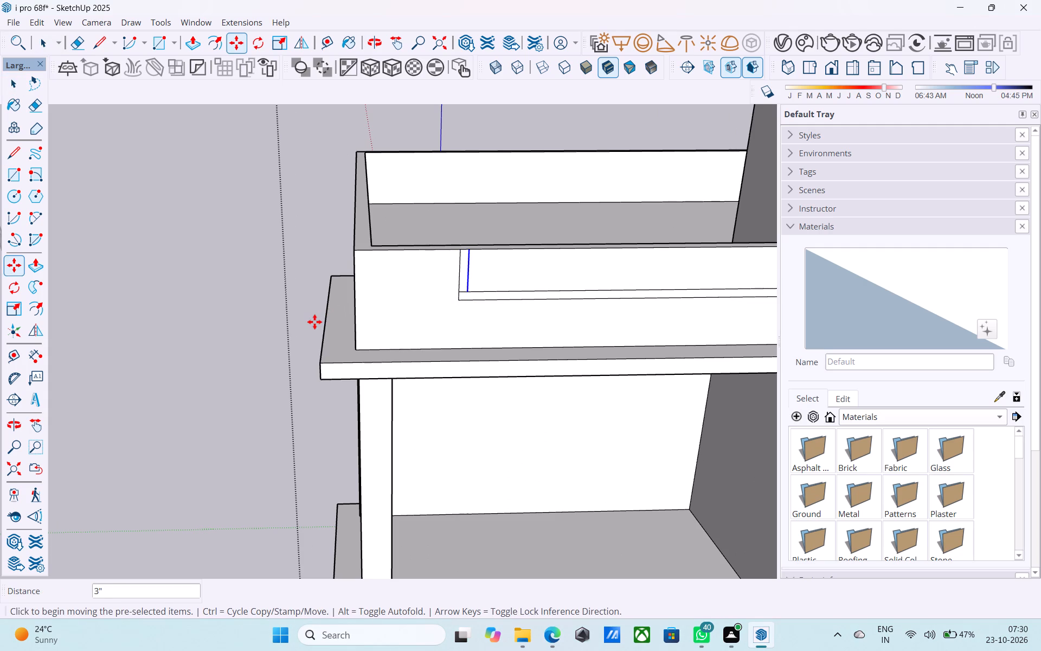
Erase the short horizontal stub between the two vertical lines at the border's inner parapet corner.
key("e")
scroll(467, 290, "up", 4)
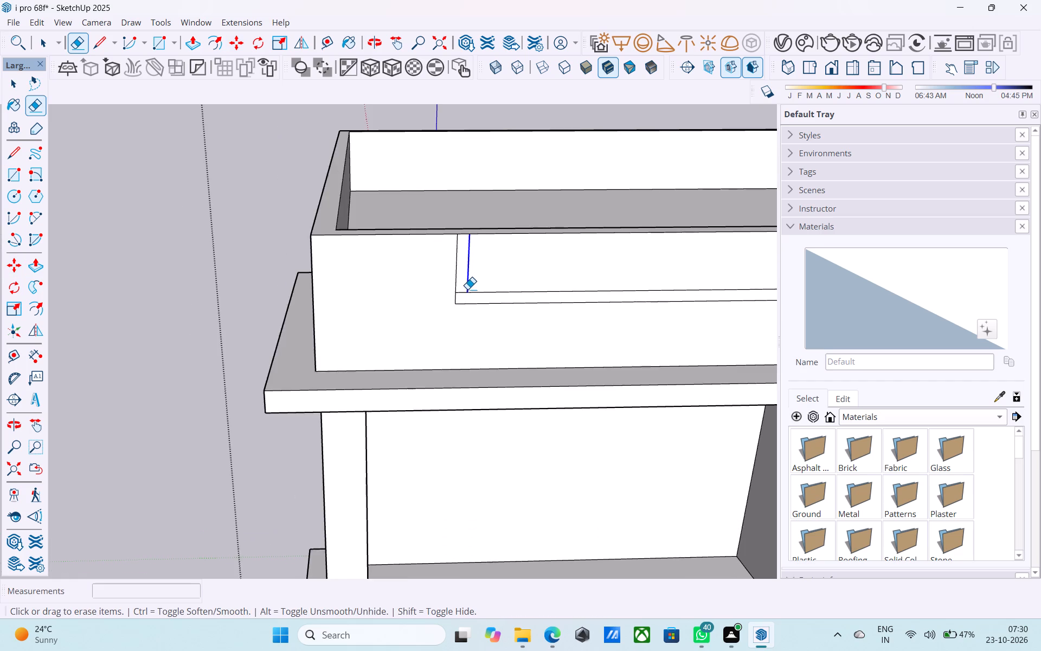
scroll(467, 289, "up", 2)
left_click_drag(459, 291, 462, 297)
scroll(416, 315, "down", 8)
scroll(400, 324, "up", 1)
scroll(400, 324, "down", 9)
middle_click_drag(400, 327, 370, 286)
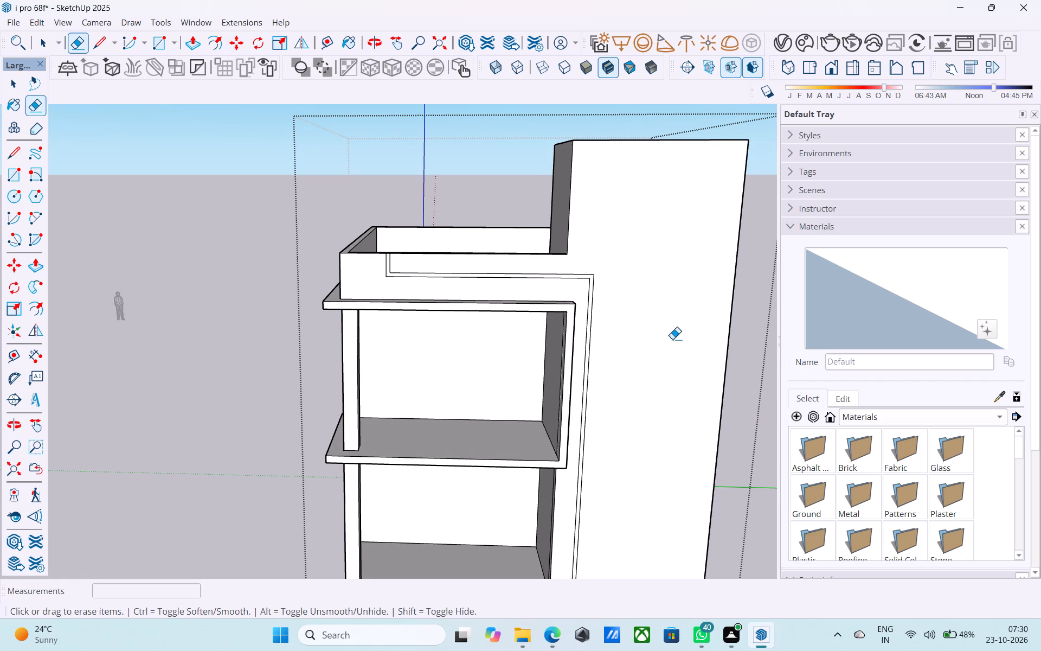
Paint the facade band around the porch with the Fabric material Carpet_04_1K.
left_click(896, 420)
left_click(881, 446)
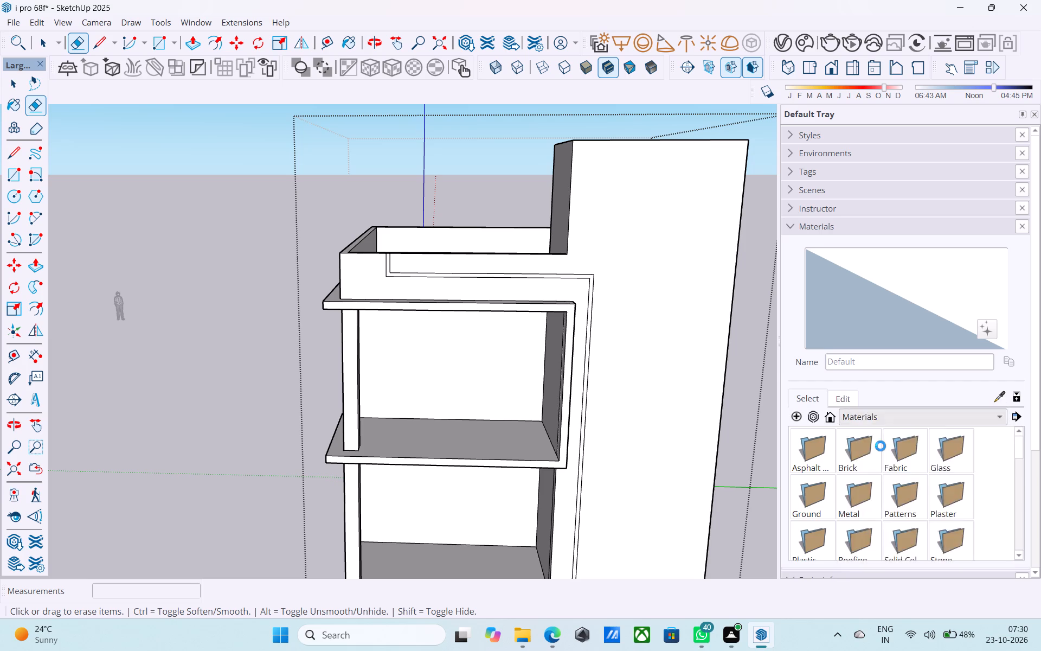
left_click(866, 446)
left_click(371, 275)
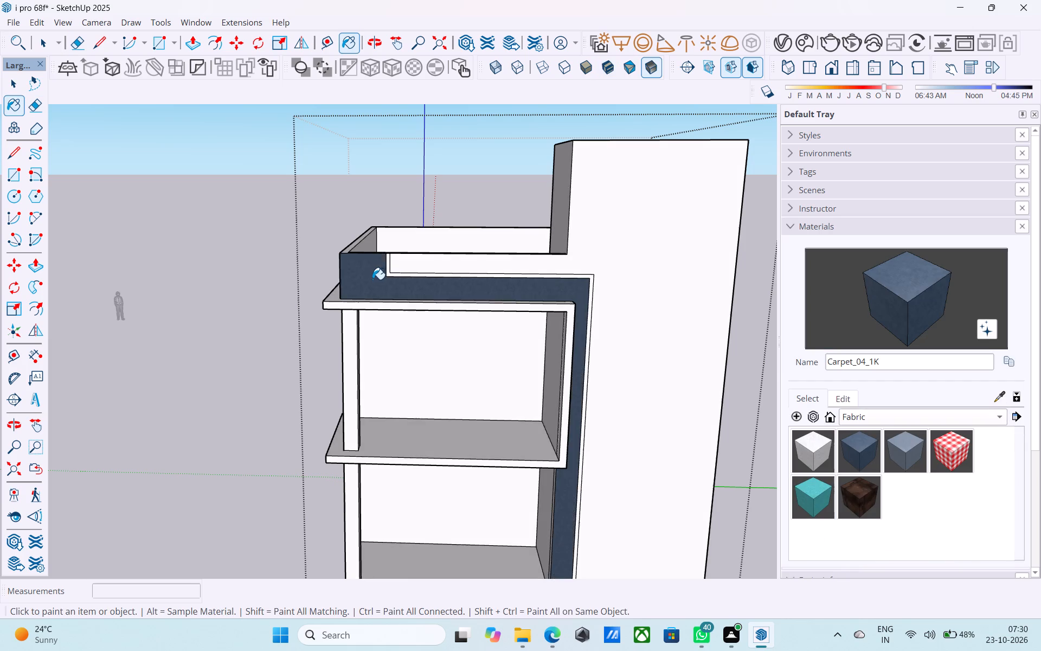
Examine the painted band and the whole house from several angles and distances.
scroll(374, 280, "down", 7)
middle_click_drag(444, 367, 462, 271)
scroll(473, 277, "up", 6)
scroll(695, 279, "down", 6)
middle_click_drag(692, 289, 676, 363)
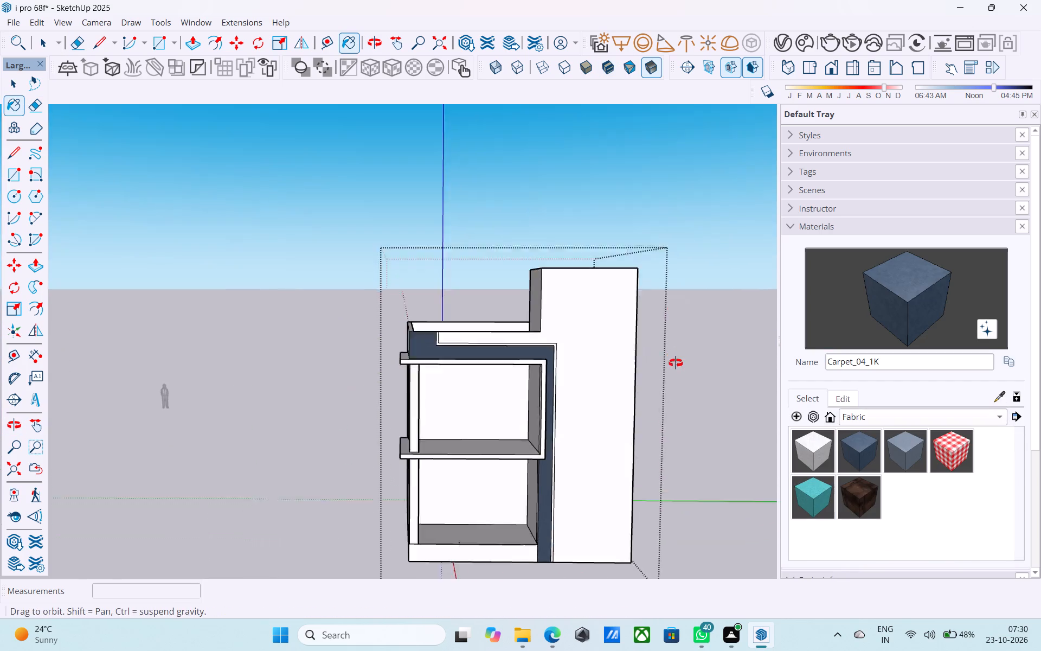
middle_click_drag(676, 363, 671, 368)
scroll(562, 269, "down", 7)
scroll(569, 352, "down", 4)
middle_click_drag(565, 356, 541, 327)
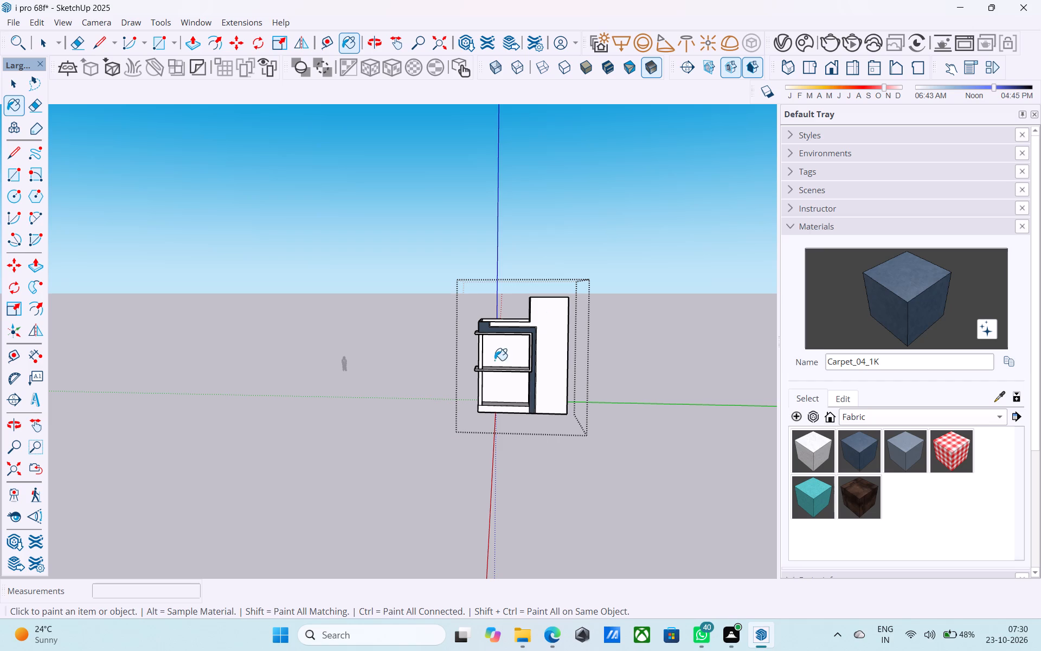
scroll(440, 435, "up", 1)
middle_click_drag(445, 436, 536, 378)
scroll(589, 336, "up", 1)
scroll(438, 315, "down", 5)
scroll(515, 303, "up", 8)
middle_click_drag(520, 297, 512, 383)
scroll(452, 280, "down", 5)
scroll(509, 383, "up", 7)
scroll(492, 297, "down", 6)
middle_click_drag(480, 399, 526, 376)
key("space")
scroll(481, 377, "up", 6)
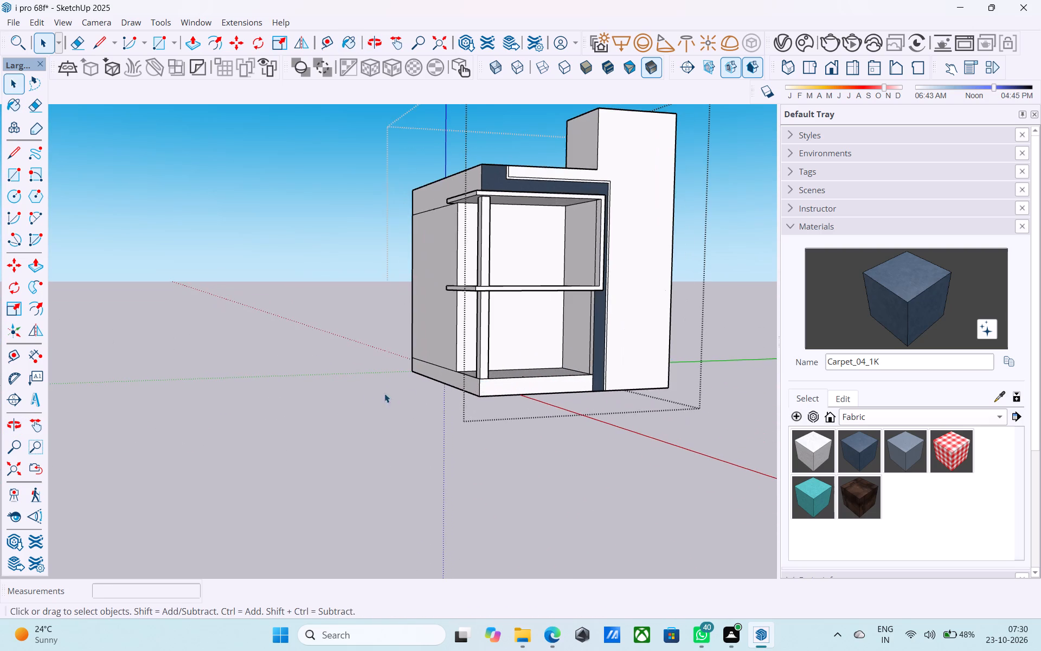
scroll(327, 401, "down", 5)
middle_click_drag(400, 412, 494, 404)
scroll(211, 429, "down", 2)
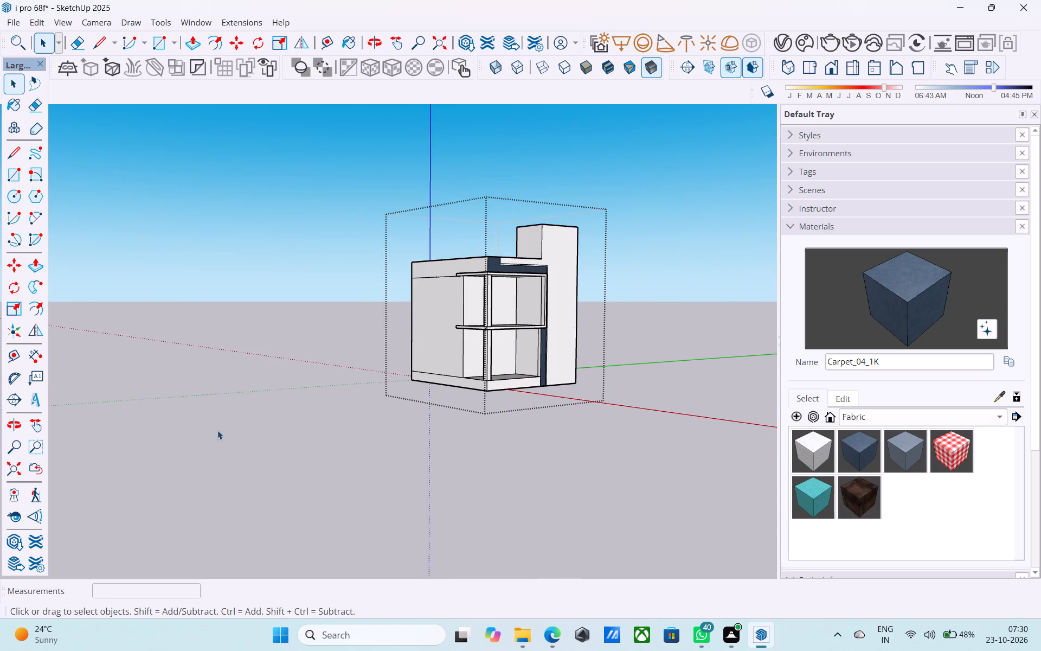
Copy the ground-floor porch back wall's outer vertical edge 4.5" inward along the wall's base.
scroll(387, 435, "up", 4)
scroll(281, 424, "down", 4)
scroll(500, 394, "up", 11)
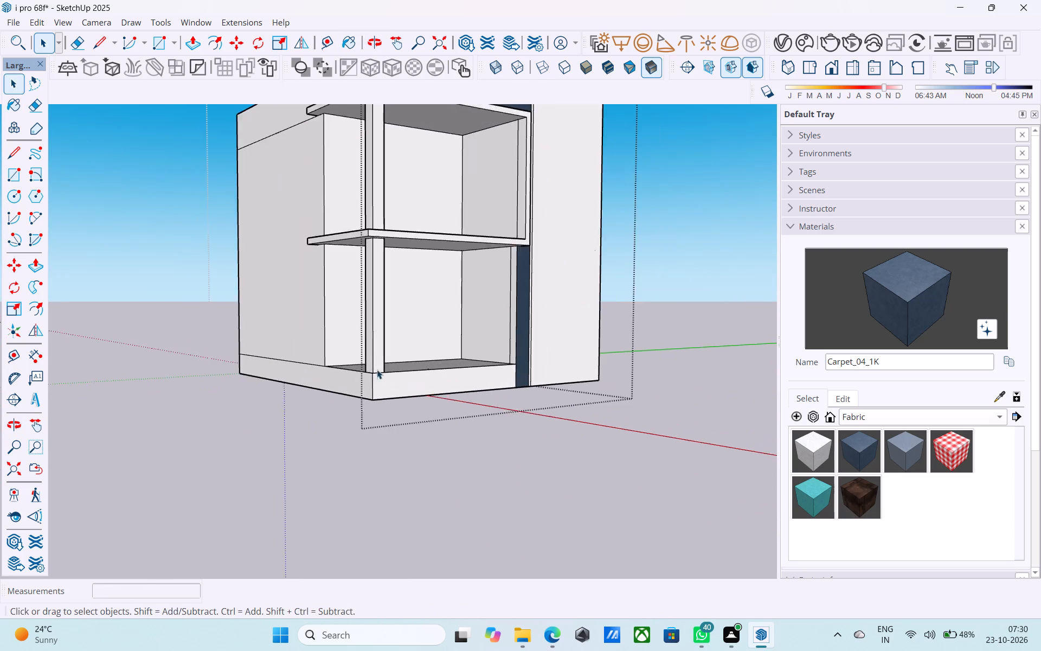
scroll(377, 369, "up", 3)
middle_click_drag(338, 369, 278, 456)
scroll(278, 449, "up", 5)
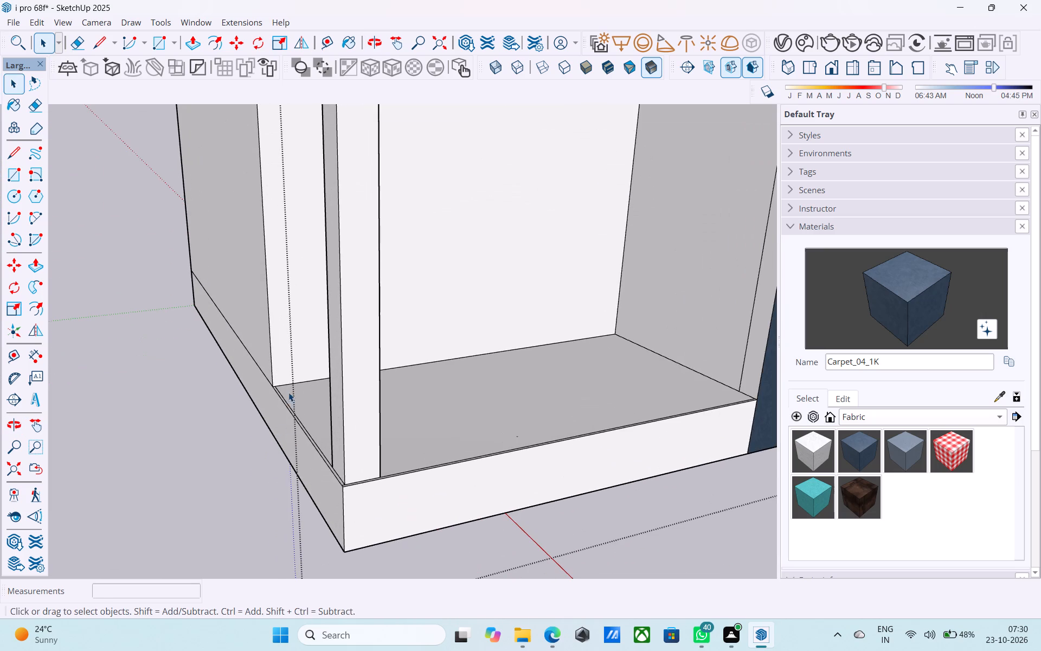
scroll(288, 390, "up", 18)
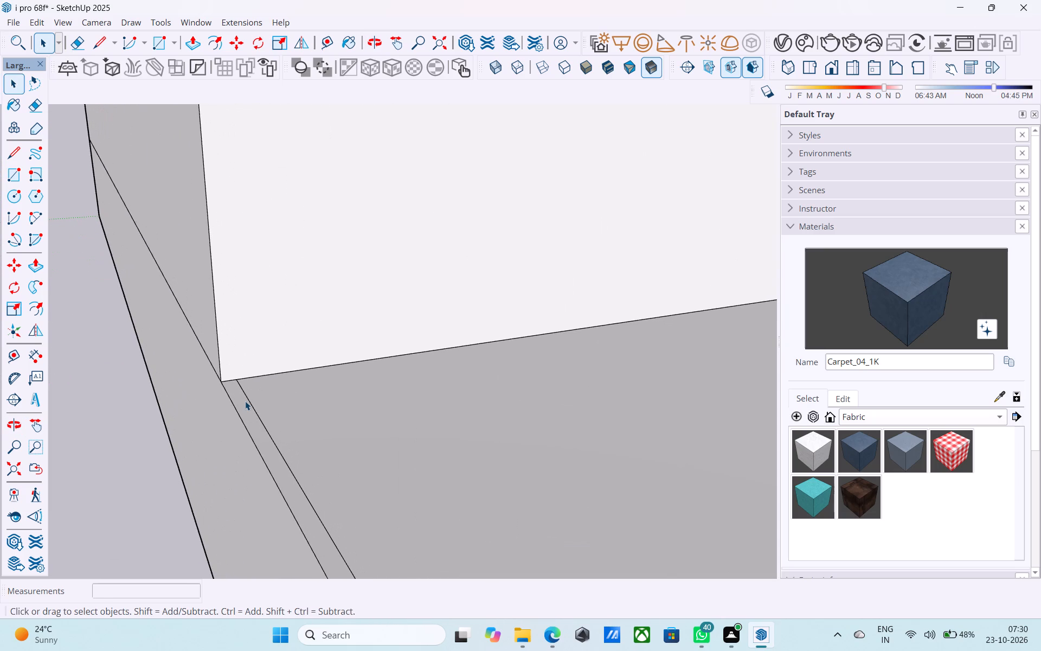
left_click(219, 359)
key("m")
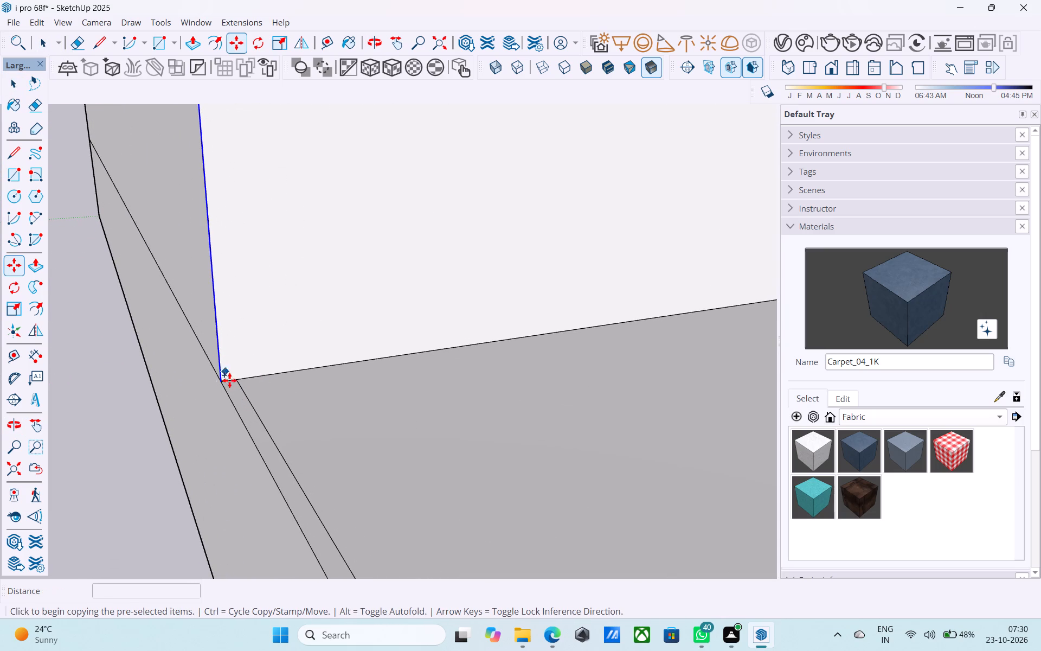
left_click(224, 382)
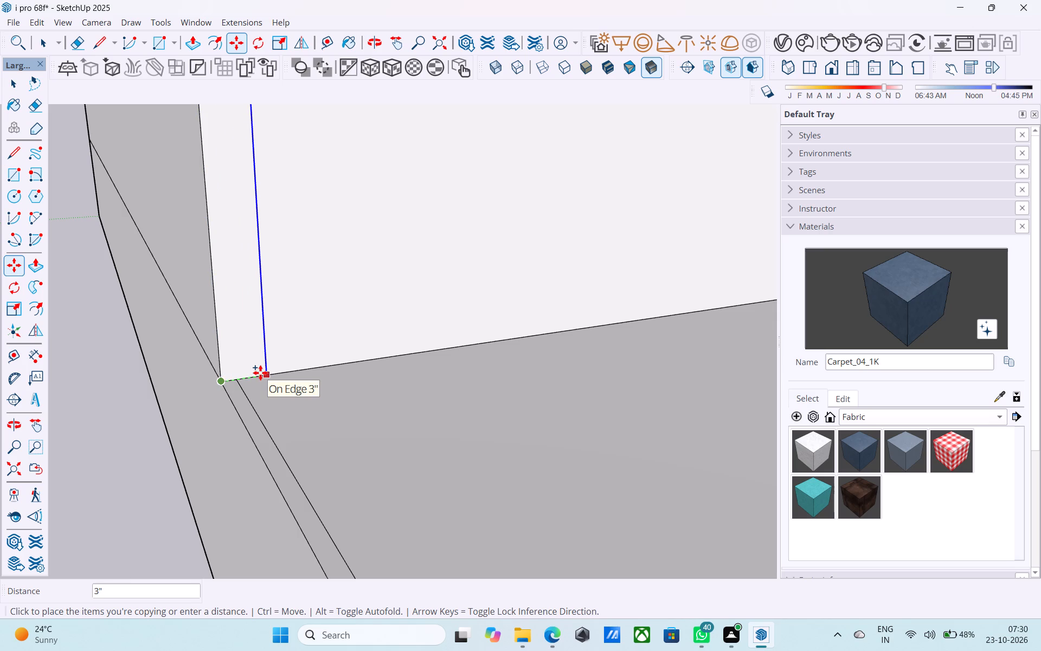
type("4.5\"")
key("Return")
key("space")
Erase the thin inner line running along the open side of the ground-floor porch floor.
key("e")
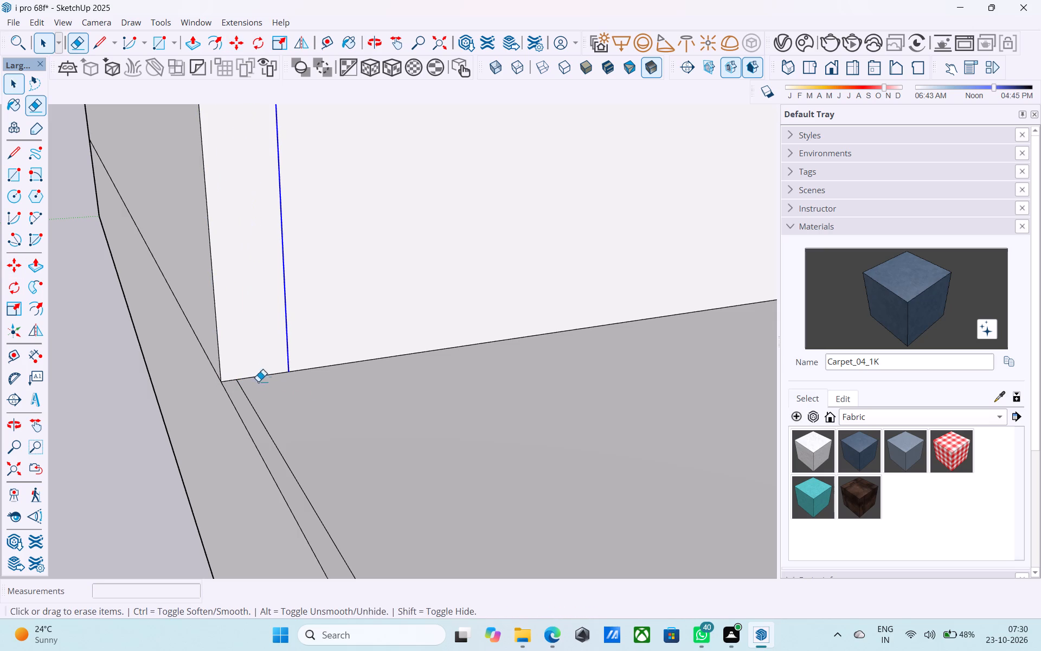
left_click_drag(260, 397, 247, 401)
key("space")
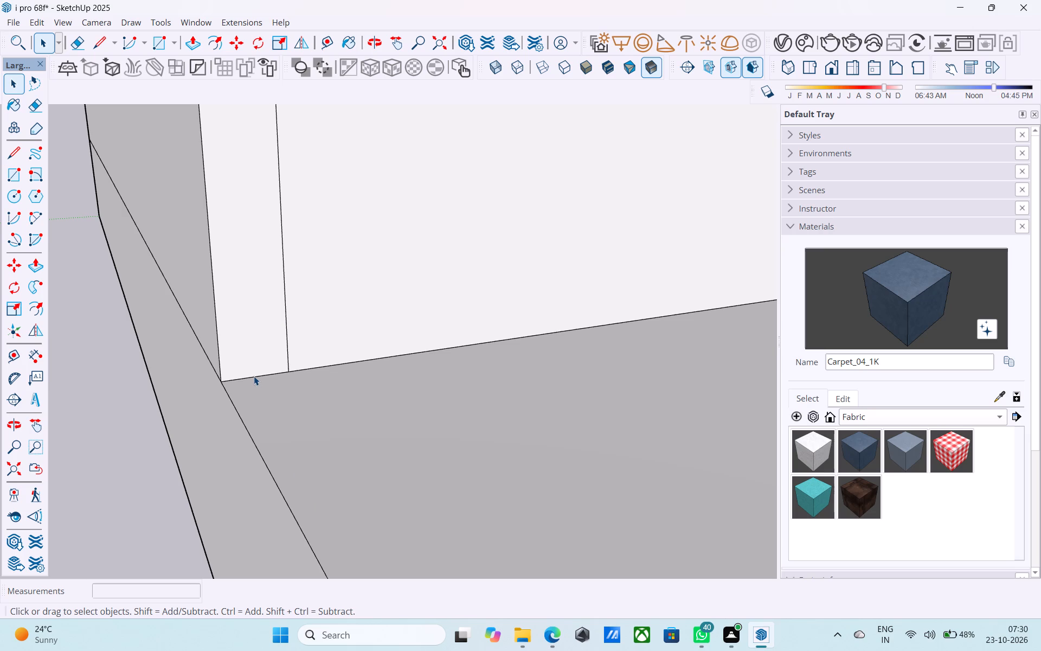
Copy the 4.5" base edge at the outer end of the ground-floor porch back wall 2' upward.
left_click(254, 376)
key("m")
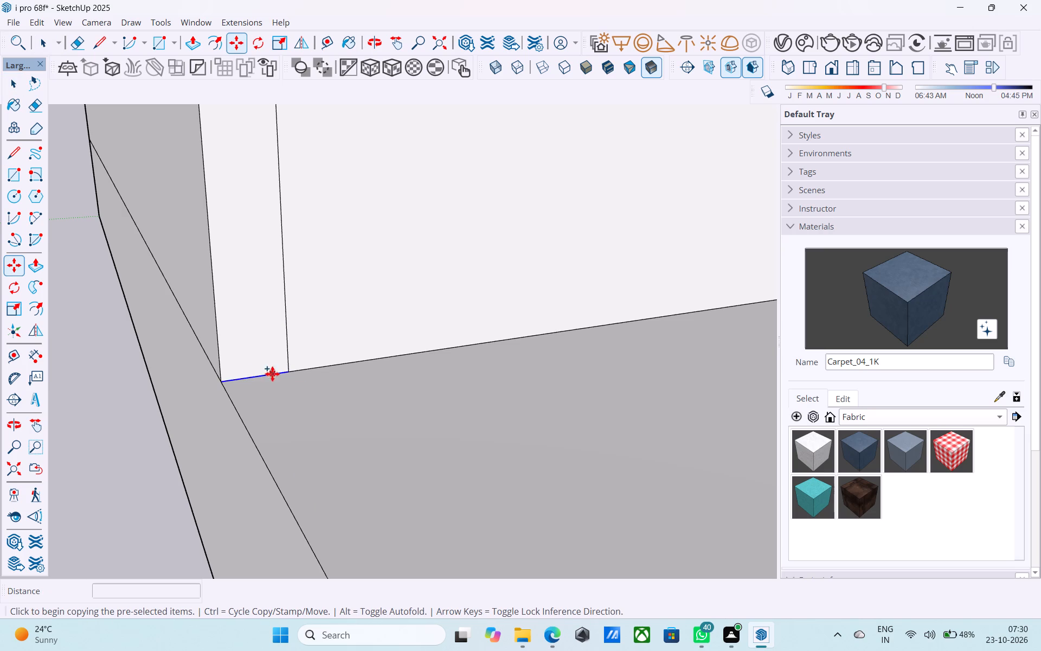
left_click(285, 372)
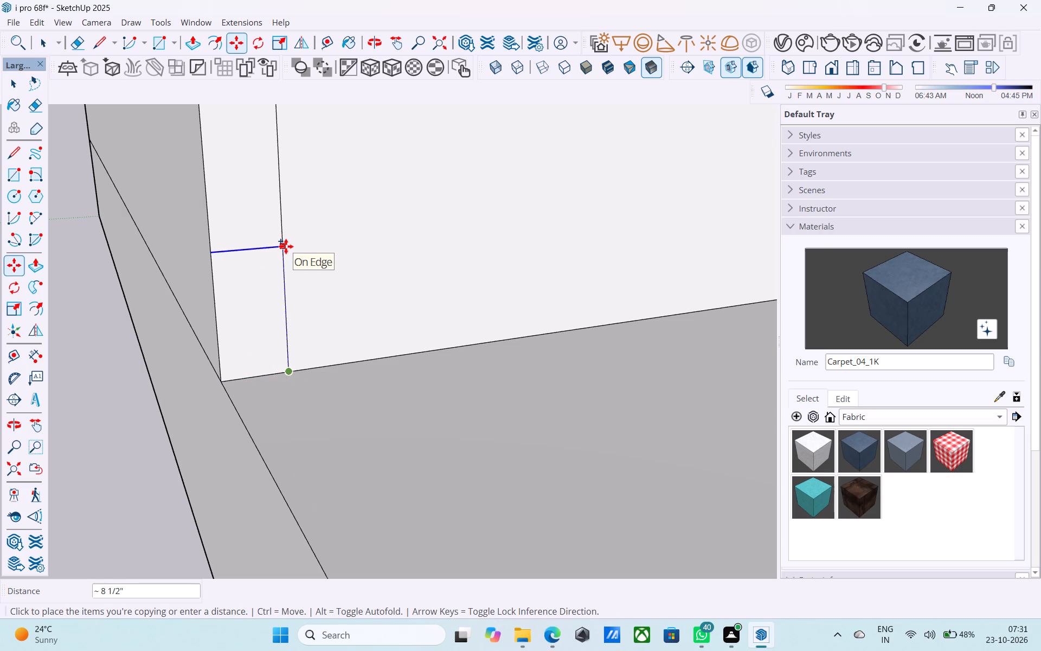
type("2'")
key("Return")
scroll(286, 246, "down", 9)
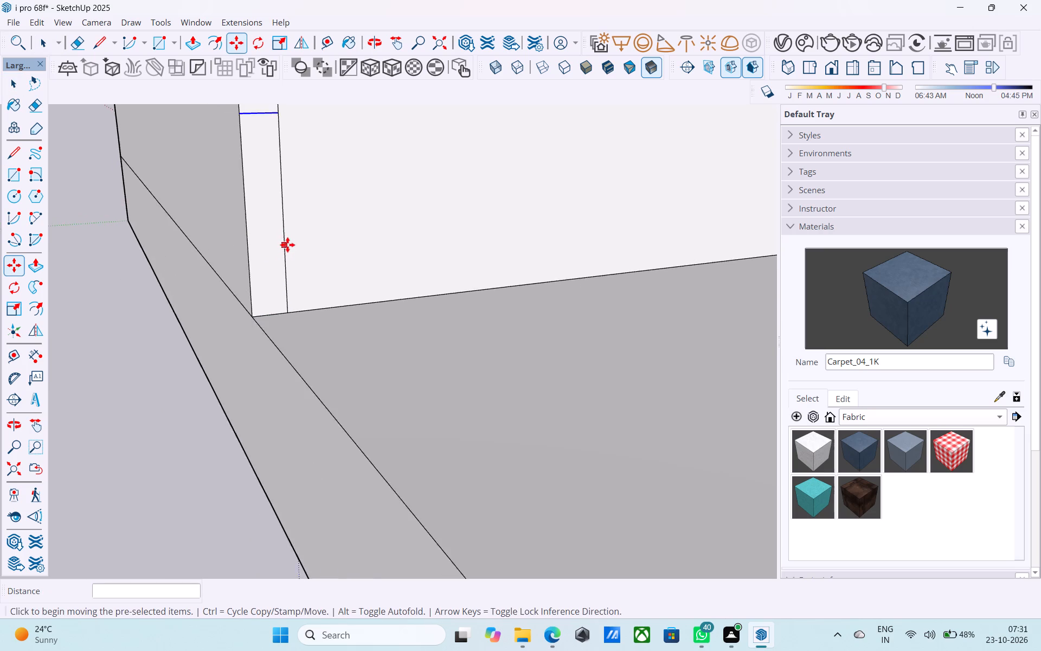
scroll(287, 245, "down", 3)
key("space")
Push/Pull the 4.5" by 2' face 6' 2" to the corner column, forming a low wall along the ground-floor porch's open side.
left_click(280, 243)
key("p")
left_click(278, 243)
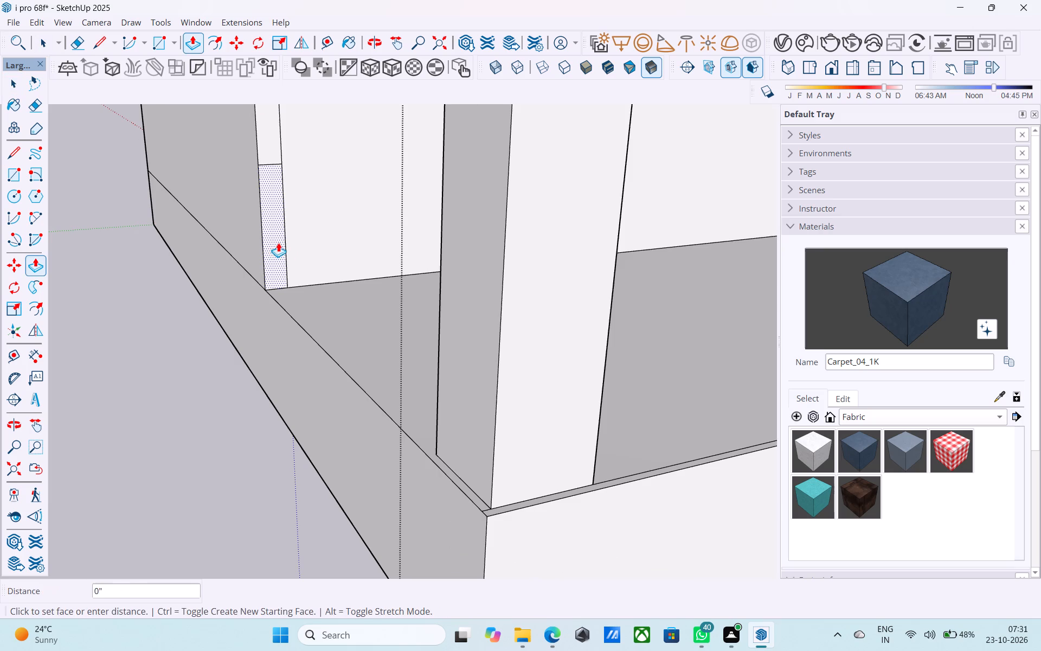
scroll(300, 262, "down", 3)
middle_click_drag(309, 264, 572, 290)
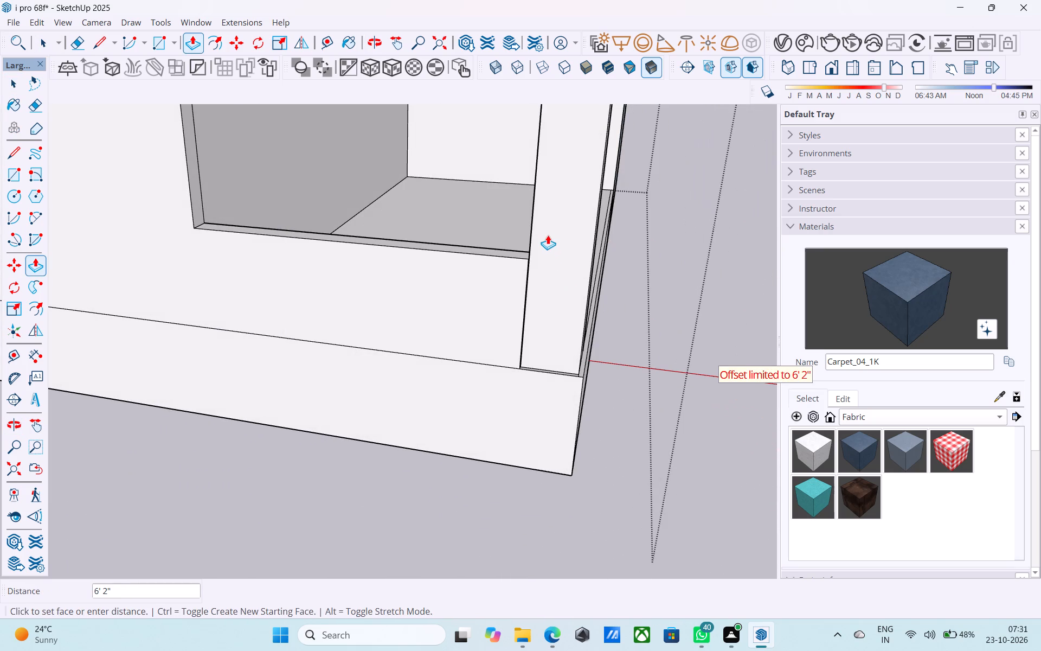
middle_click_drag(548, 235, 691, 230)
left_click(521, 183)
Examine the new low porch wall and the whole house from several angles and distances.
middle_click_drag(526, 224, 447, 222)
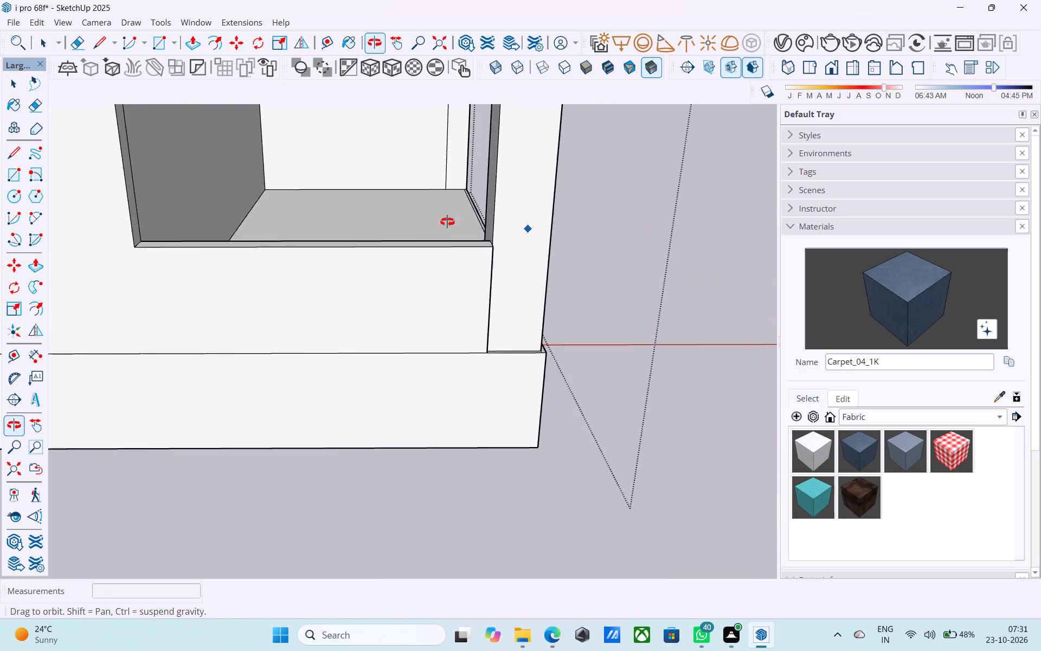
middle_click_drag(447, 222, 163, 218)
scroll(414, 256, "up", 4)
scroll(423, 260, "down", 6)
key("space")
middle_click_drag(421, 260, 415, 260)
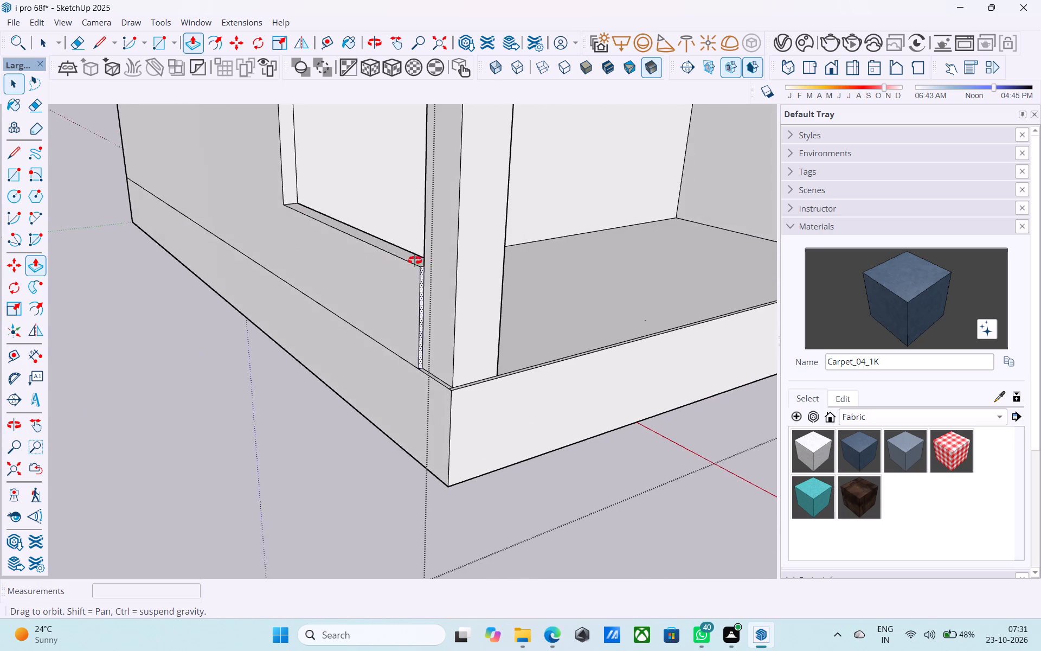
middle_click_drag(415, 260, 247, 269)
scroll(250, 269, "down", 8)
middle_click_drag(264, 282, 316, 255)
scroll(286, 283, "down", 7)
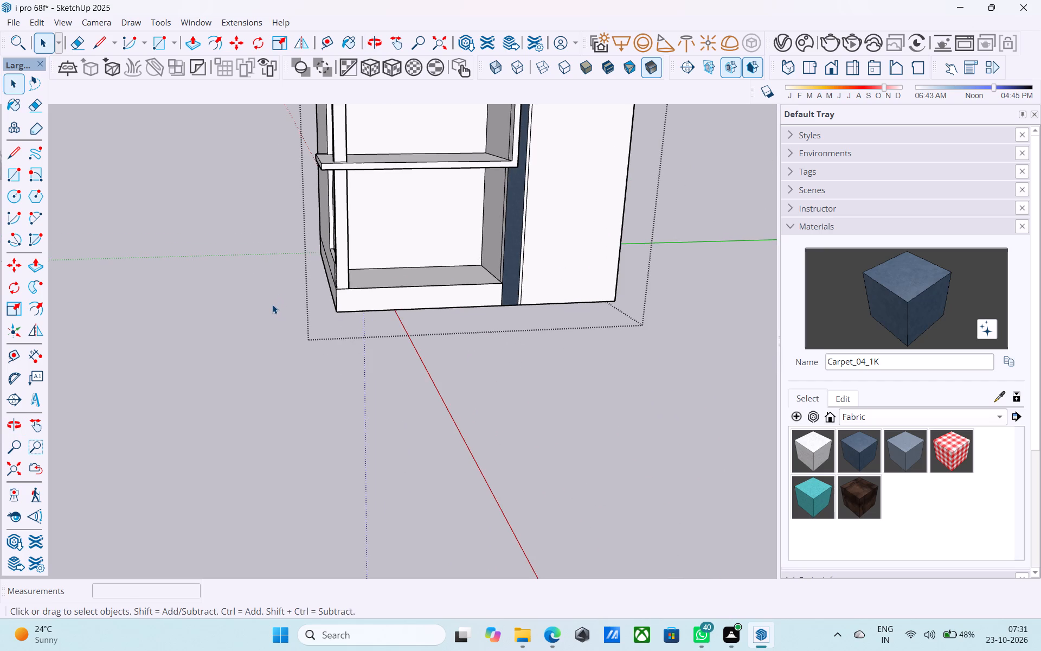
middle_click_drag(271, 304, 266, 305)
middle_click_drag(439, 284, 637, 288)
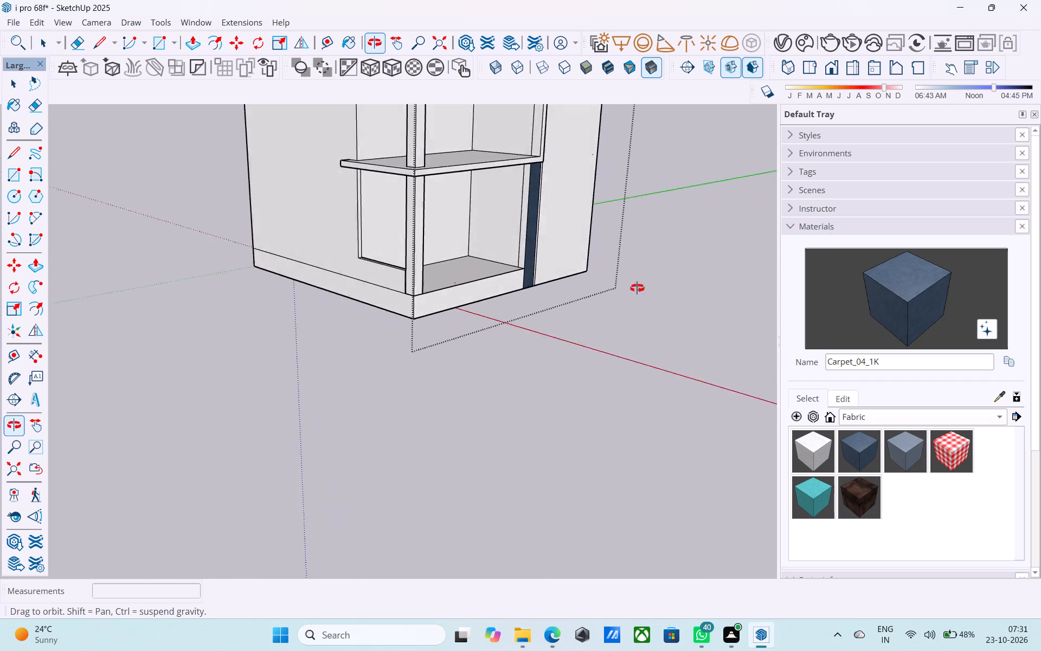
middle_click_drag(637, 288, 285, 243)
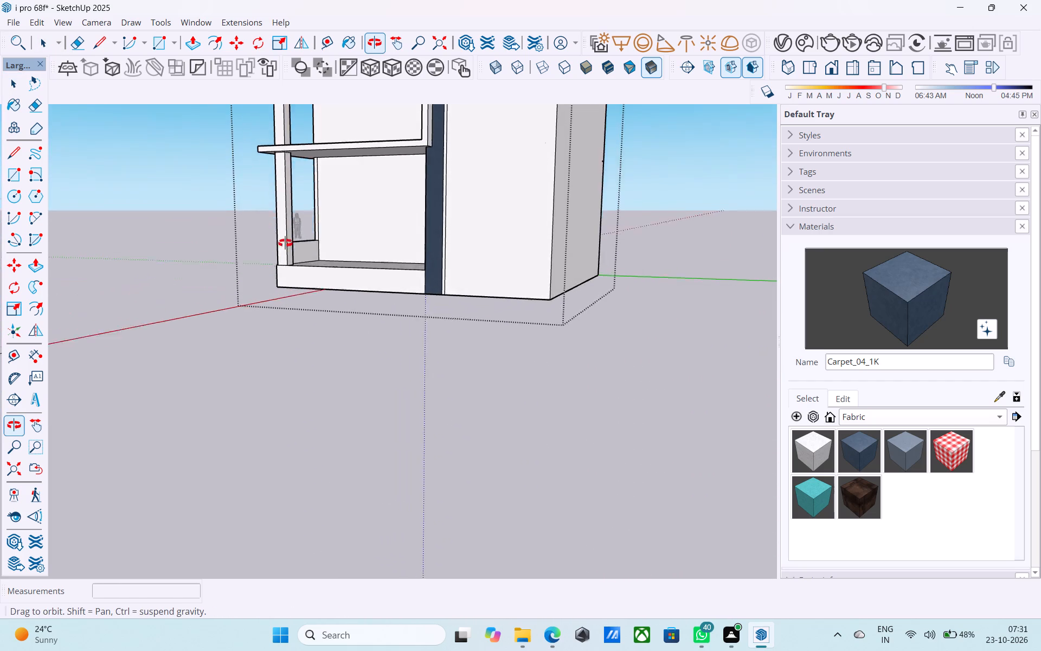
middle_click_drag(285, 243, 641, 226)
scroll(332, 176, "down", 6)
middle_click_drag(312, 219, 278, 323)
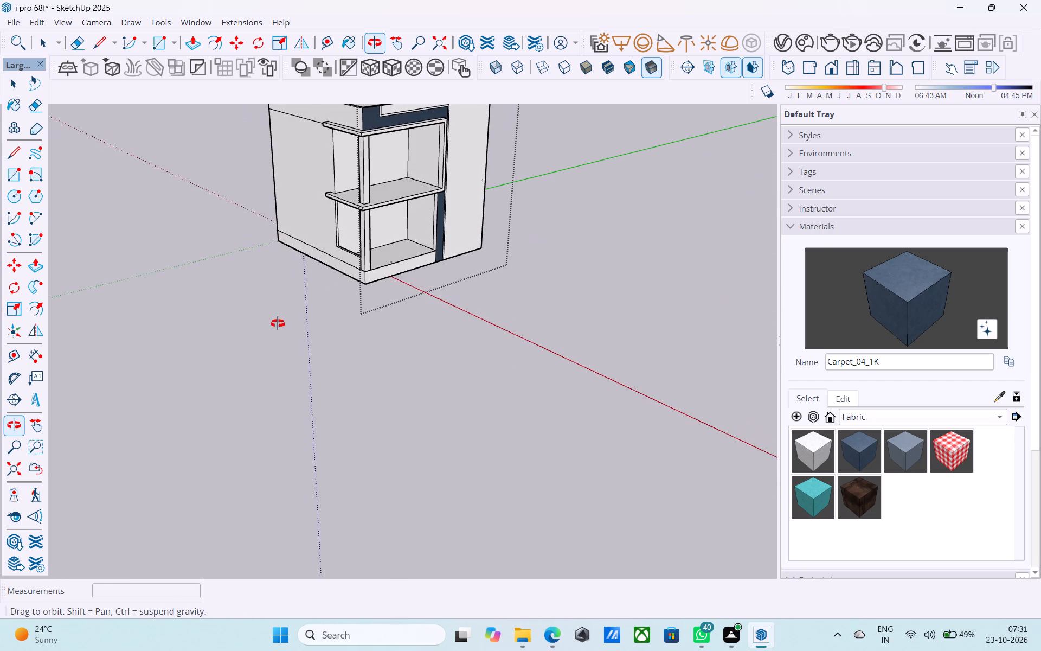
middle_click_drag(278, 323, 256, 339)
scroll(252, 336, "down", 6)
scroll(312, 203, "up", 6)
scroll(310, 266, "down", 1)
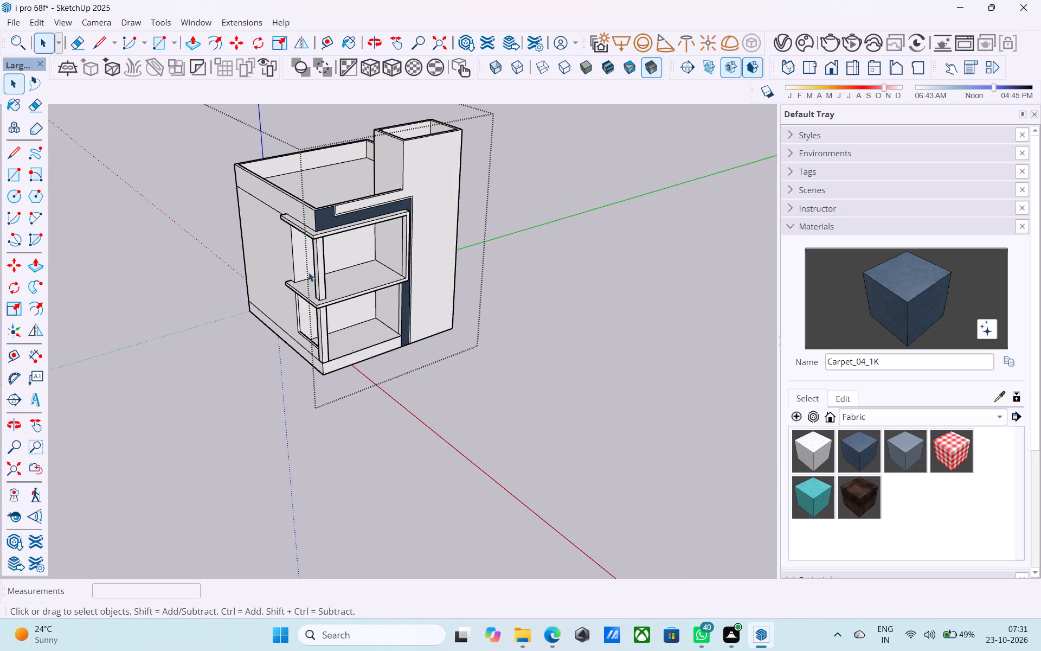
Copy the upper-floor porch back wall's outer vertical edge 4.5" inward along the wall's base.
middle_click_drag(308, 272, 277, 257)
scroll(298, 278, "up", 6)
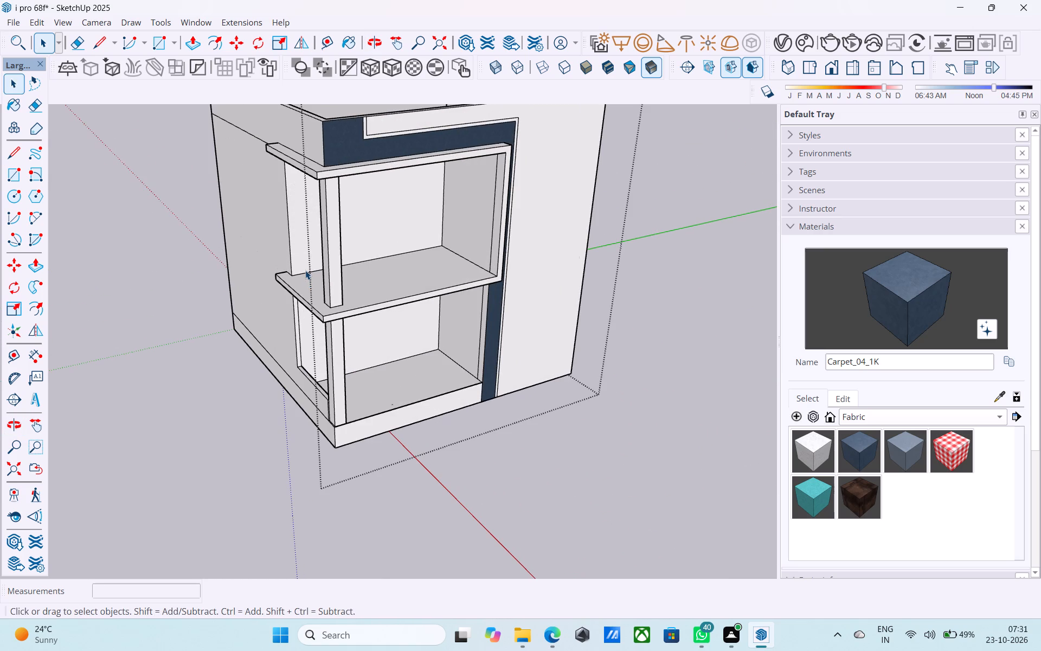
middle_click_drag(305, 270, 291, 272)
scroll(291, 273, "up", 9)
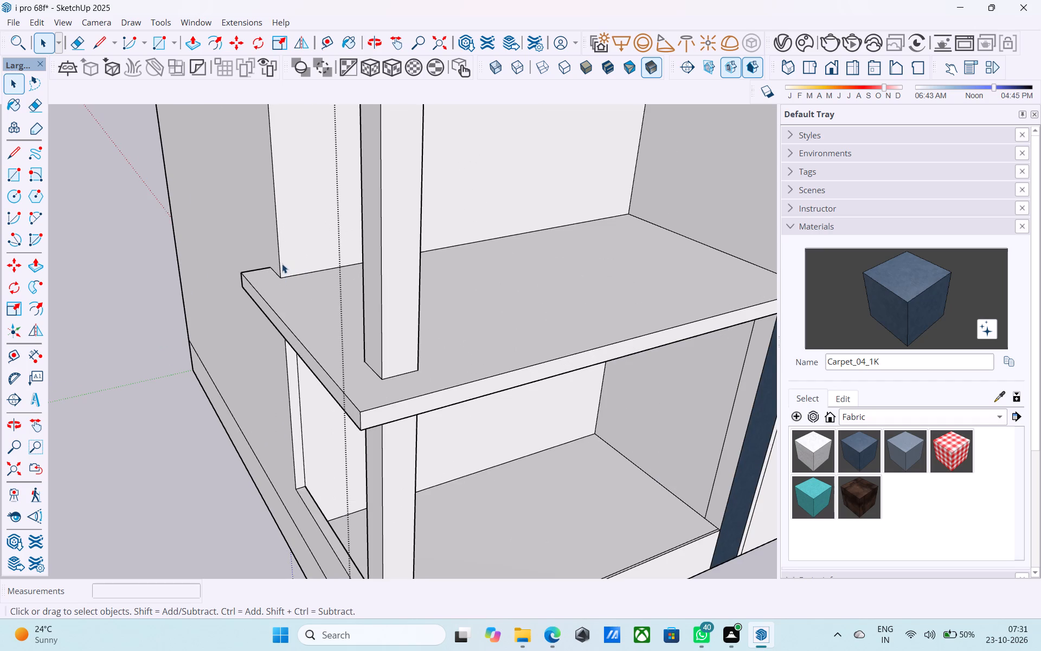
left_click(280, 262)
key("m")
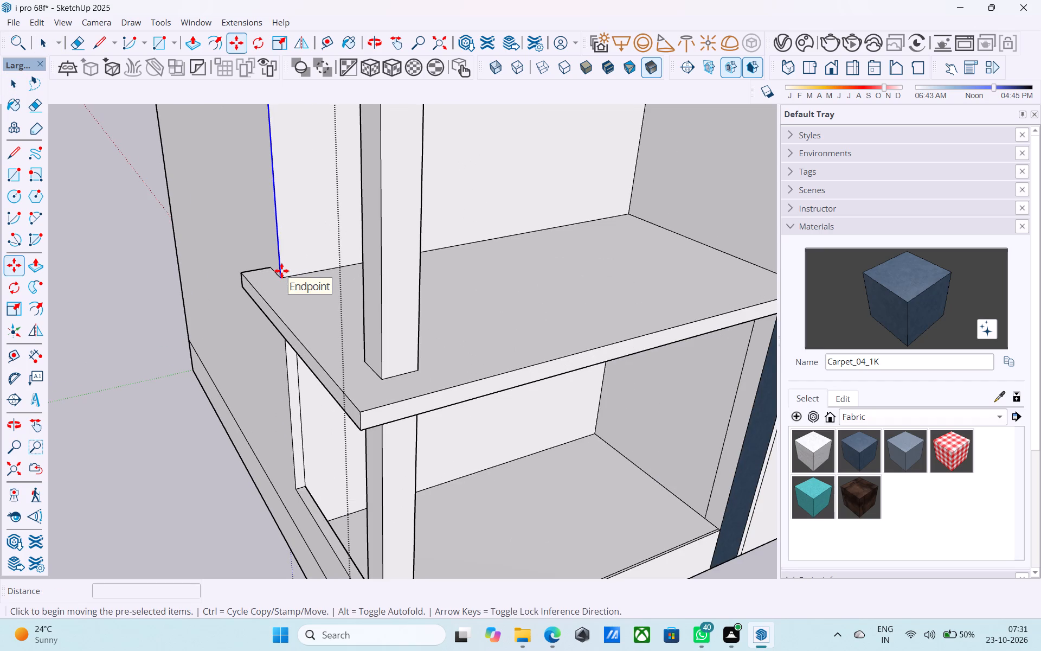
left_click(282, 276)
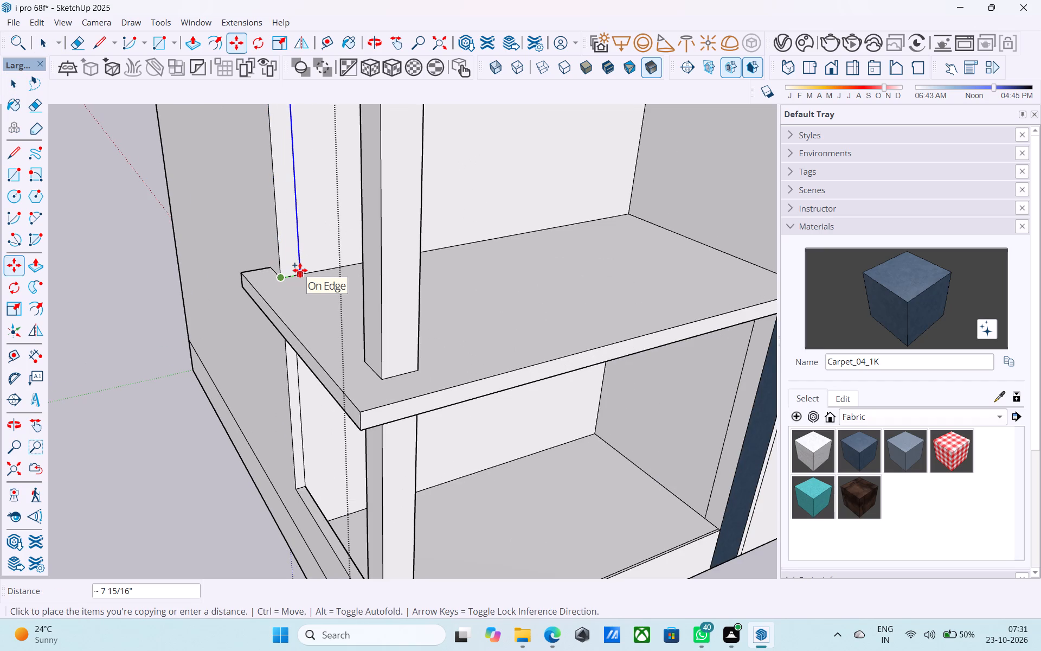
type("4.5")
key("shift+quotedbl")
key("Return")
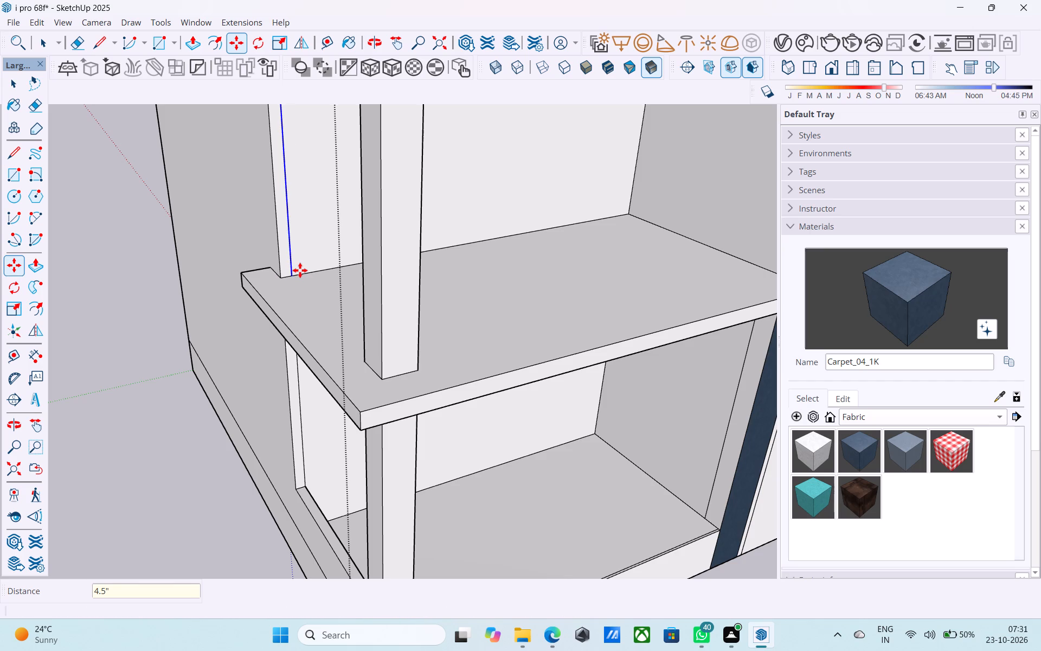
key("space")
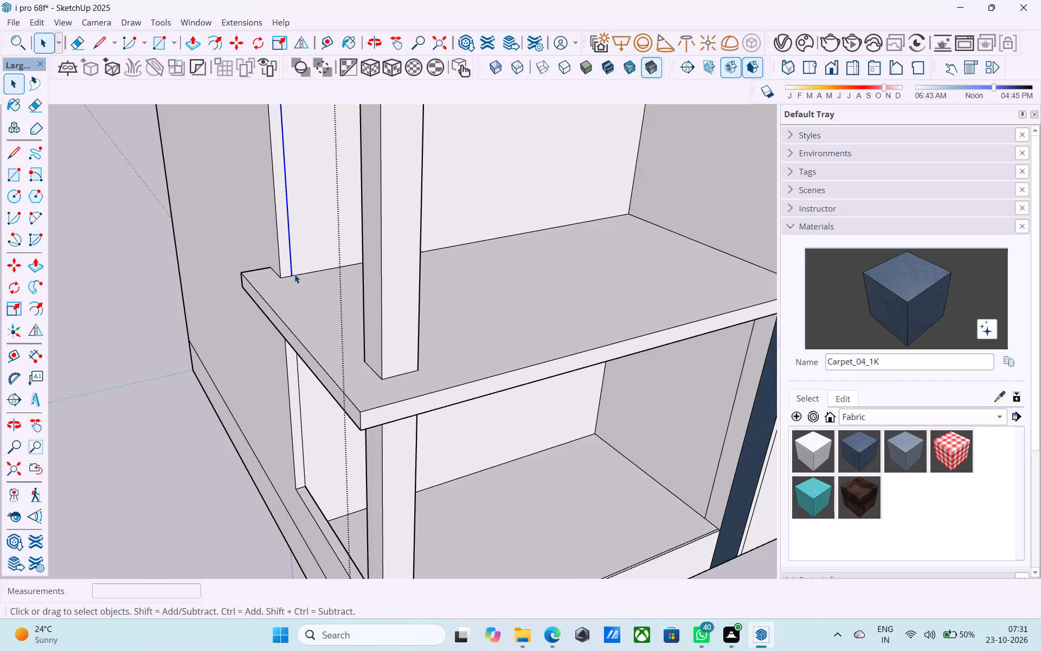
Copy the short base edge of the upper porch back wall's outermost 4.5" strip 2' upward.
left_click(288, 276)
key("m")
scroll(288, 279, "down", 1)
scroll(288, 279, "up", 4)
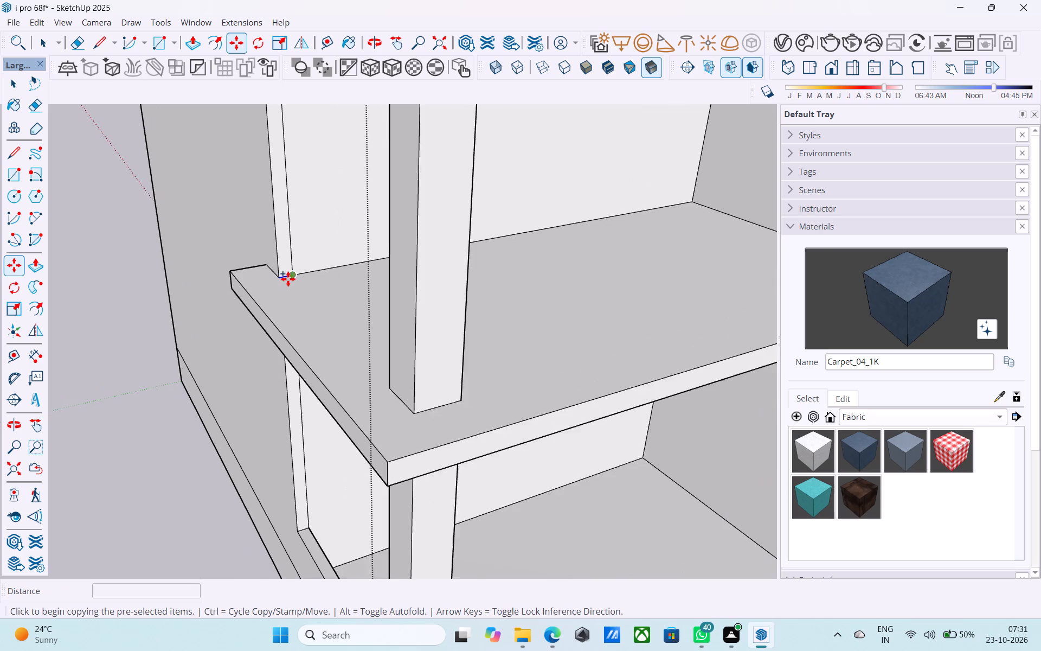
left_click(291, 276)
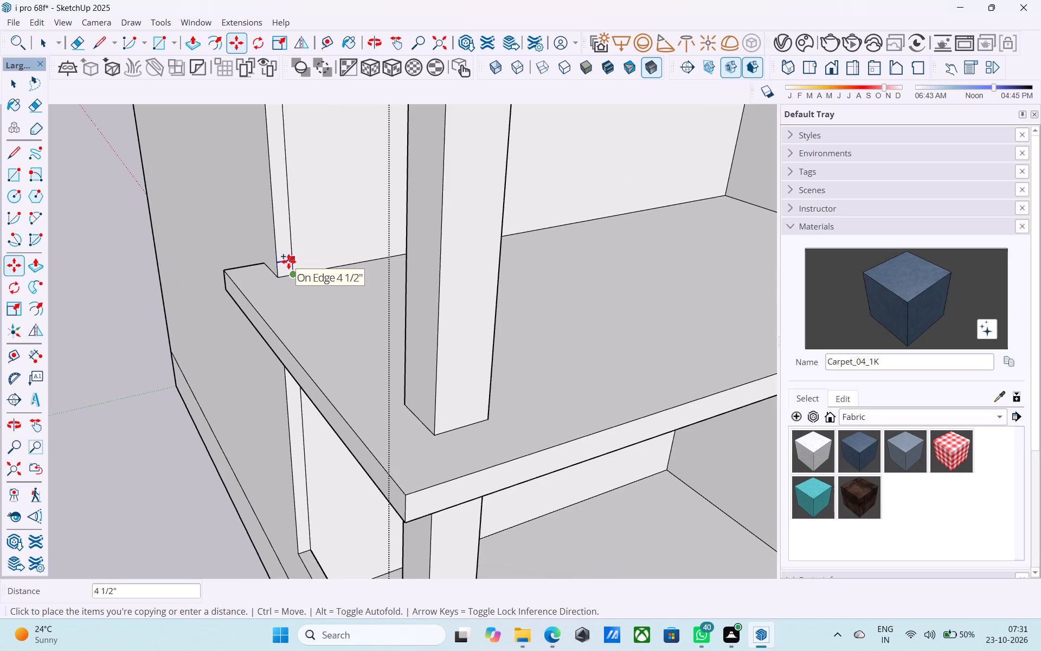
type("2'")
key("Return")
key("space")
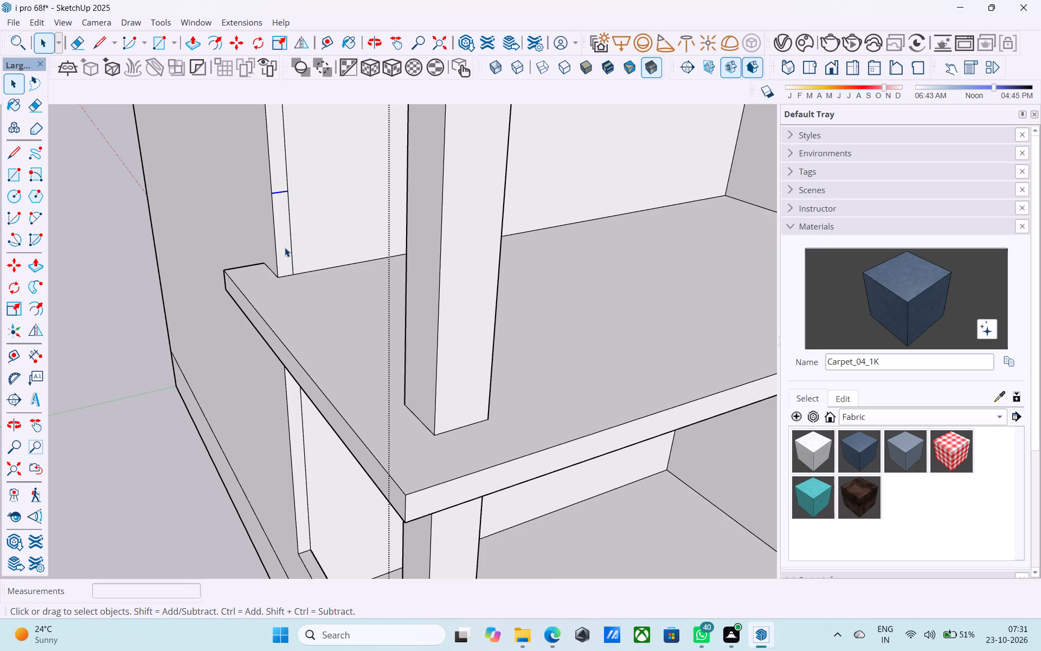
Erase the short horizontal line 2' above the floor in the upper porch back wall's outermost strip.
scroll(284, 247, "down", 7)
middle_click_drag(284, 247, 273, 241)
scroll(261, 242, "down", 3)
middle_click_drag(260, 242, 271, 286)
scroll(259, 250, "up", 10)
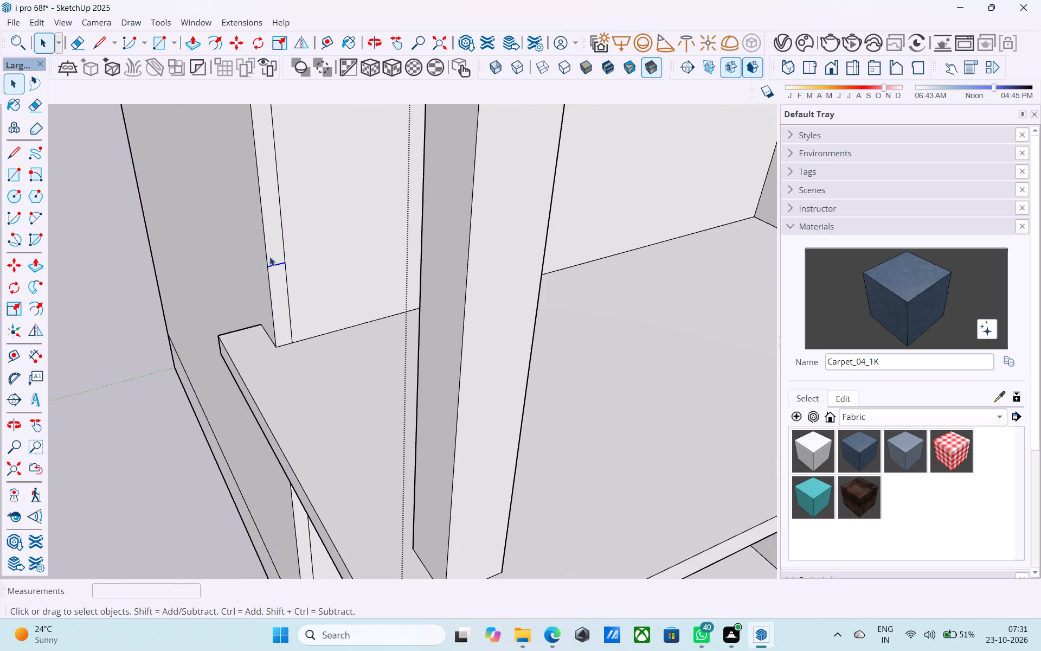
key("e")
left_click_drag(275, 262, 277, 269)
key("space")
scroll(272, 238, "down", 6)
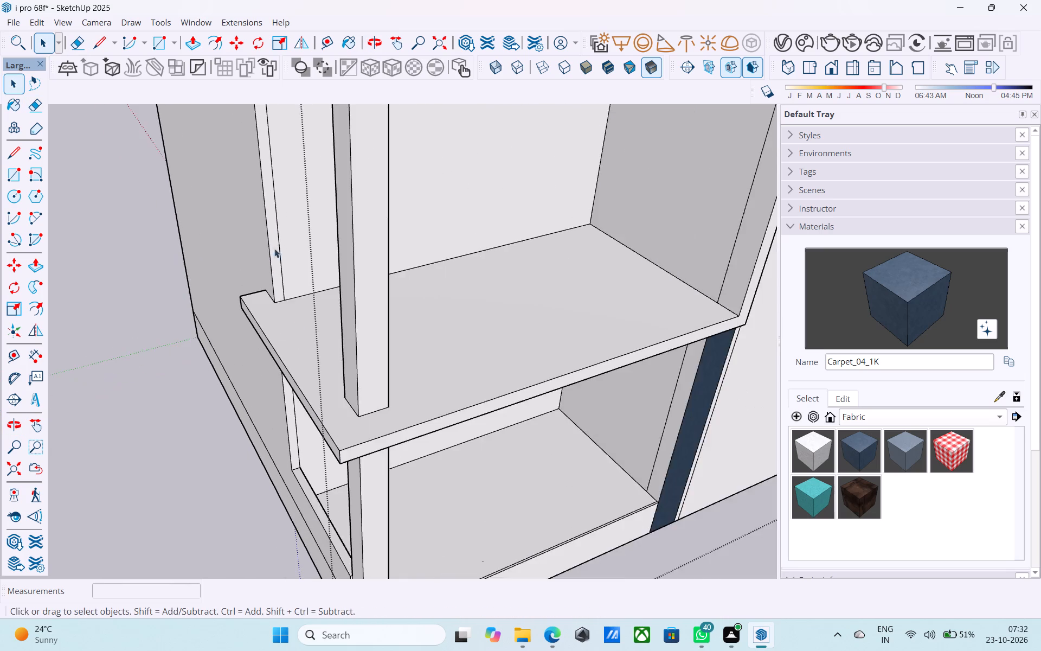
Copy the inner vertical line of the upper porch back wall's outer strip another 4.5" inward.
scroll(299, 336, "up", 5)
scroll(282, 282, "up", 2)
key("m")
key("space")
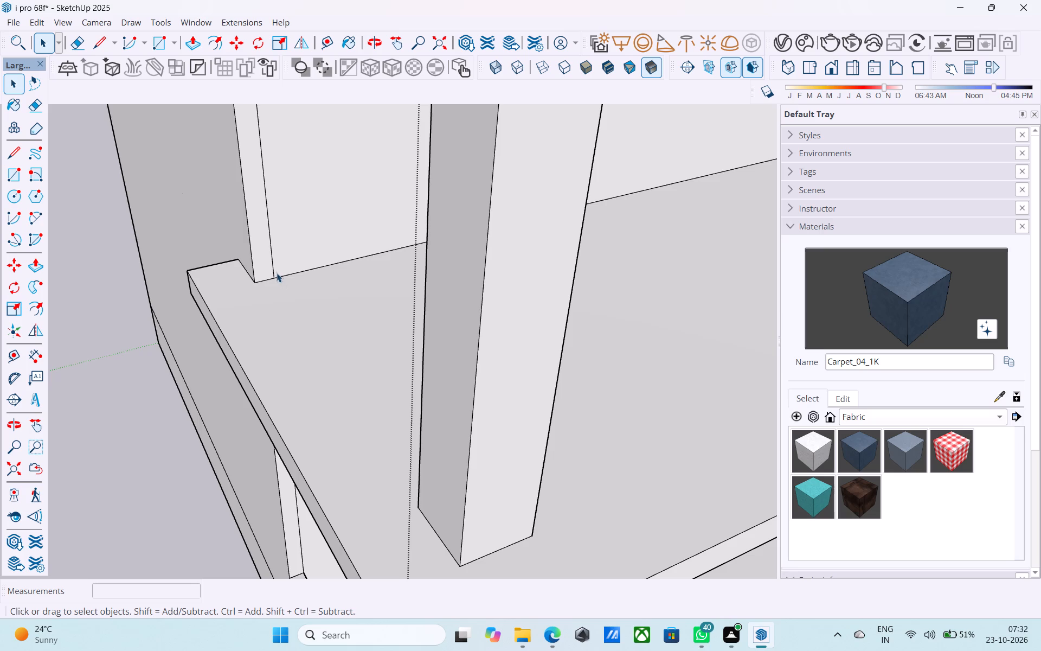
left_click(274, 271)
key("m")
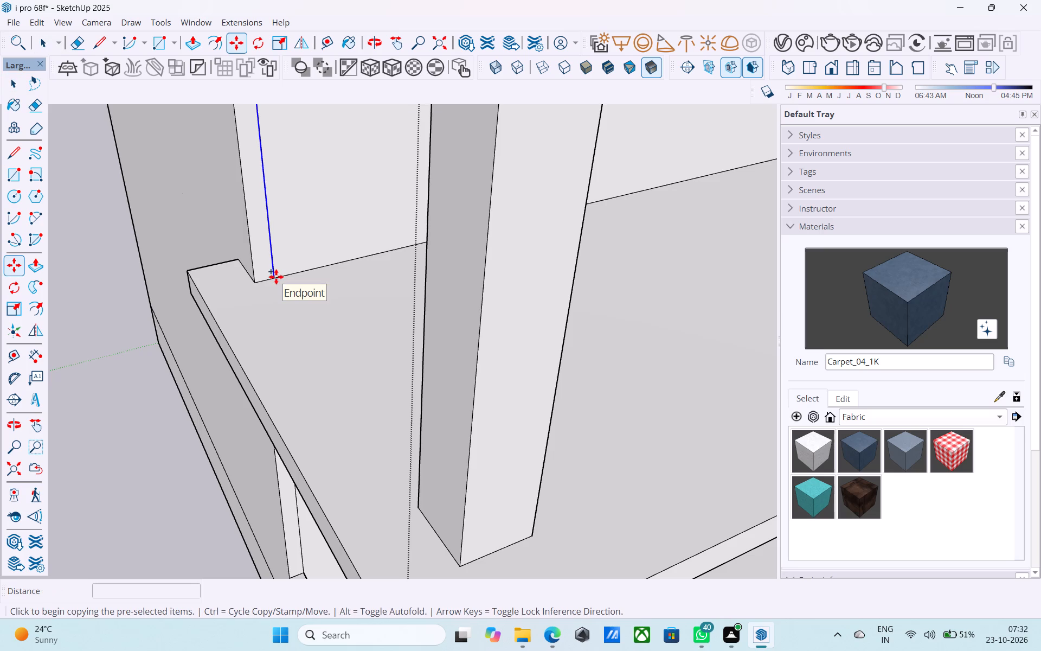
left_click(276, 277)
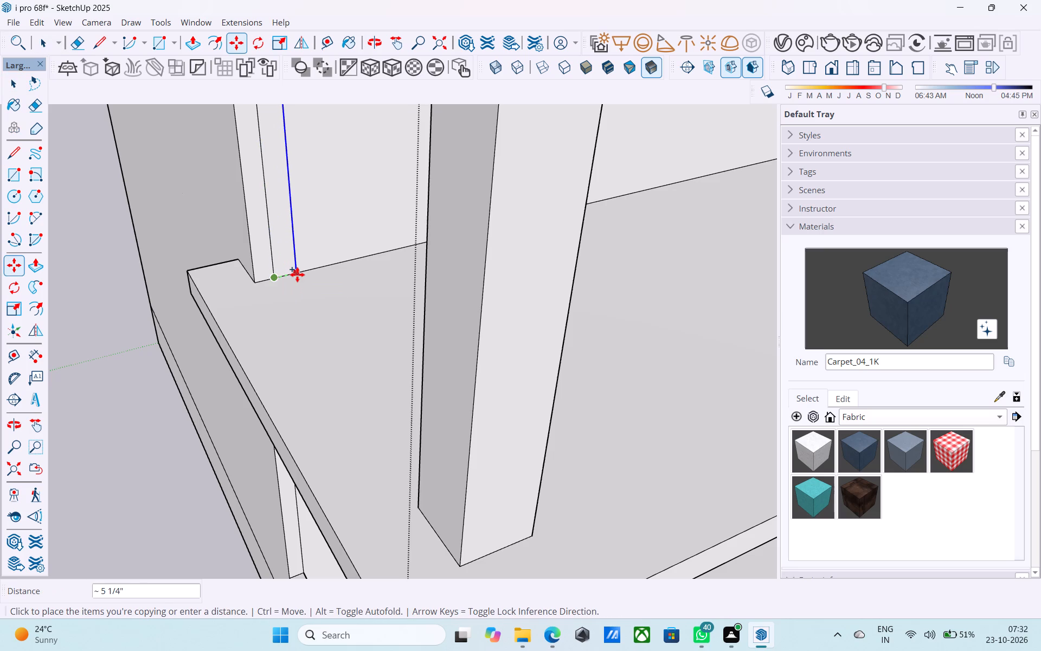
type("4.")
type("5\"")
key("Return")
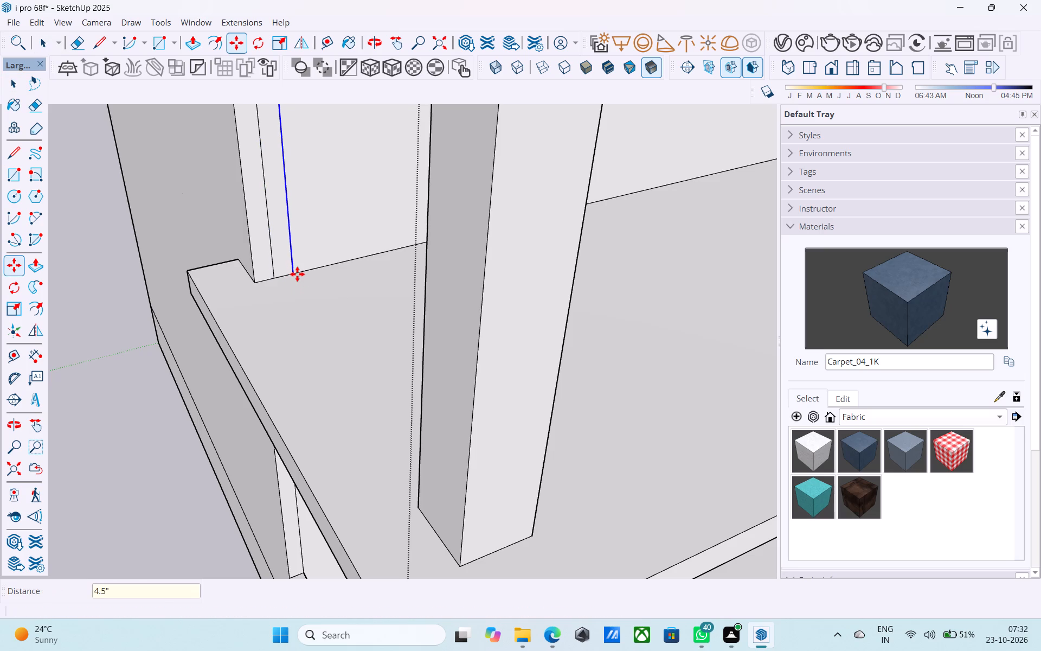
key("space")
Copy the base edge of the second 4.5" strip on the upper porch back wall 2' upward.
left_click(284, 275)
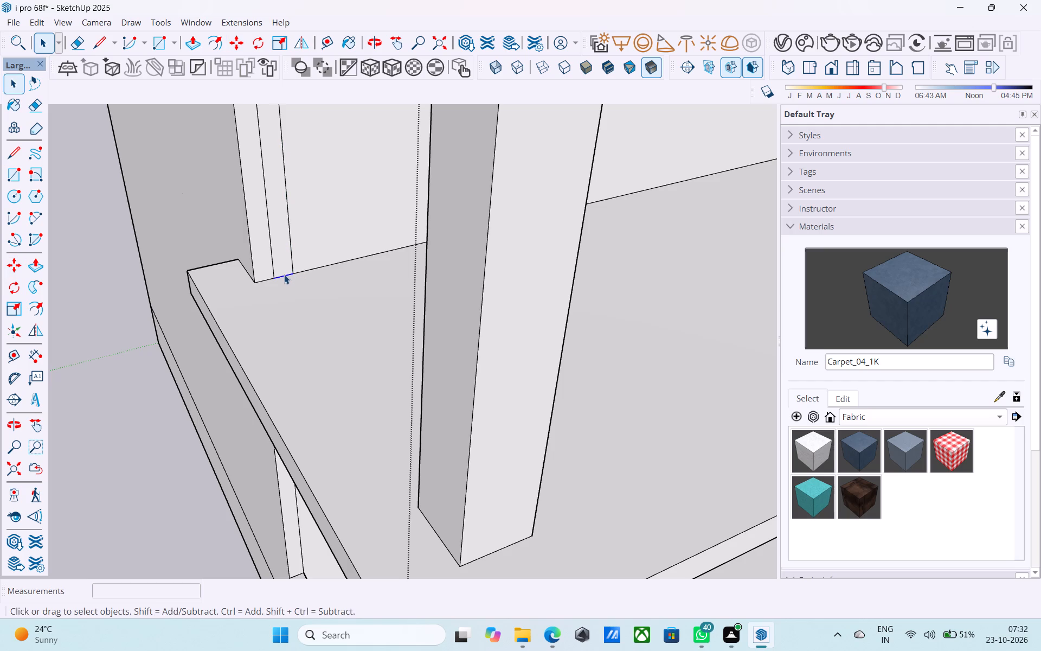
key("m")
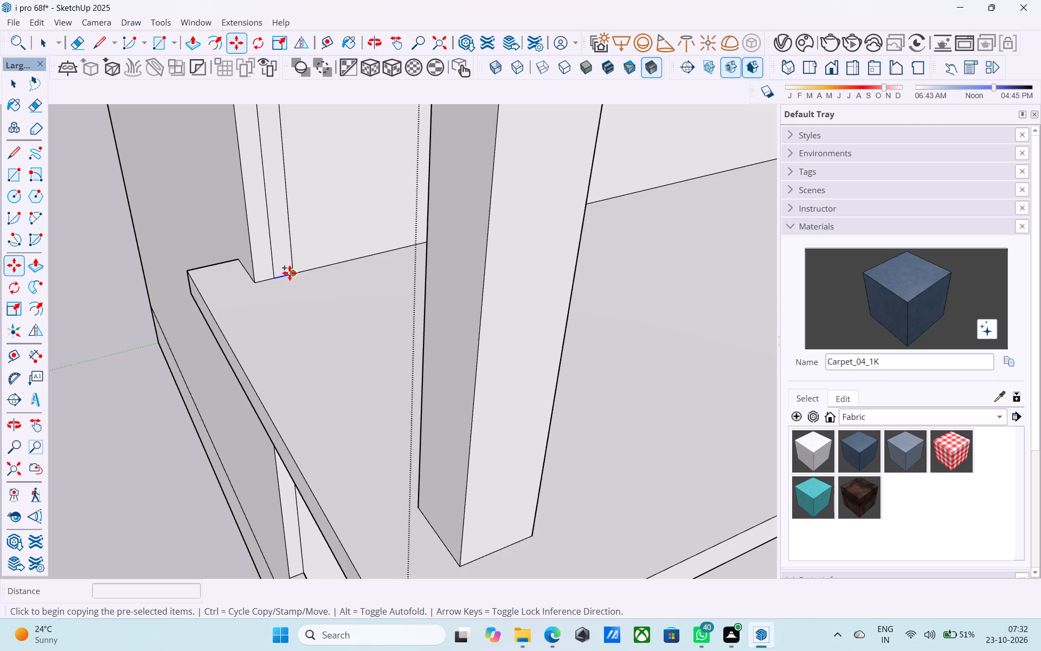
left_click(290, 273)
type("2'")
key("Return")
key("space")
Push/Pull the second strip's 4.5" by 2' face 6' 2" to form the upper porch's low side wall.
left_click(282, 237)
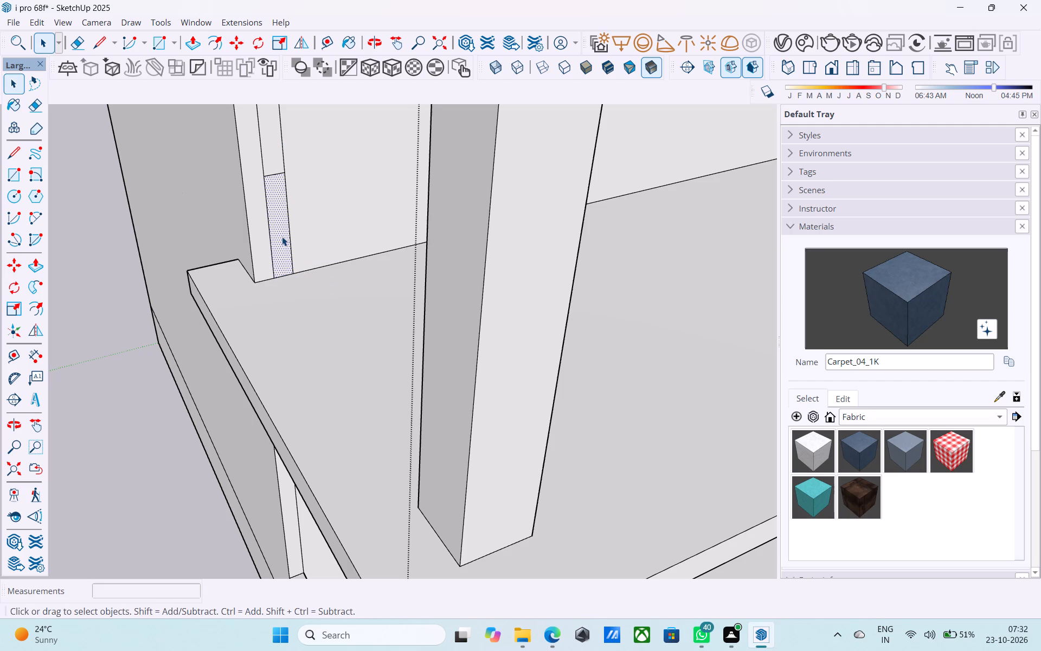
key("p")
left_click(282, 237)
middle_click_drag(331, 286, 807, 329)
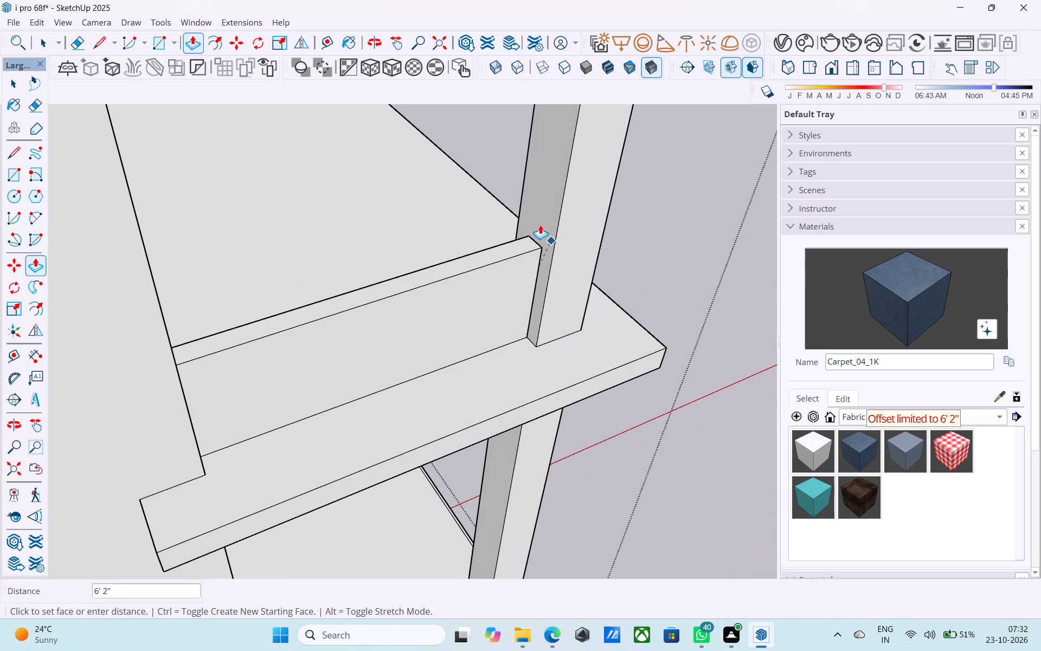
left_click(541, 216)
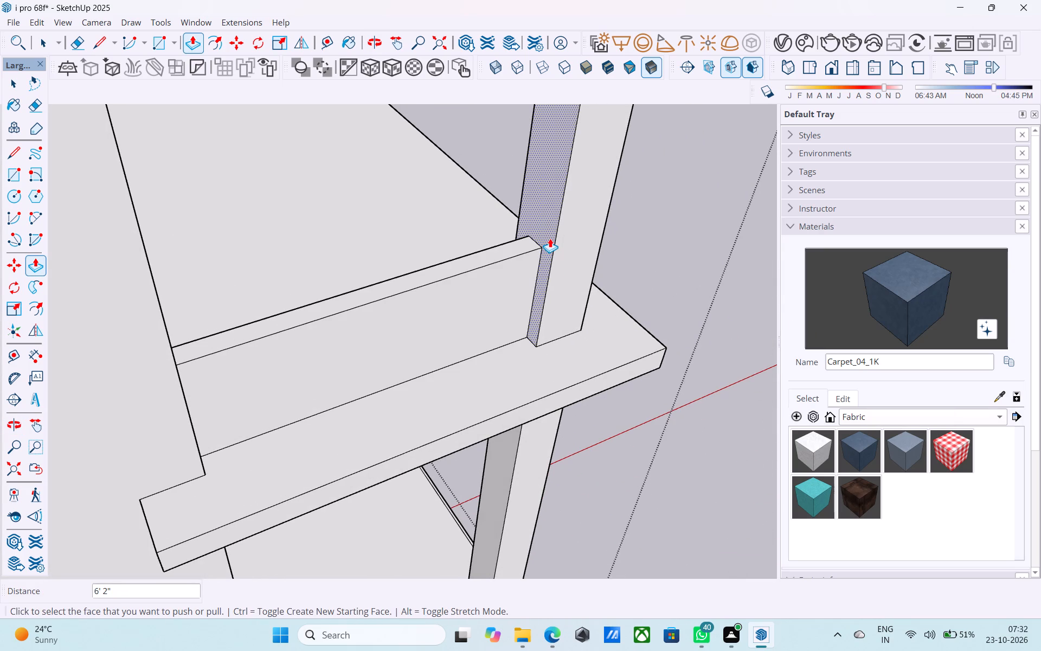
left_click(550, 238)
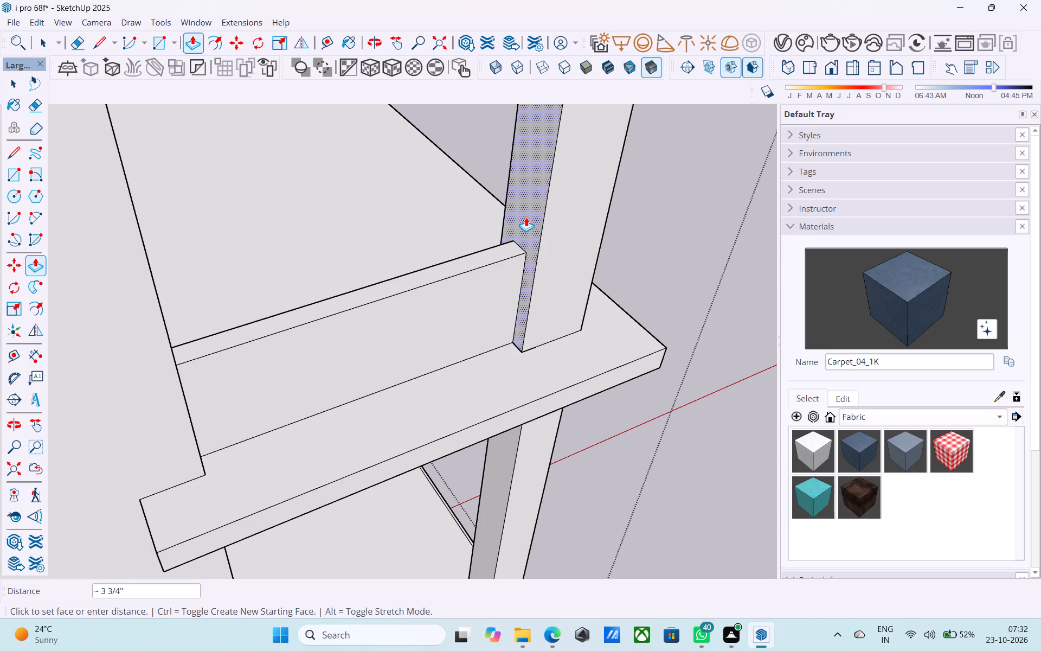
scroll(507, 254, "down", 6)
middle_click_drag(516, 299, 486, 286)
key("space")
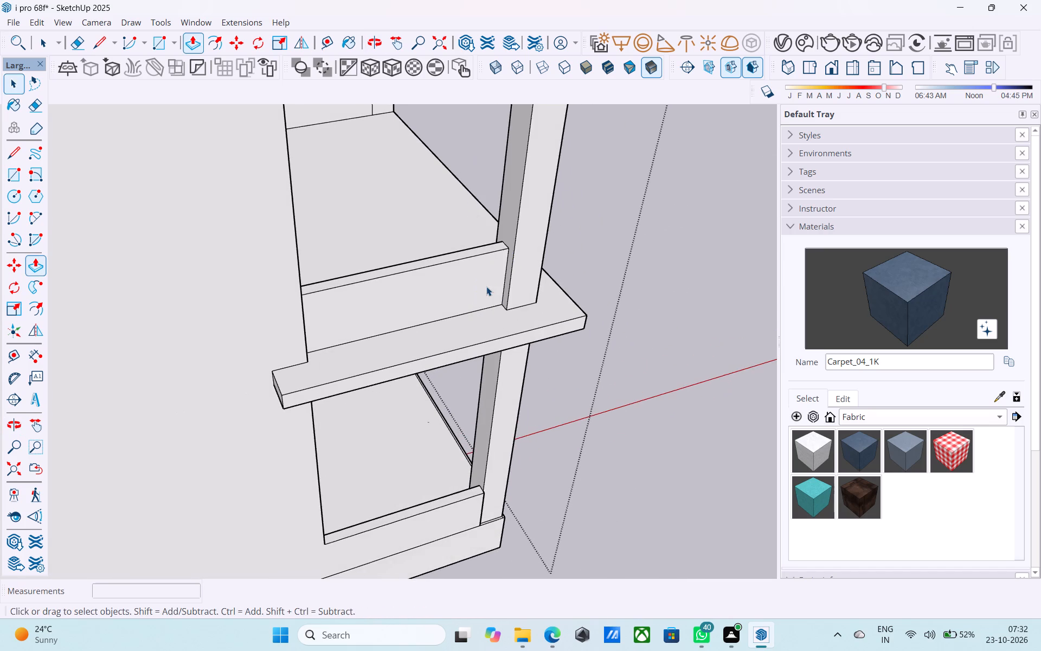
Examine the porches, low side walls, painted band and tower from the side and front of the house.
middle_click_drag(486, 286, 461, 282)
scroll(499, 303, "down", 6)
middle_click_drag(514, 329, 485, 289)
scroll(485, 289, "down", 6)
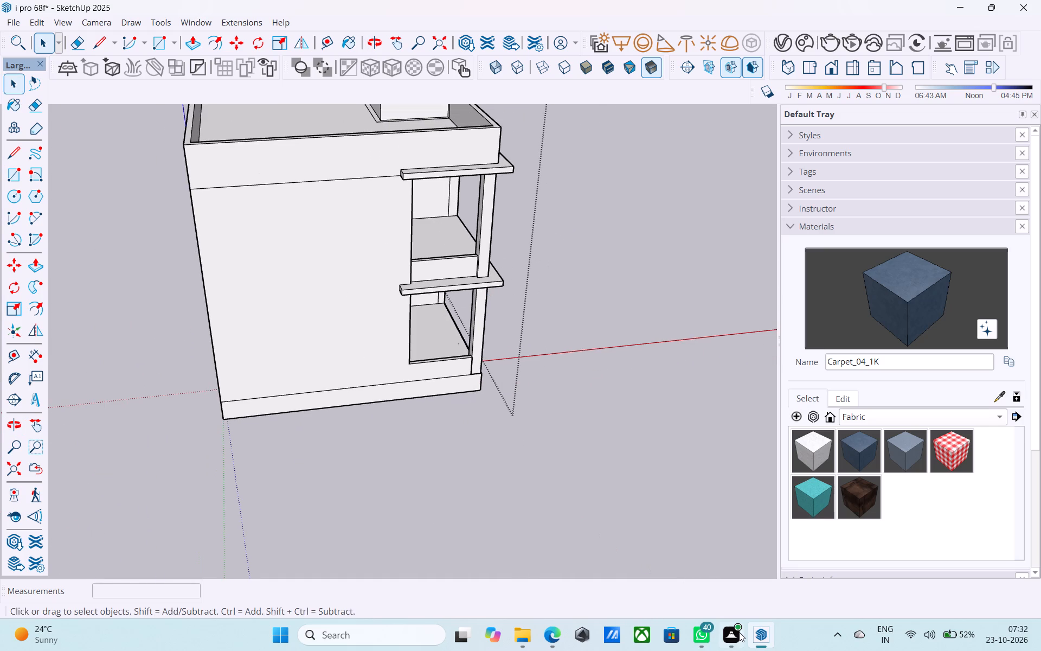
middle_click_drag(614, 304, 512, 264)
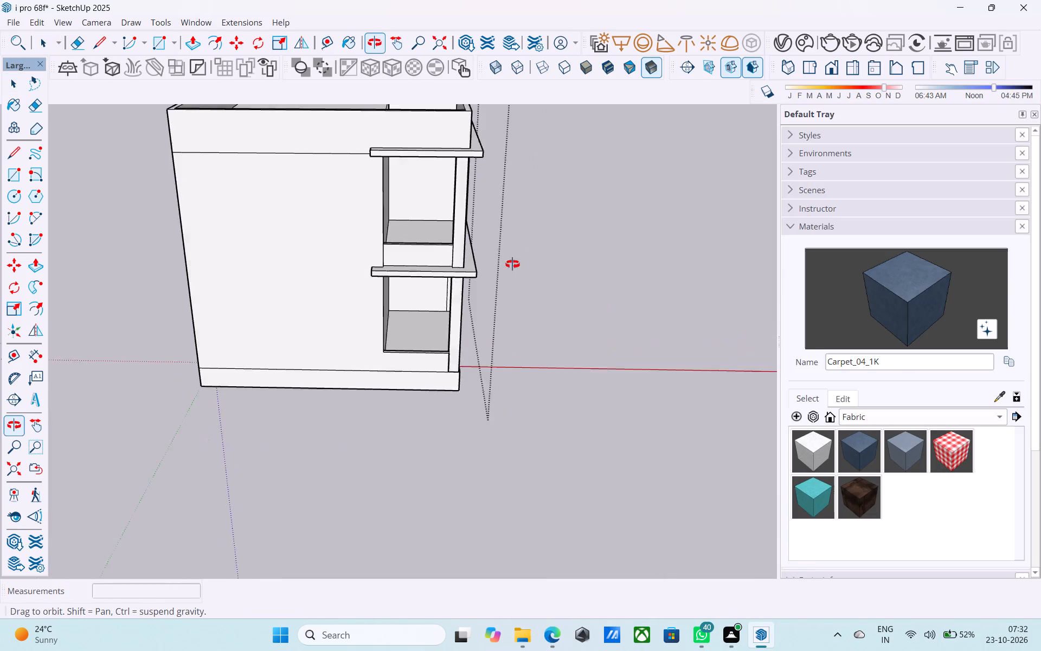
middle_click_drag(512, 264, 503, 265)
scroll(535, 334, "down", 6)
middle_click_drag(531, 420, 310, 374)
scroll(298, 386, "down", 5)
middle_click_drag(282, 395, 276, 342)
scroll(291, 320, "up", 6)
scroll(290, 323, "down", 4)
middle_click_drag(257, 395, 228, 369)
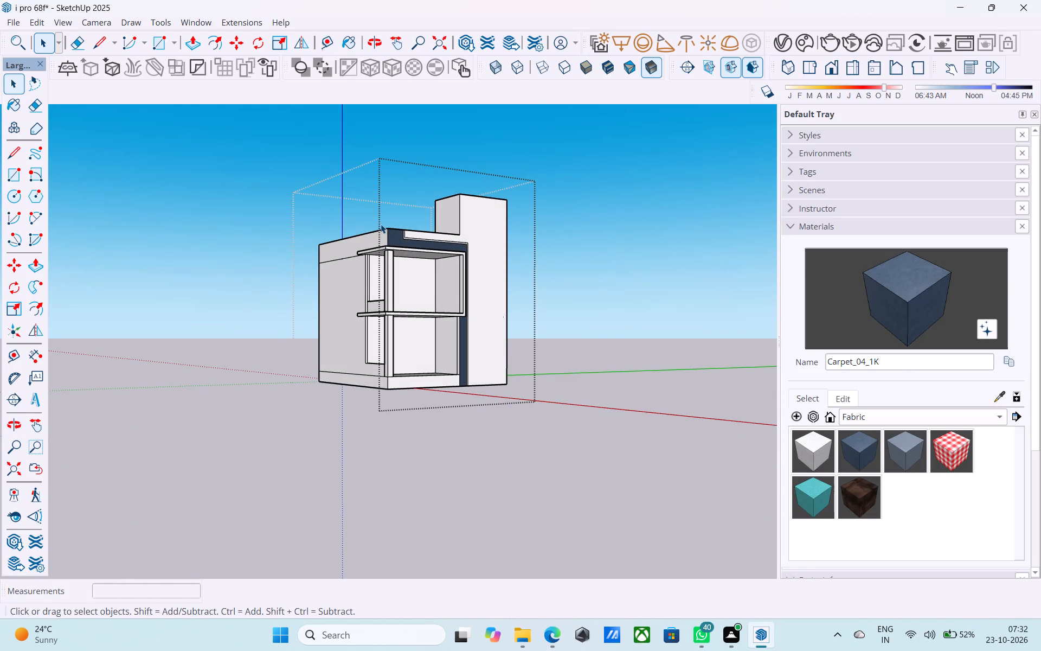
scroll(451, 136, "up", 4)
middle_click_drag(452, 152, 295, 181)
middle_click_drag(384, 249, 304, 229)
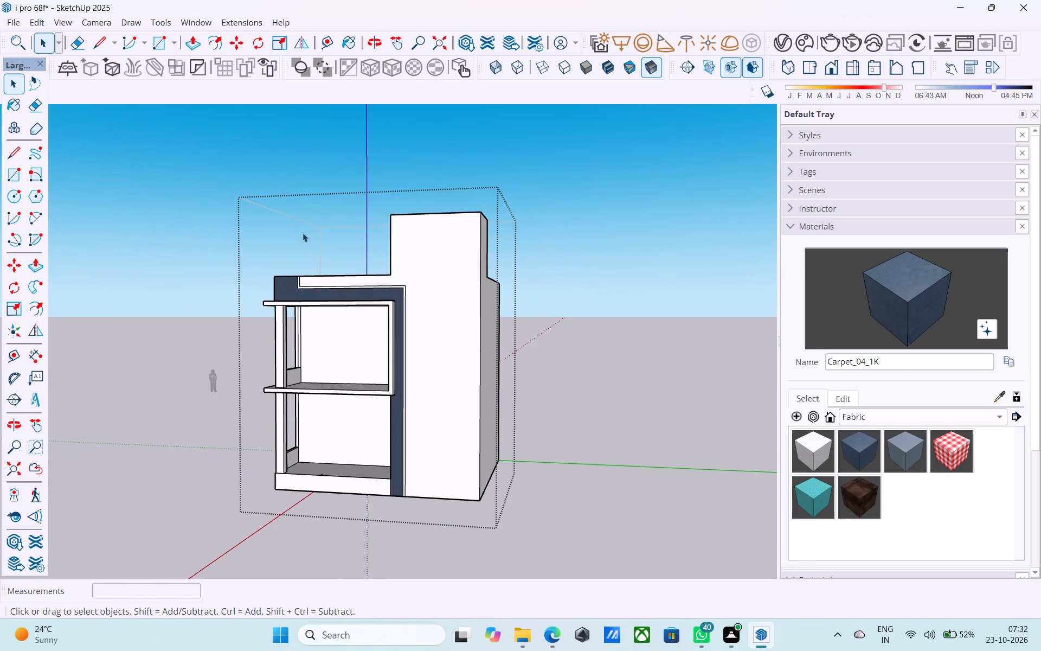
scroll(331, 233, "down", 1)
scroll(331, 233, "up", 1)
scroll(331, 233, "down", 3)
middle_click_drag(419, 322, 549, 330)
scroll(460, 401, "up", 5)
scroll(389, 413, "up", 8)
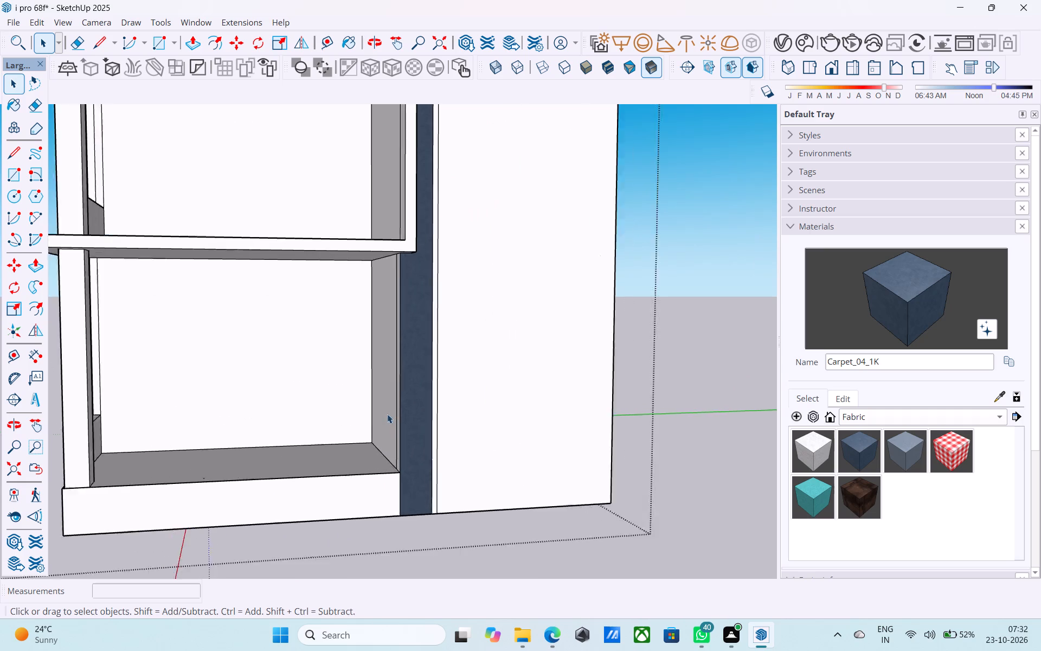
scroll(387, 414, "up", 1)
middle_click_drag(414, 423, 500, 397)
scroll(136, 424, "down", 5)
middle_click_drag(191, 431, 336, 447)
scroll(316, 459, "up", 7)
scroll(272, 463, "up", 2)
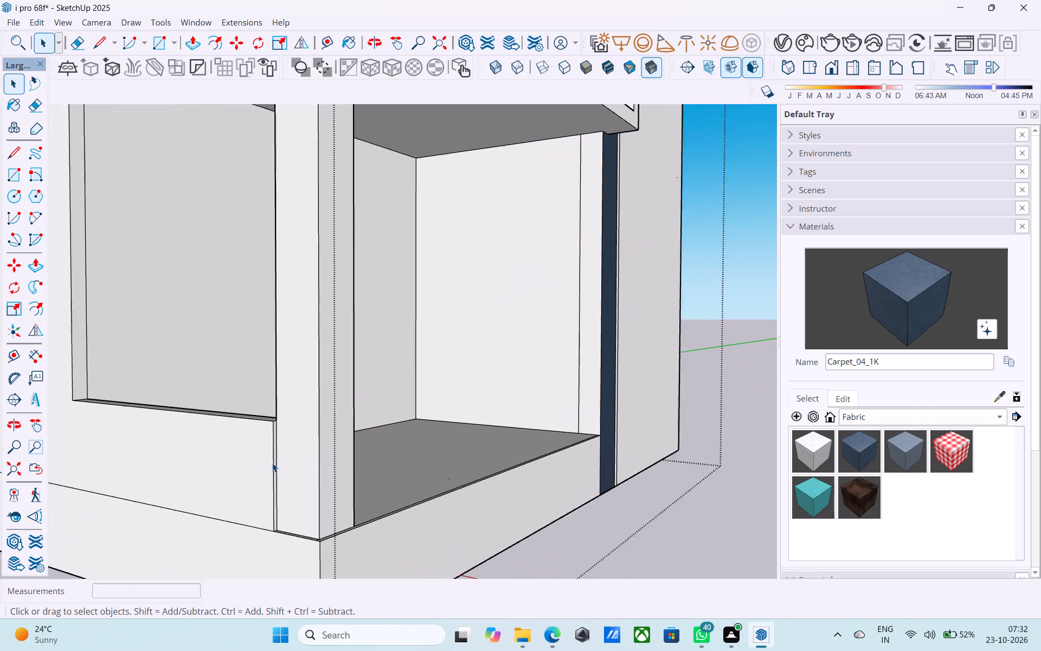
scroll(272, 463, "up", 4)
scroll(272, 463, "down", 13)
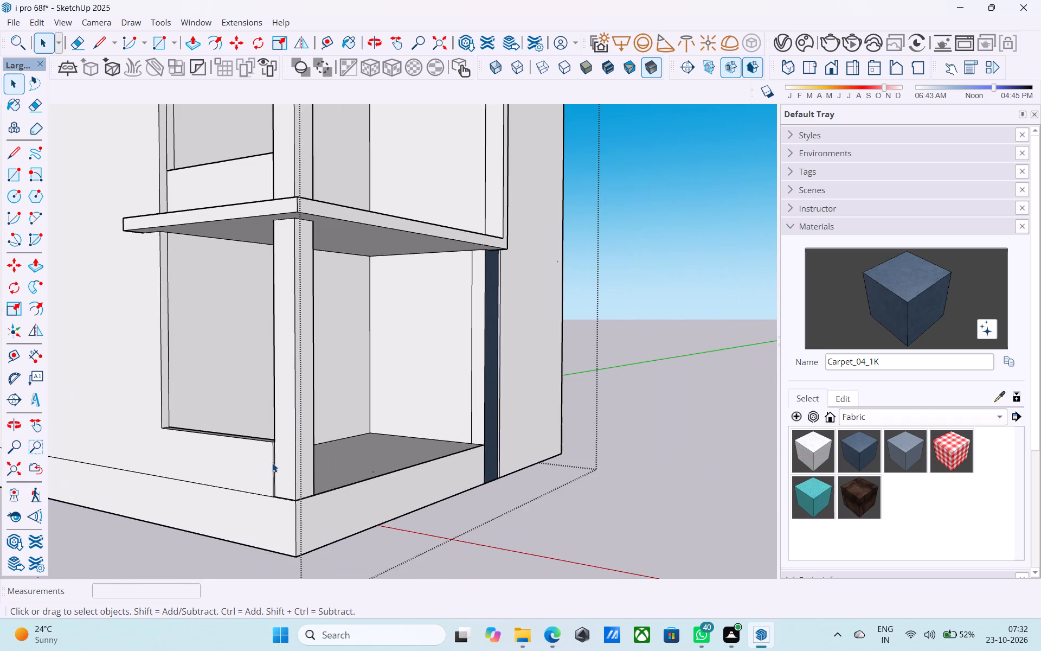
Draw an 18' 6" by 23' 6" rectangle over the recessed opening in the house's underside to close it with a face.
middle_click_drag(272, 463, 466, 277)
scroll(466, 277, "down", 6)
scroll(597, 391, "down", 5)
middle_click_drag(553, 431, 219, 402)
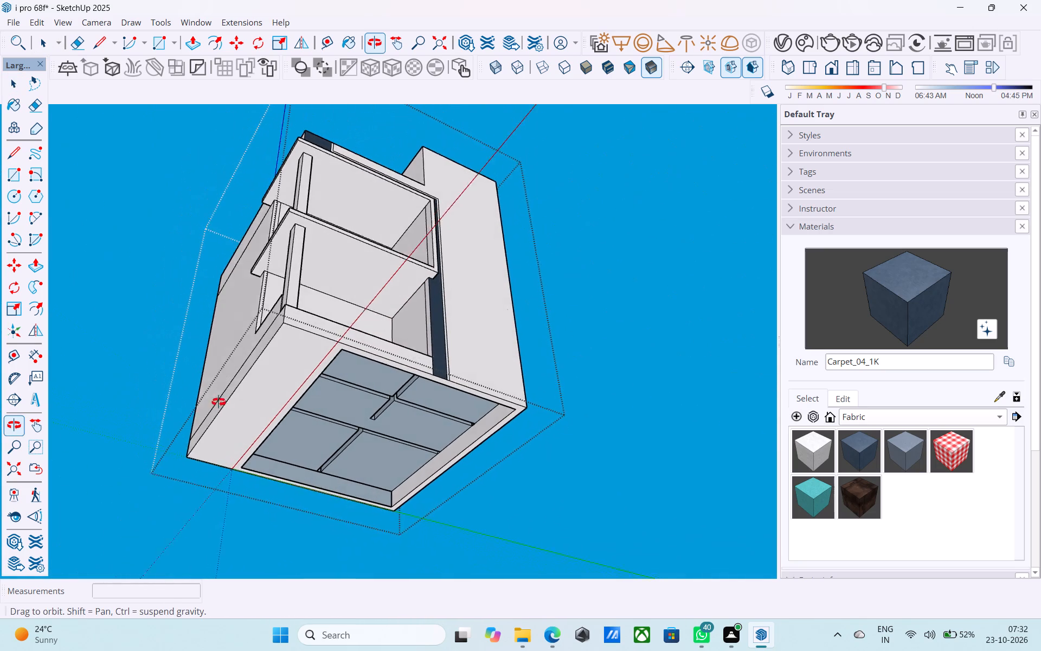
middle_click_drag(219, 402, 219, 403)
scroll(333, 366, "up", 5)
key("r")
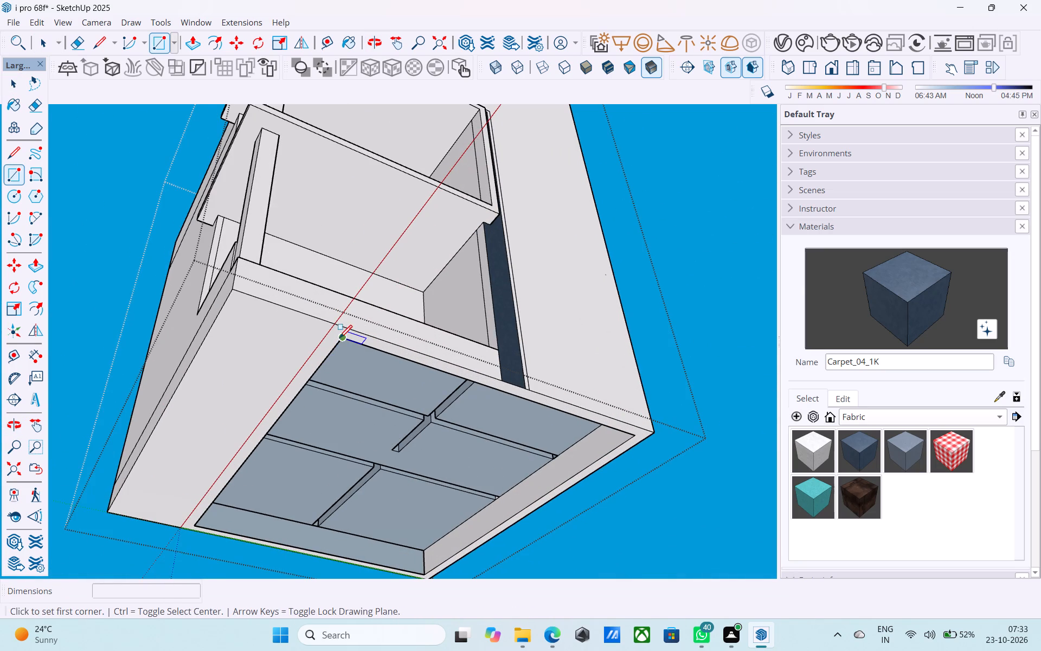
left_click(339, 339)
scroll(339, 339, "down", 6)
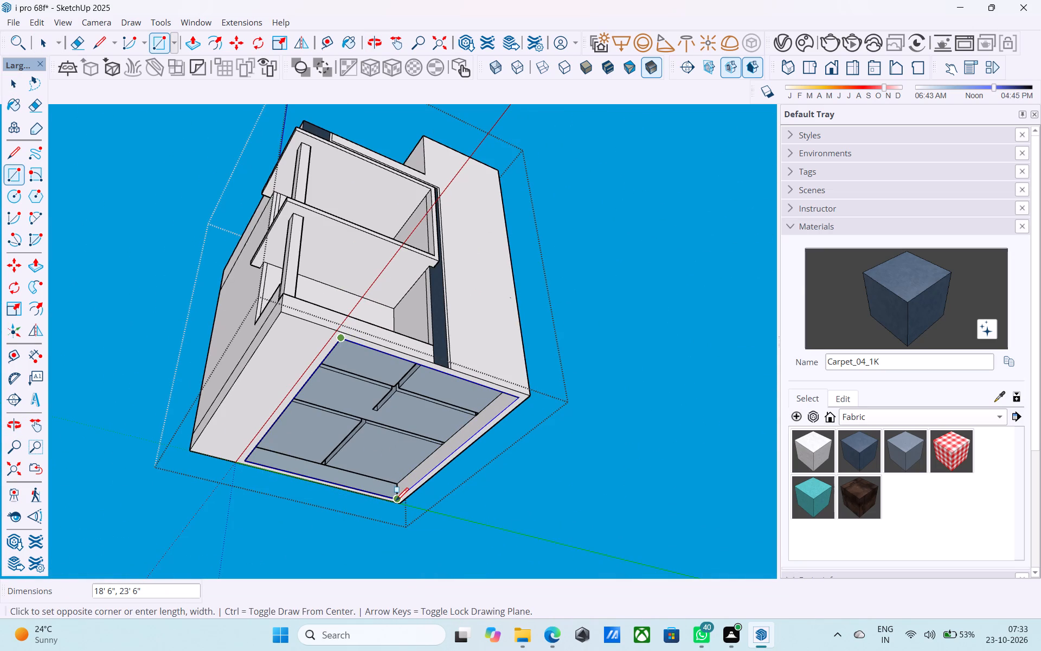
left_click(396, 502)
key("space")
left_click(387, 473)
right_click(386, 473)
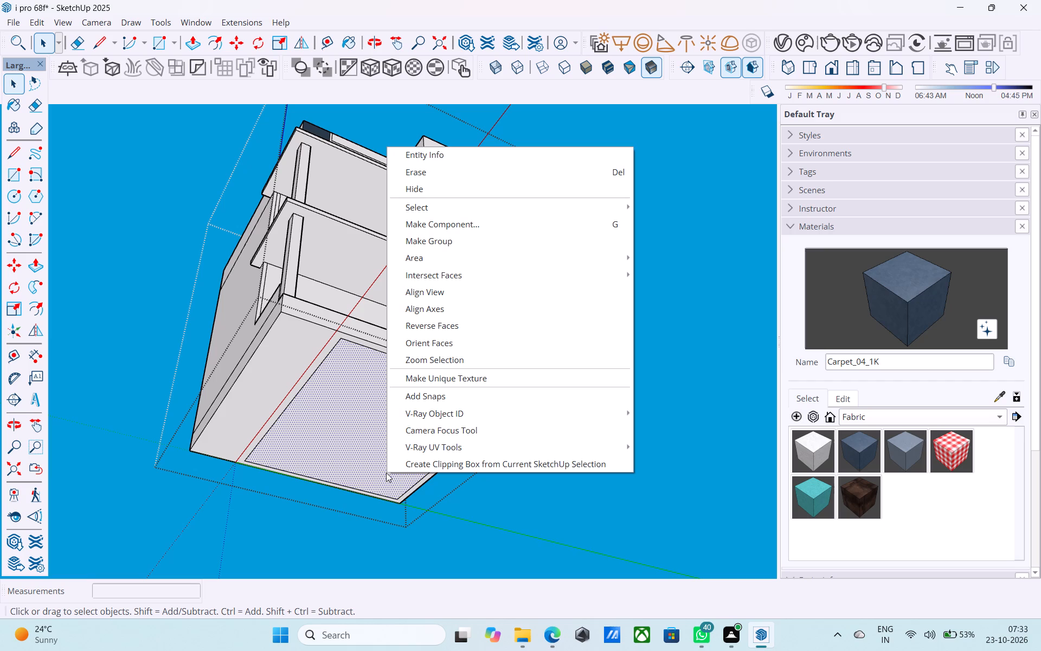
left_click(330, 390)
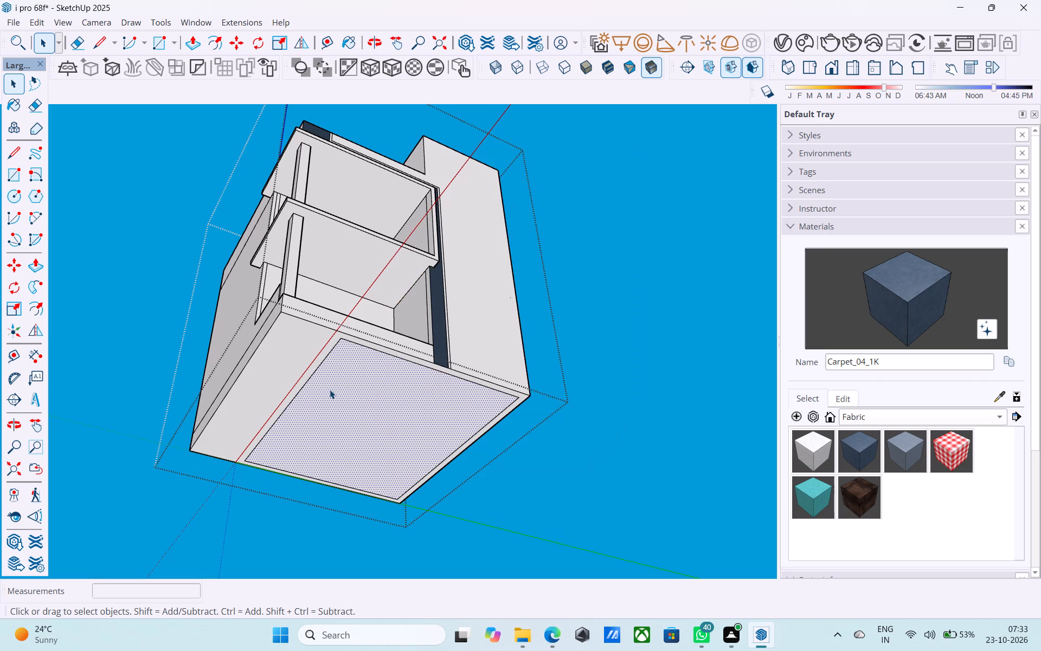
Erase the four border edges of the new underside face so it merges with the surrounding base.
key("e")
left_click_drag(328, 389, 307, 375)
left_click_drag(370, 355, 374, 348)
middle_click_drag(483, 420, 462, 411)
scroll(497, 400, "up", 3)
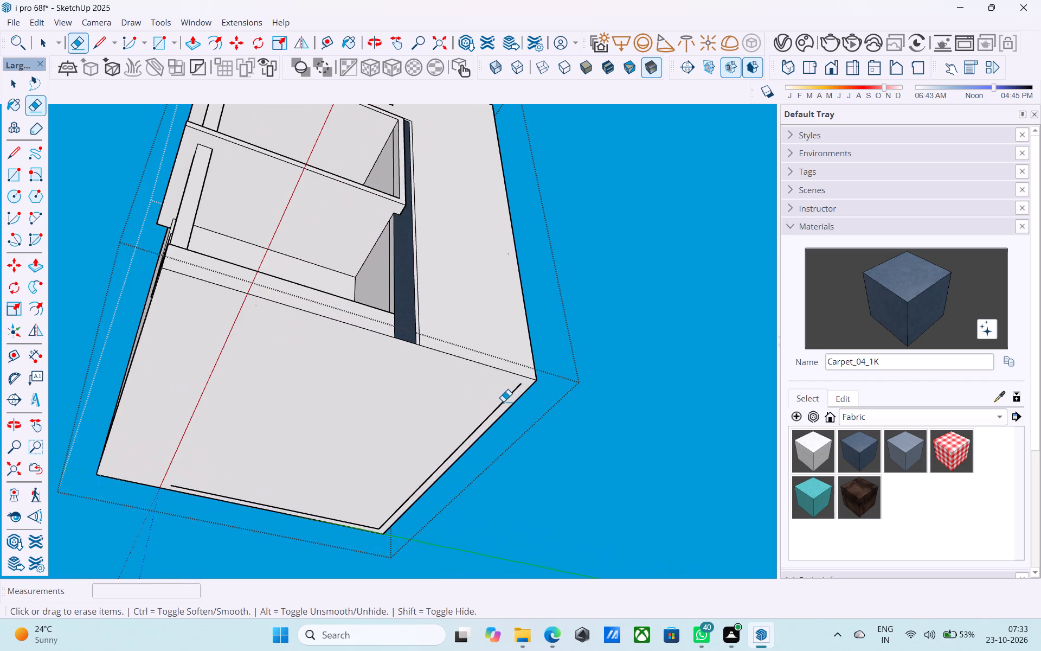
left_click(503, 401)
scroll(233, 505, "up", 4)
left_click(232, 495)
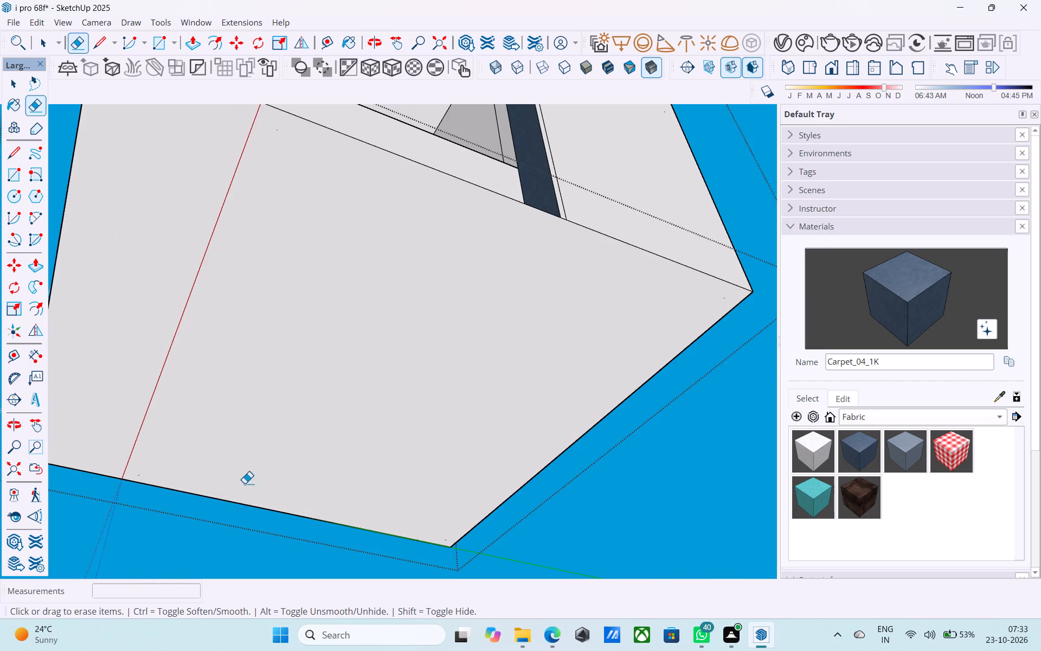
scroll(263, 455, "down", 12)
key("space")
scroll(326, 387, "down", 5)
Examine the front of the house, its roof parapet and the tower from above and at eye level.
middle_click_drag(336, 420, 388, 596)
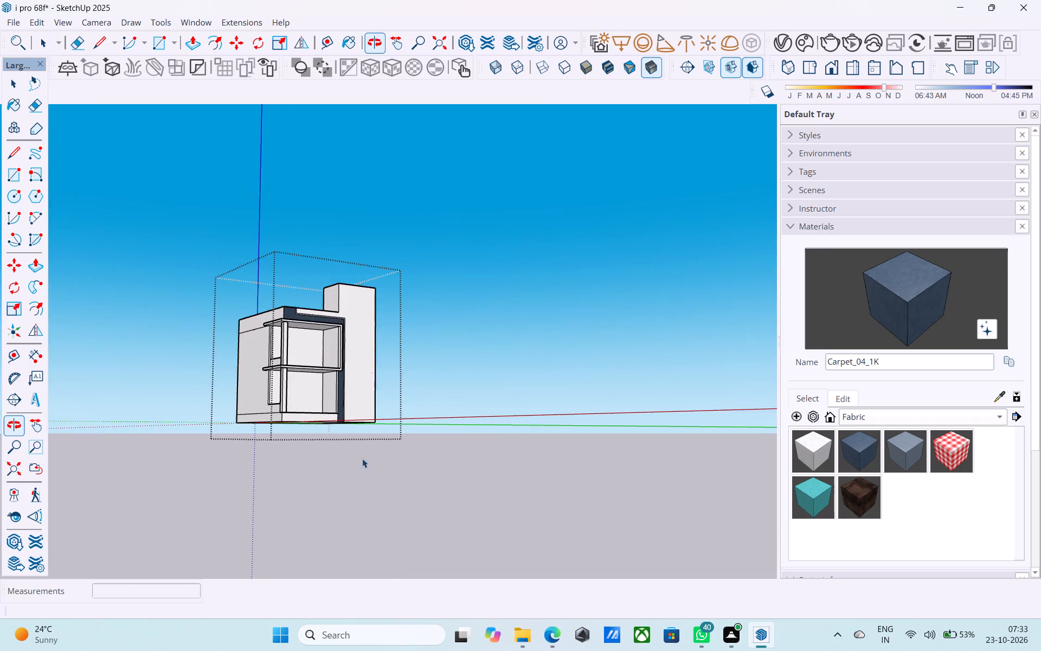
middle_click_drag(377, 372, 306, 536)
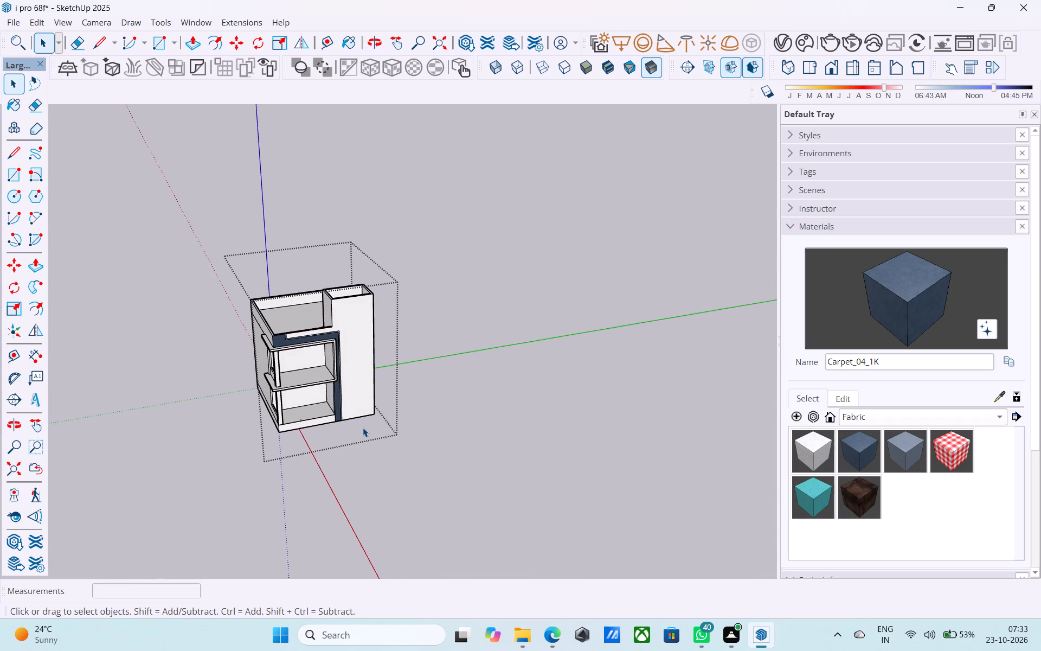
middle_click_drag(363, 427, 335, 414)
middle_click_drag(347, 449, 326, 439)
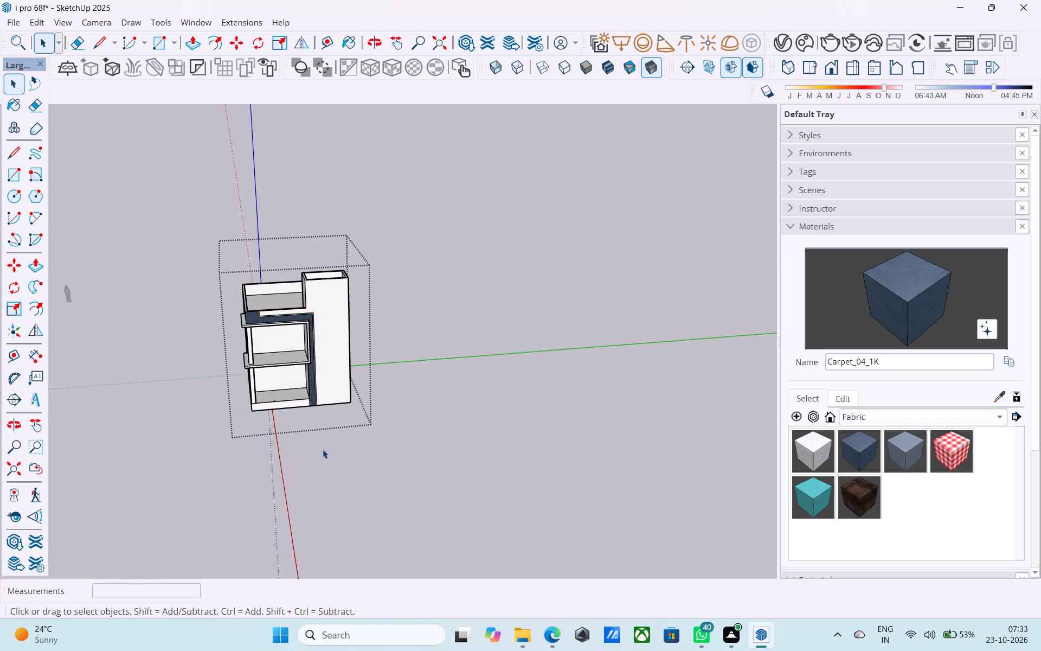
scroll(348, 491, "down", 3)
middle_click_drag(344, 466, 338, 362)
scroll(324, 323, "up", 8)
scroll(500, 395, "down", 3)
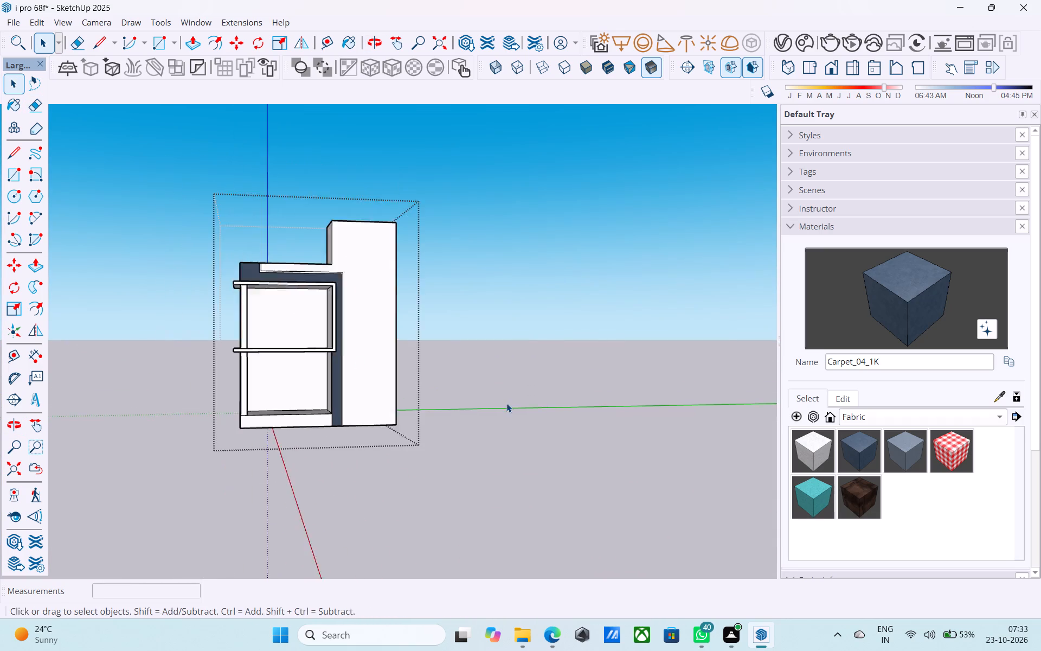
Draw a 10' horizontal line from the upper porch frame's bottom corner across the tower front to its outer edge.
scroll(370, 346, "up", 4)
middle_click_drag(328, 353, 361, 368, "shift")
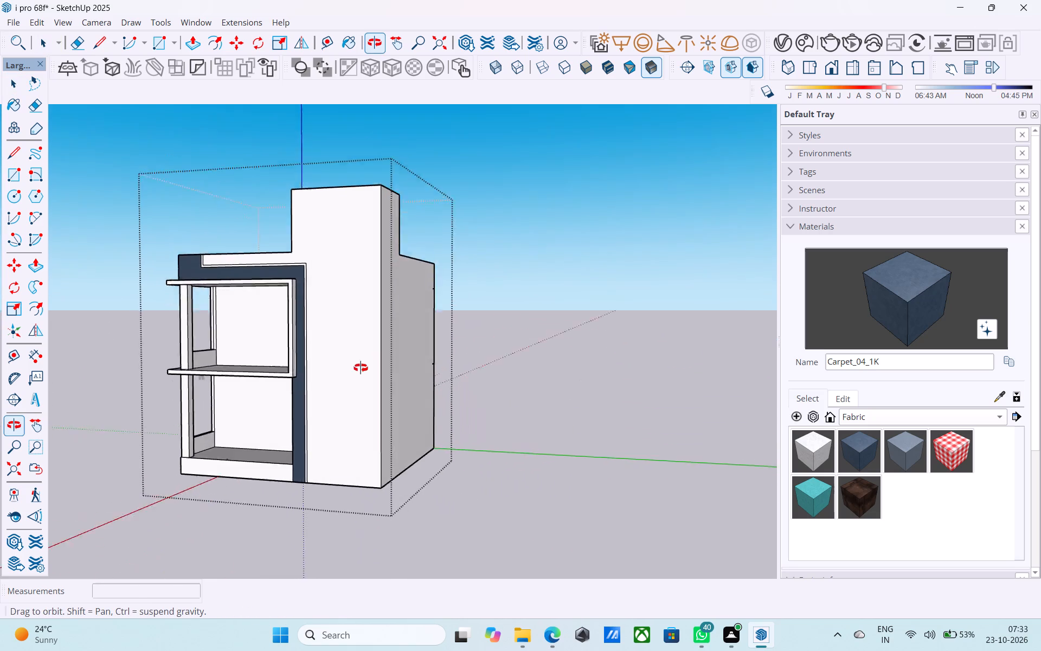
middle_click_drag(361, 368, 365, 376, "shift")
scroll(316, 403, "up", 5)
middle_click_drag(307, 409, 298, 407, "shift")
scroll(298, 407, "up", 4)
key("l")
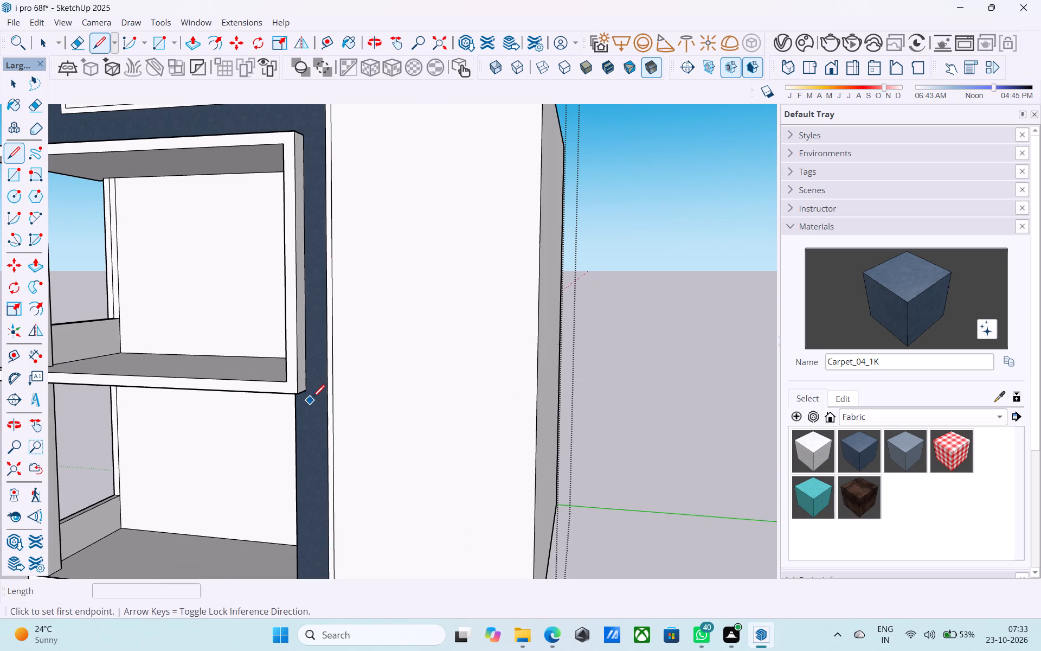
left_click(305, 391)
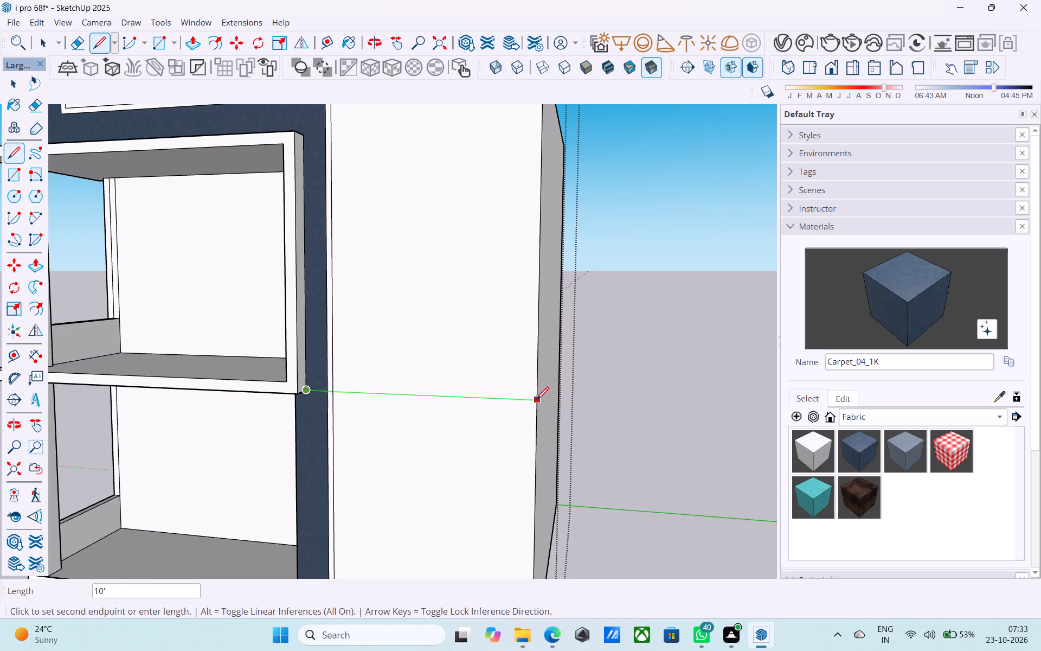
left_click(536, 401)
Erase the parts of the new horizontal line that cross the painted band and the narrow white strip beside it.
key("e")
scroll(326, 401, "up", 9)
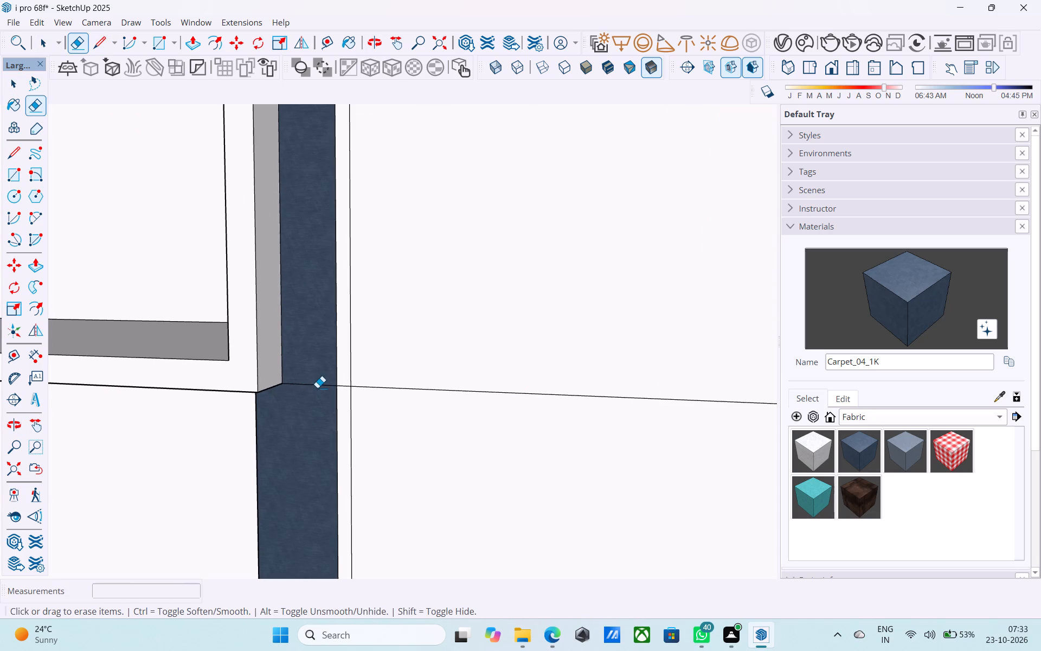
left_click_drag(317, 388, 314, 379)
scroll(338, 388, "up", 3)
left_click(341, 386)
key("space")
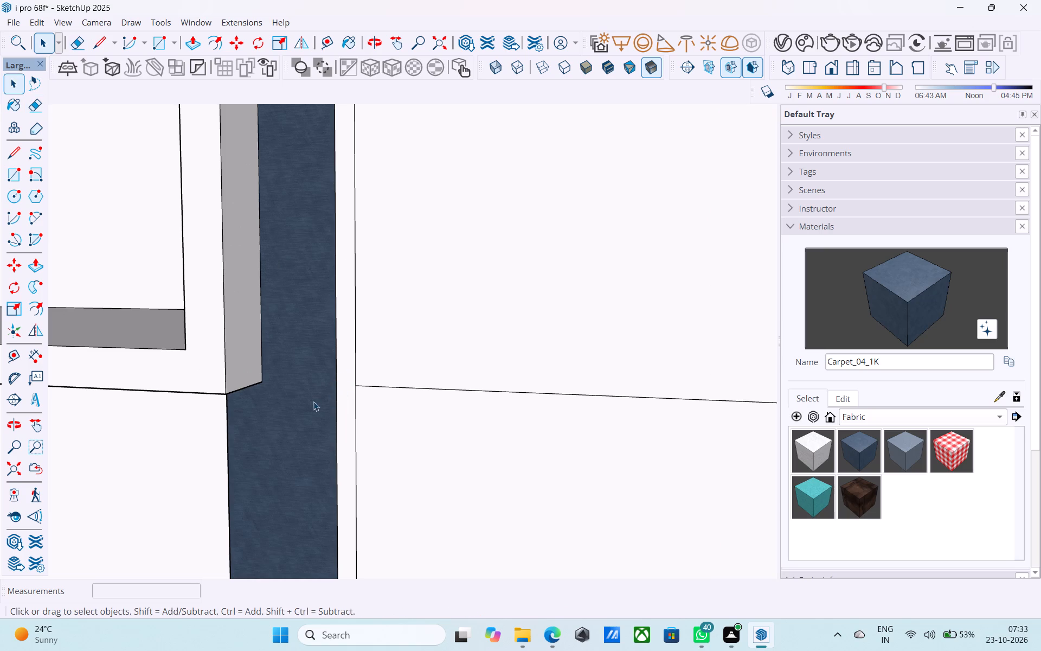
Copy the tower's outer vertical edge above the horizontal line 7' inward across the tower front.
scroll(305, 411, "down", 19)
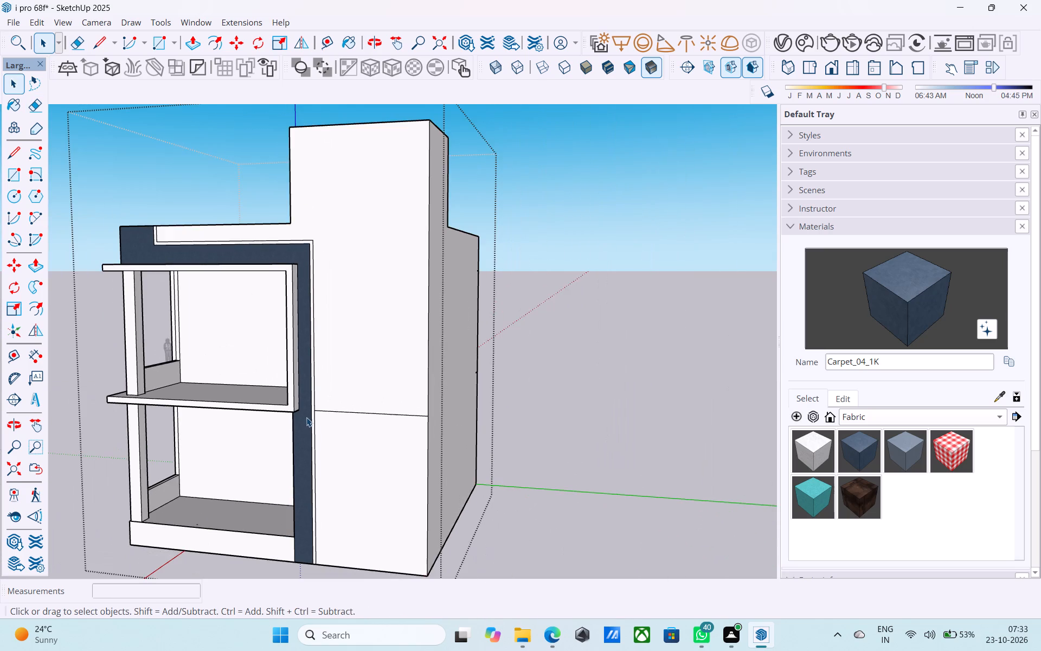
middle_click_drag(306, 417, 322, 415)
scroll(278, 430, "down", 5)
middle_click_drag(310, 430, 408, 439)
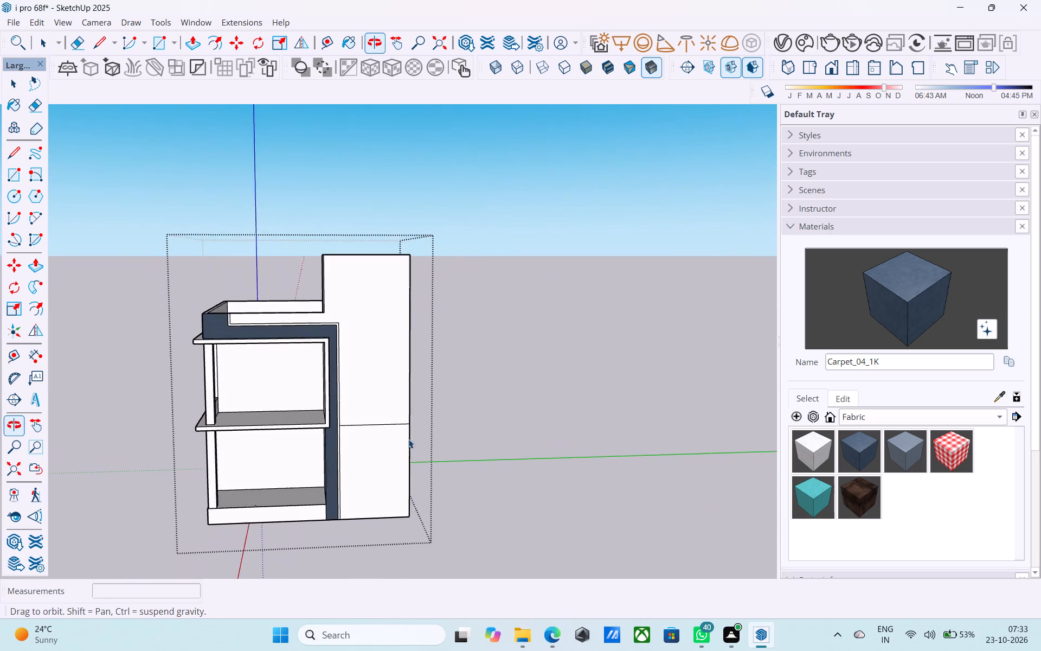
scroll(408, 427, "up", 5)
left_click(410, 411)
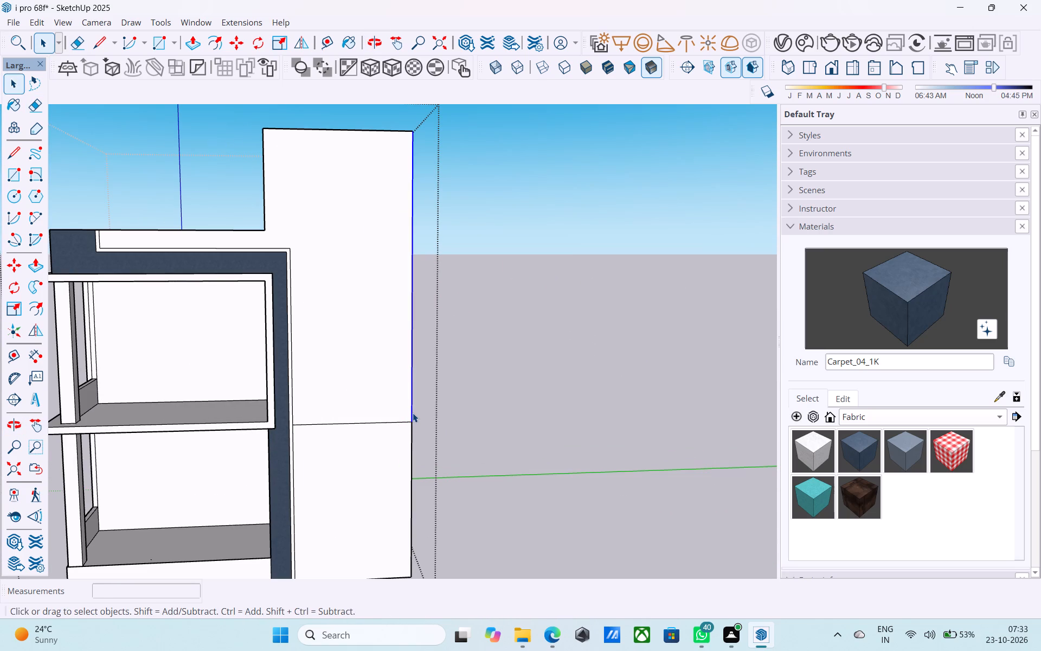
key("m")
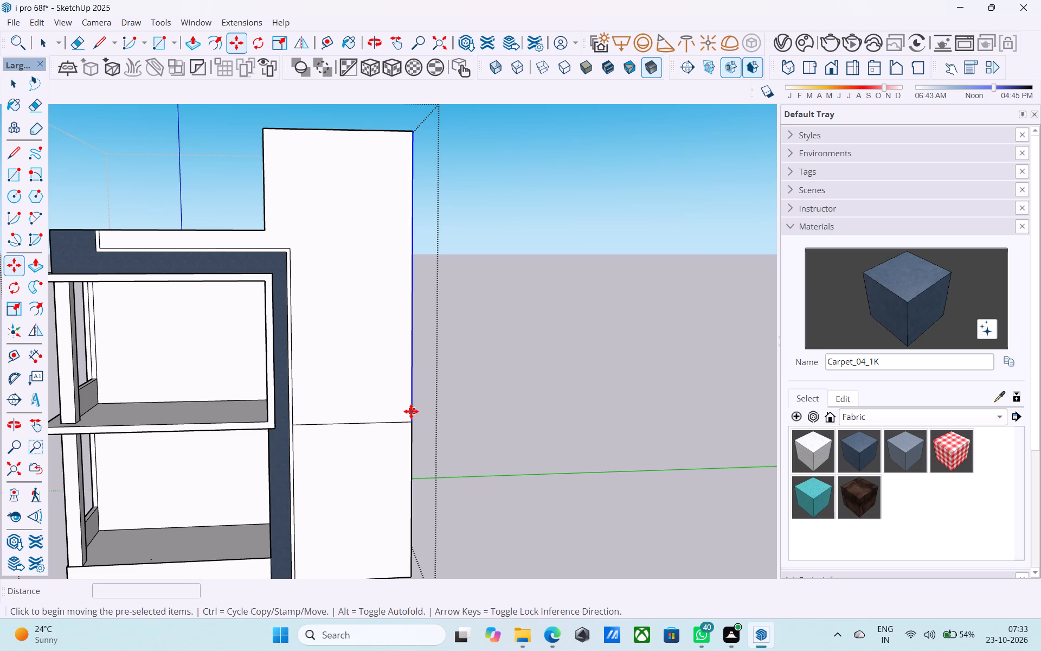
left_click(412, 420)
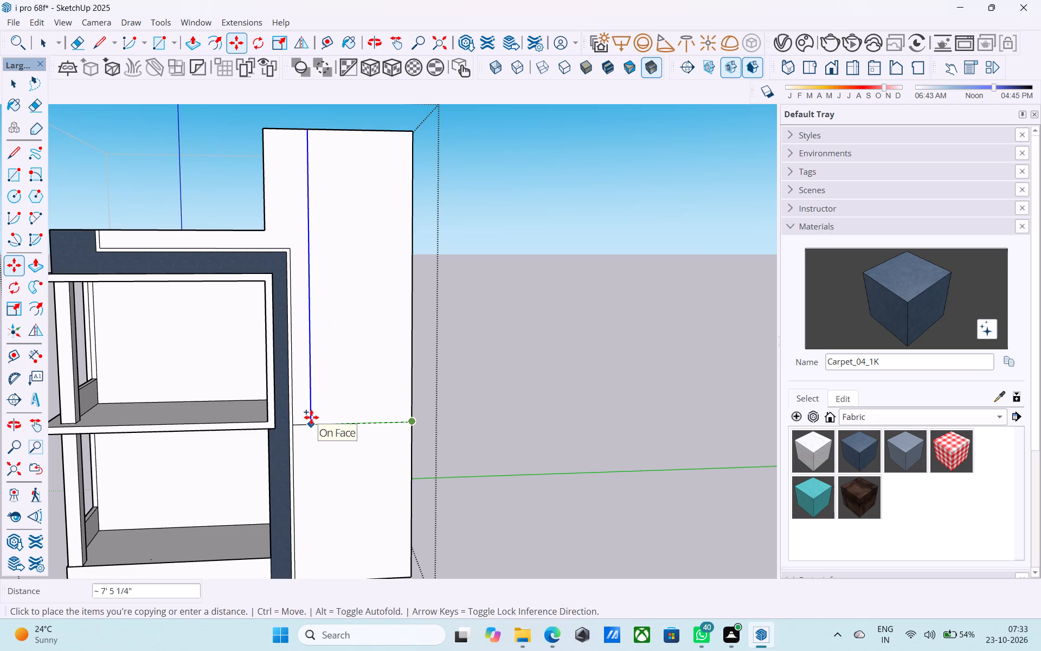
type("7'")
key("Return")
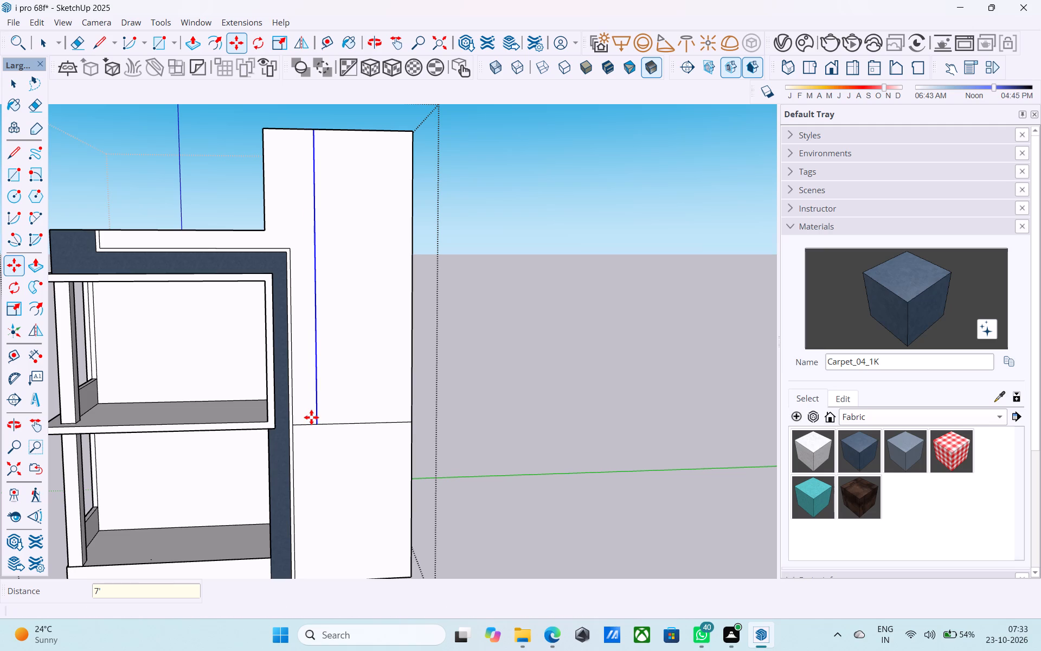
Move the copied vertical line on the tower front another 6" toward the painted band.
scroll(310, 417, "down", 6)
scroll(317, 490, "down", 4)
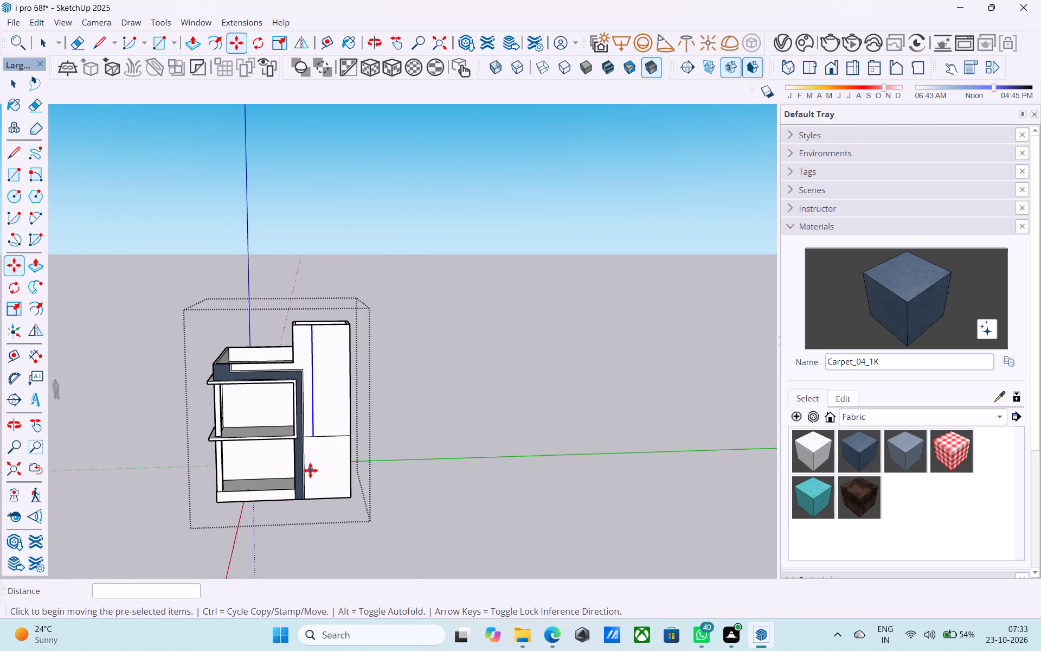
scroll(311, 452, "up", 10)
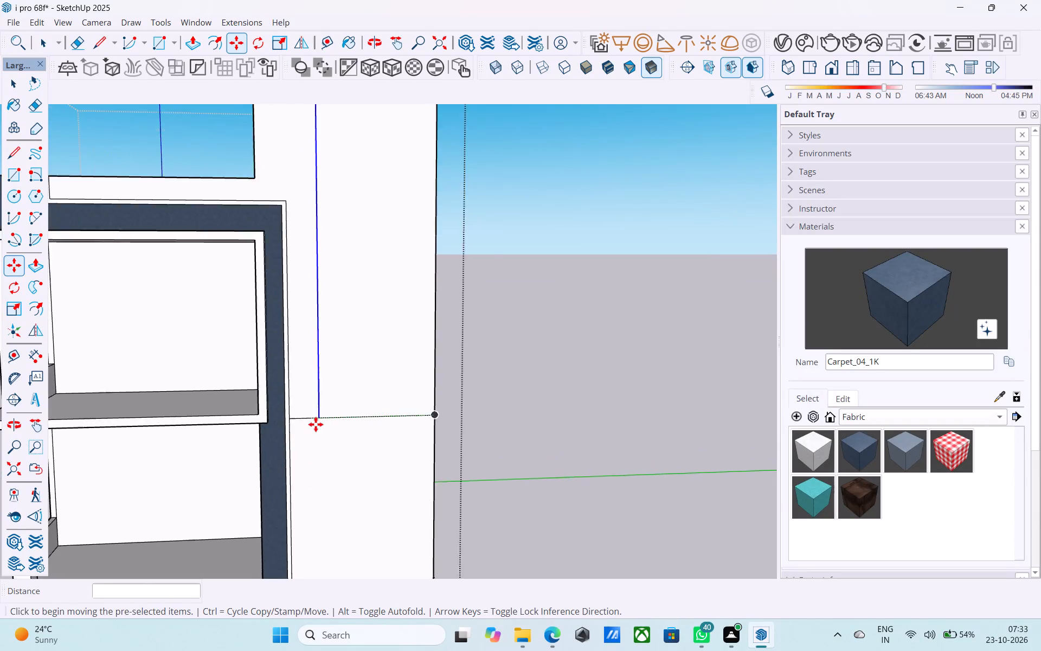
scroll(316, 424, "up", 8)
left_click(317, 414)
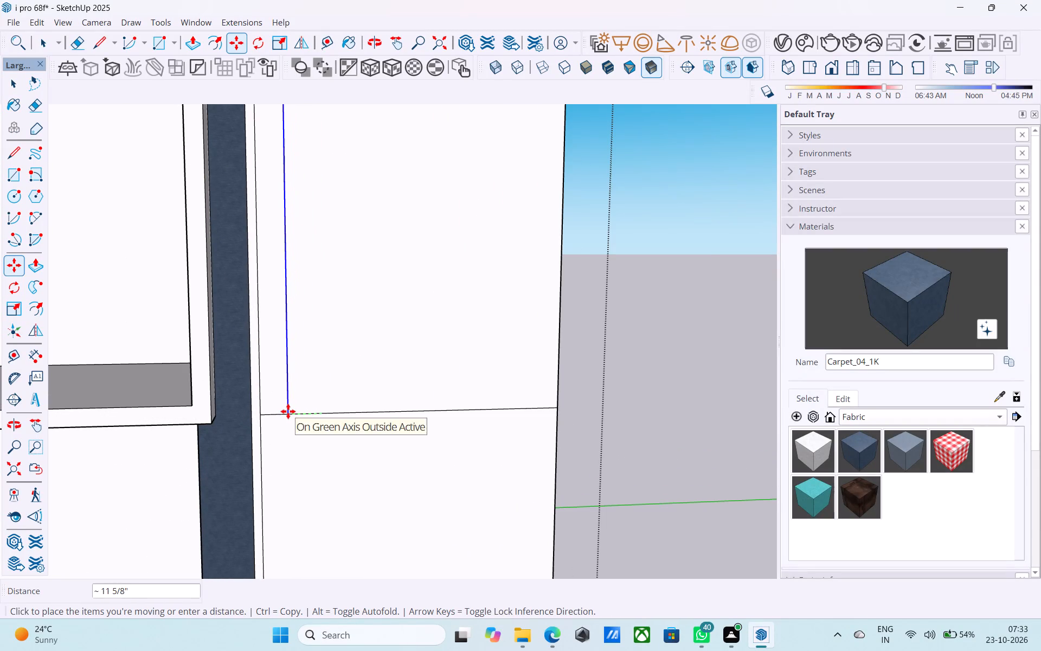
type("6\"")
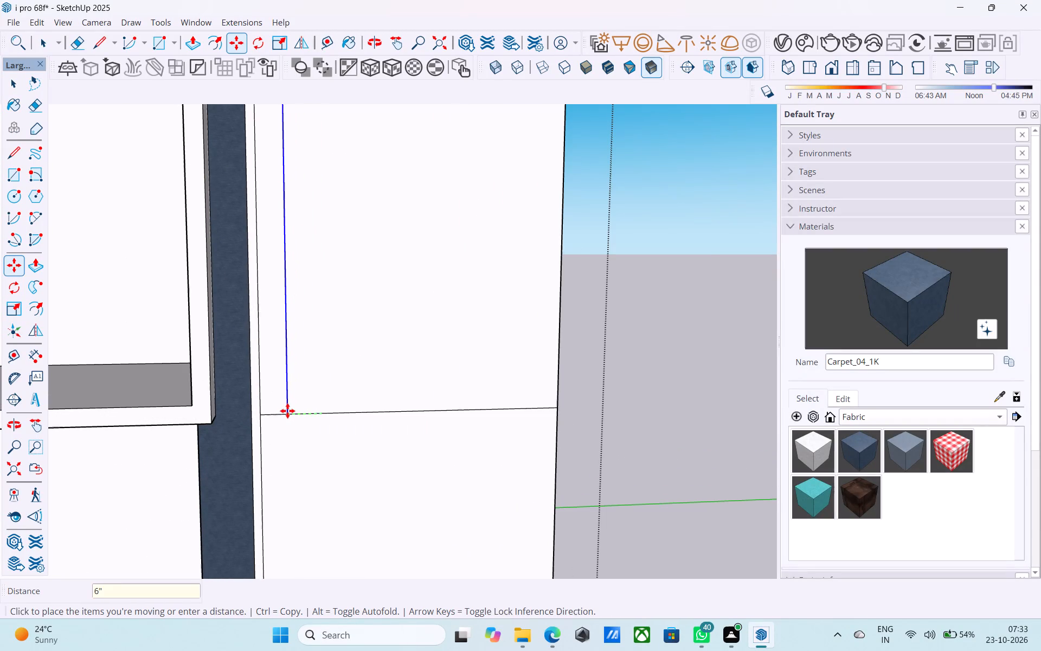
key("Return")
key("space")
scroll(287, 410, "down", 13)
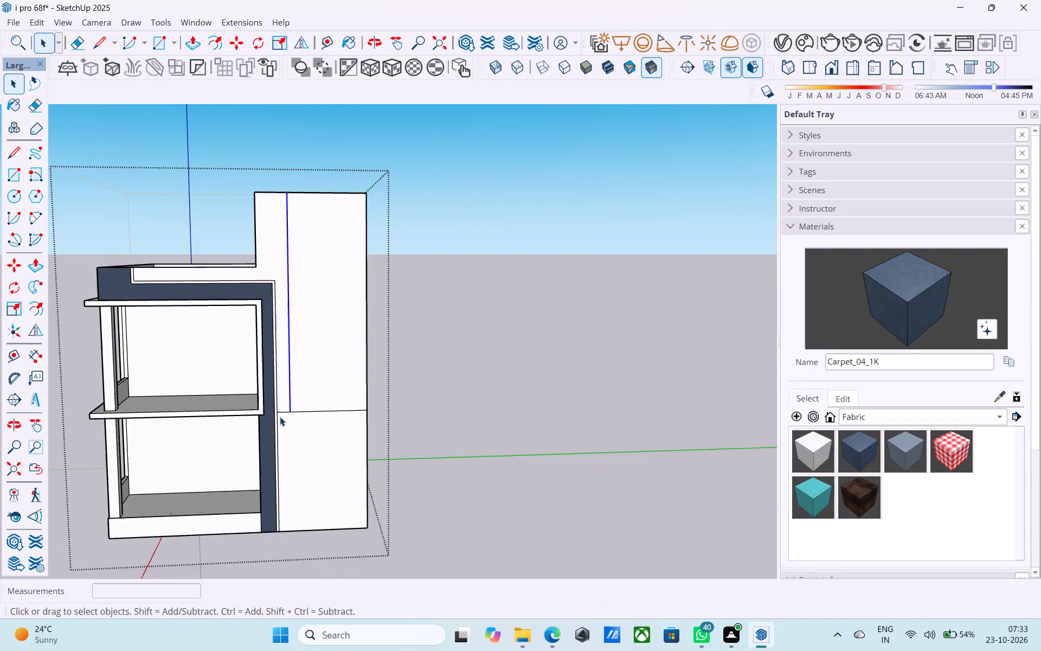
scroll(280, 417, "down", 5)
middle_click(316, 478)
scroll(318, 480, "up", 1)
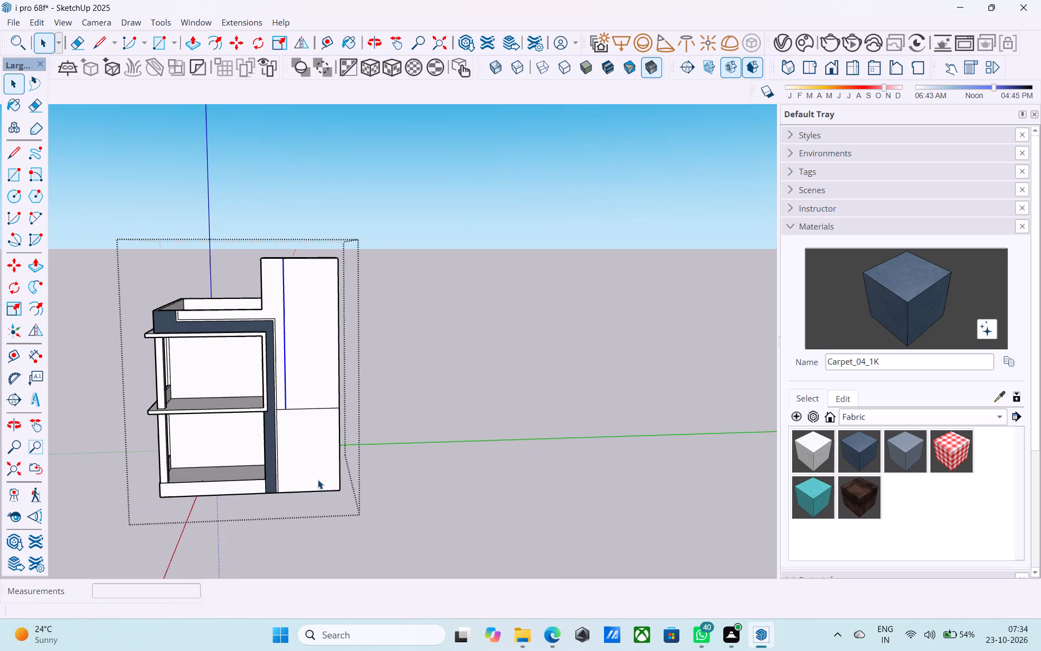
Copy the tower's outer vertical edge below the horizontal line 3' inward across the lower tower front.
middle_click_drag(318, 480, 306, 480)
scroll(321, 508, "up", 4)
left_click(344, 465)
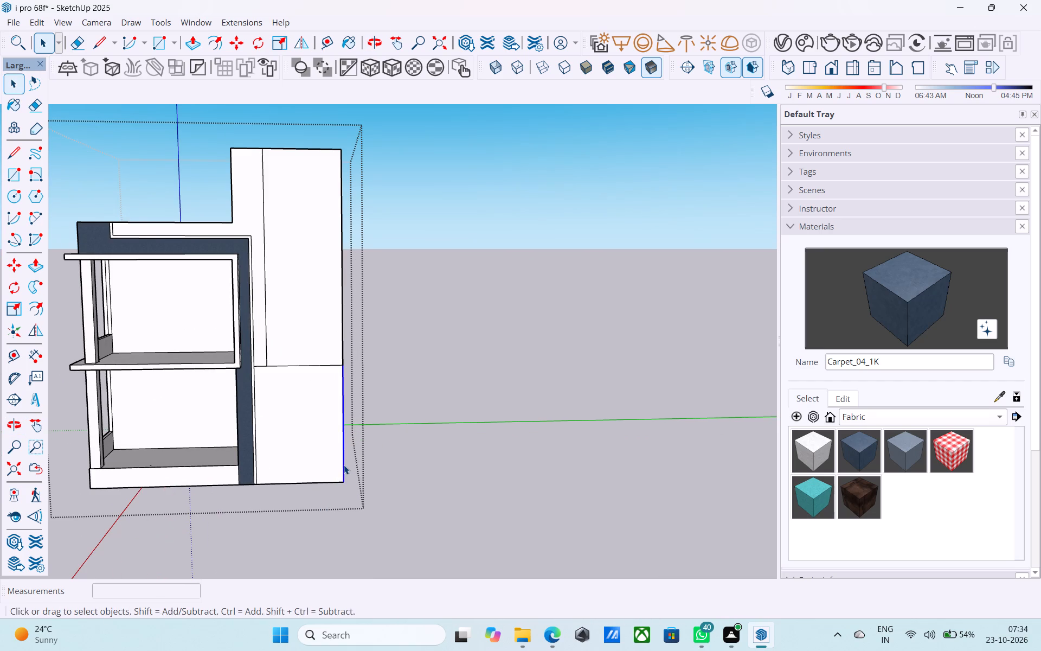
key("m")
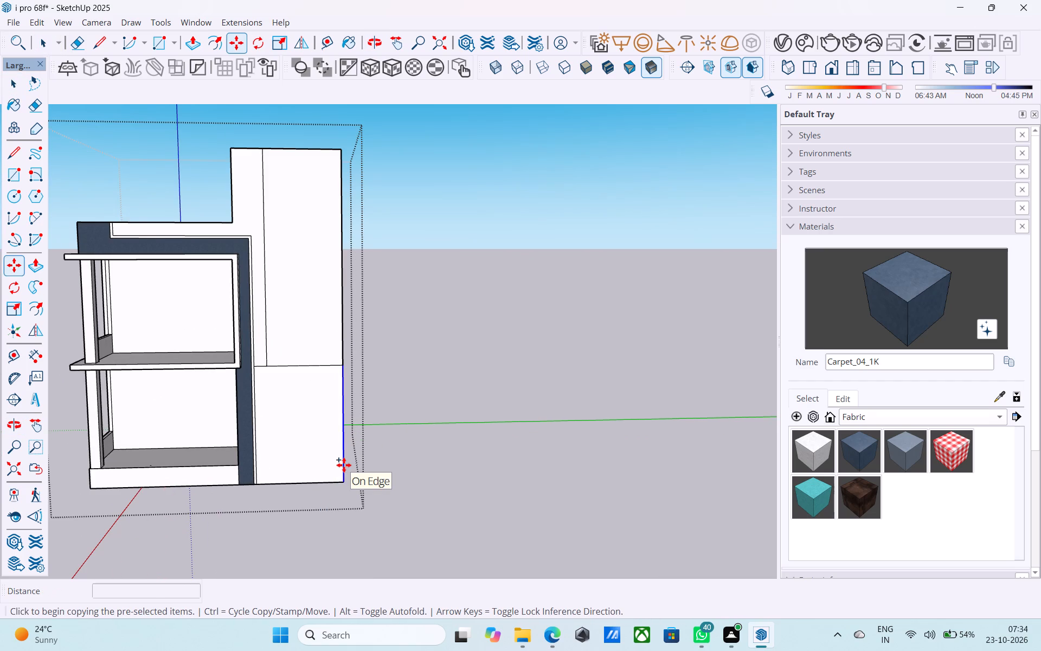
left_click(341, 366)
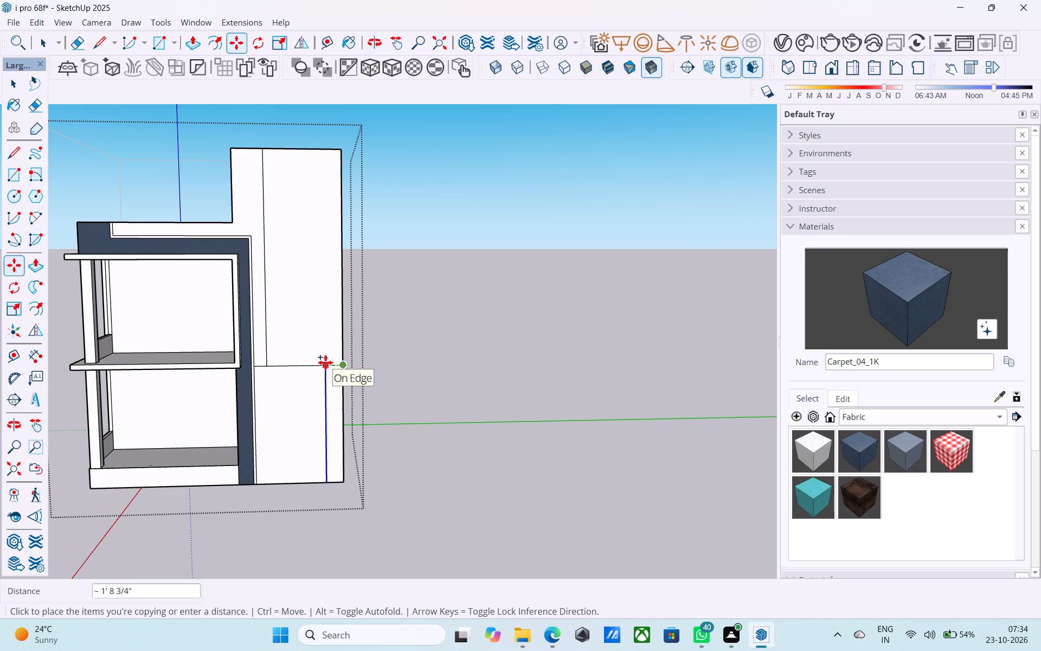
type("2'")
key("Return")
type("3'")
key("Return")
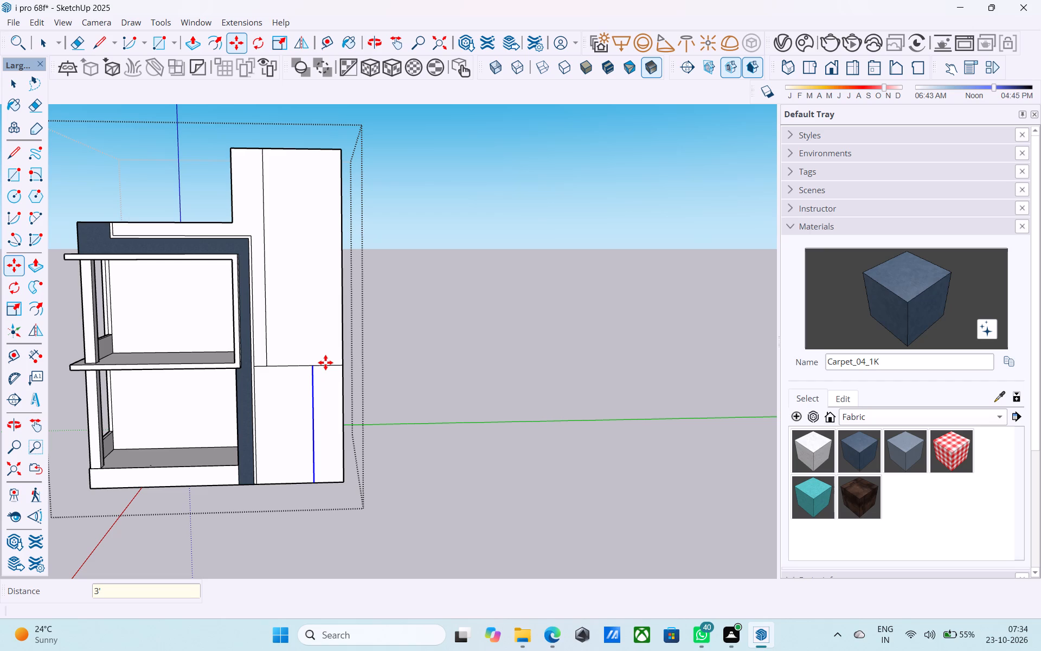
Draw a vertical line from the top end of the copied lower line straight up to the tower's top edge.
key("l")
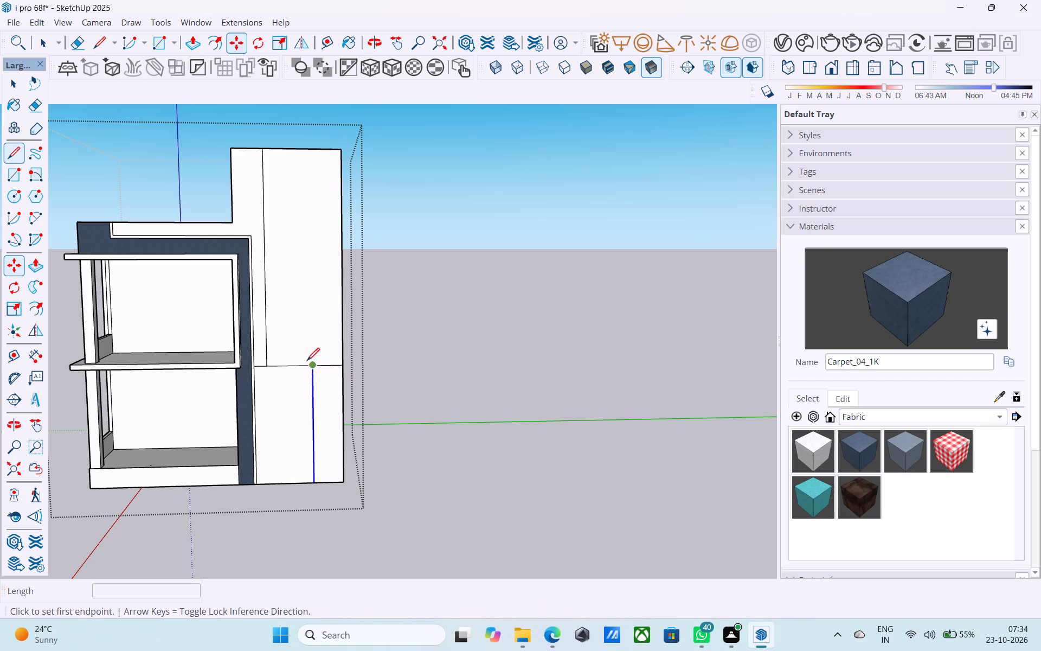
scroll(305, 363, "up", 2)
left_click(309, 365)
scroll(305, 288, "down", 4)
middle_click_drag(302, 289, 300, 455, "shift")
scroll(288, 341, "up", 3)
left_click(314, 323)
scroll(310, 291, "down", 6)
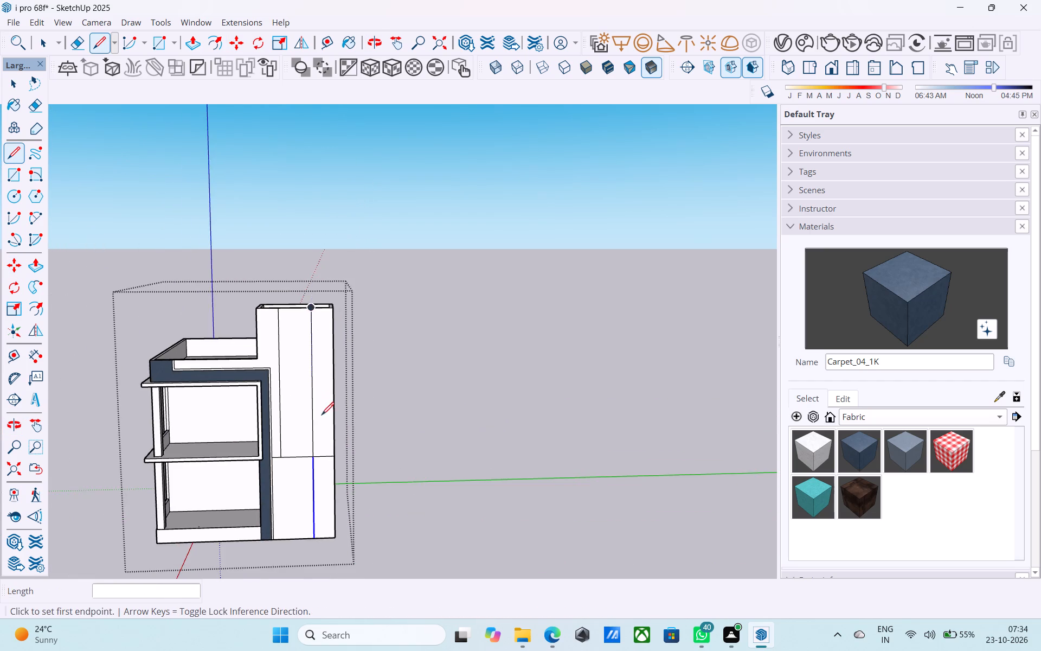
middle_click_drag(322, 426, 325, 441)
middle_click_drag(325, 441, 298, 429, "shift")
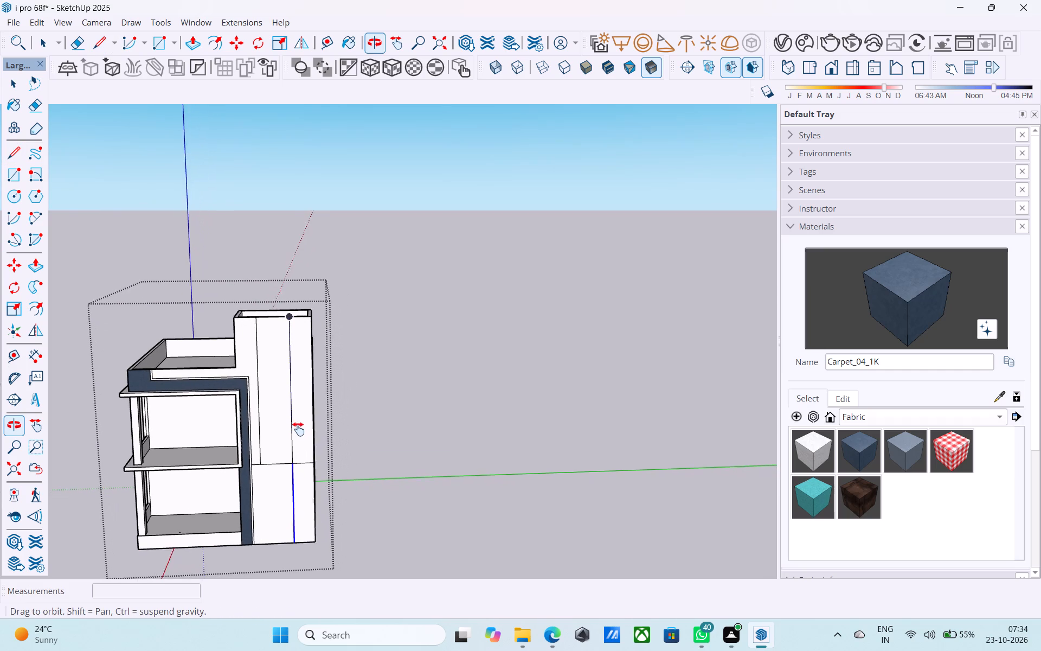
middle_click_drag(298, 429, 299, 429, "shift")
Draw a horizontal line between the two vertical lines on the upper tower front, closing off a tall central panel.
scroll(293, 434, "up", 6)
key("space")
key("l")
scroll(269, 393, "down", 4)
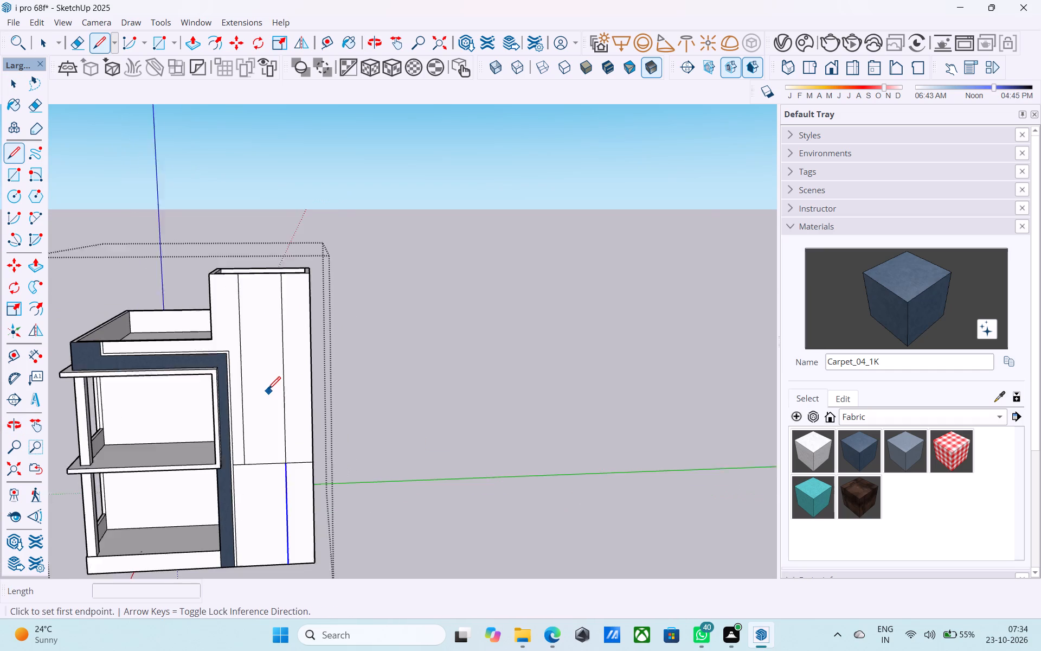
scroll(268, 391, "down", 1)
left_click(241, 328)
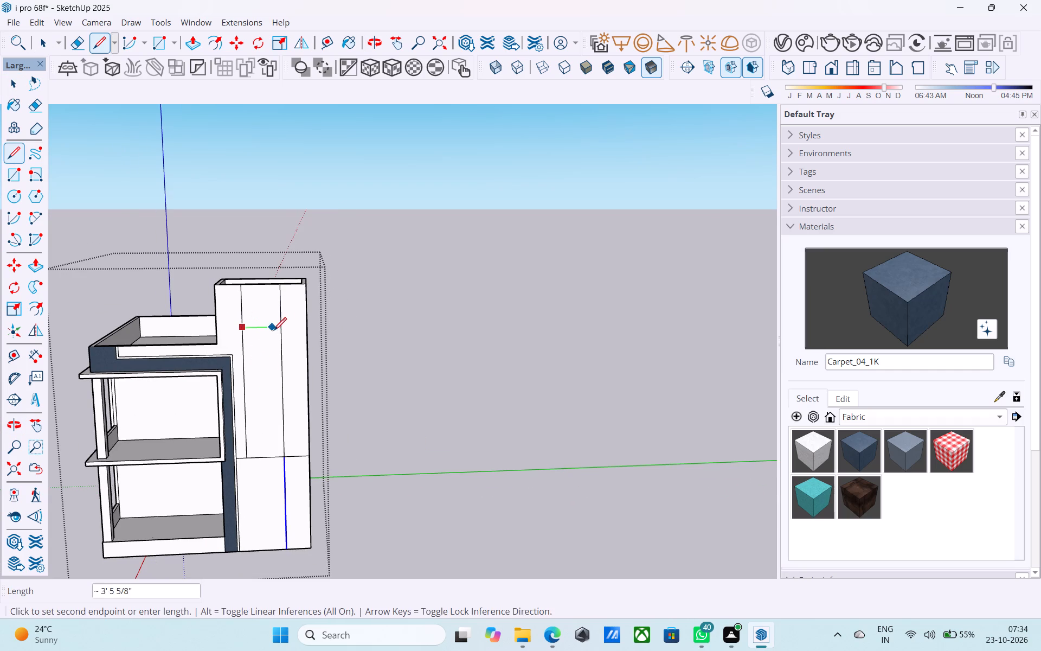
left_click(277, 331)
Offset the outline of the tall central tower panel 1.5' inward to form a narrow vertical slot.
key("space")
left_click(269, 351)
key("f")
left_click(269, 351)
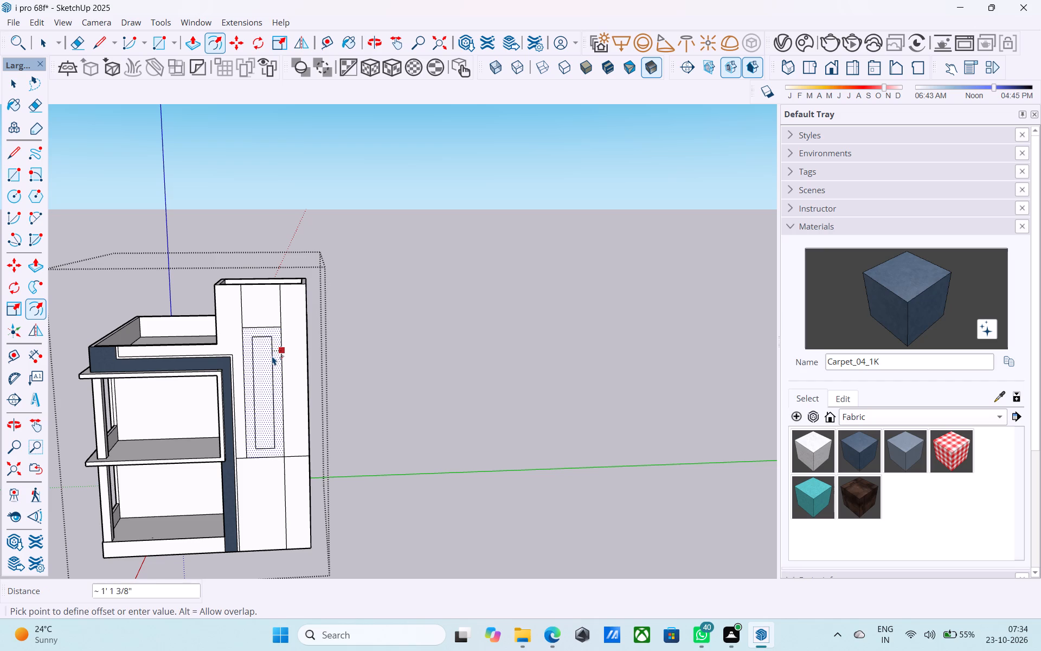
type("1'")
key("Return")
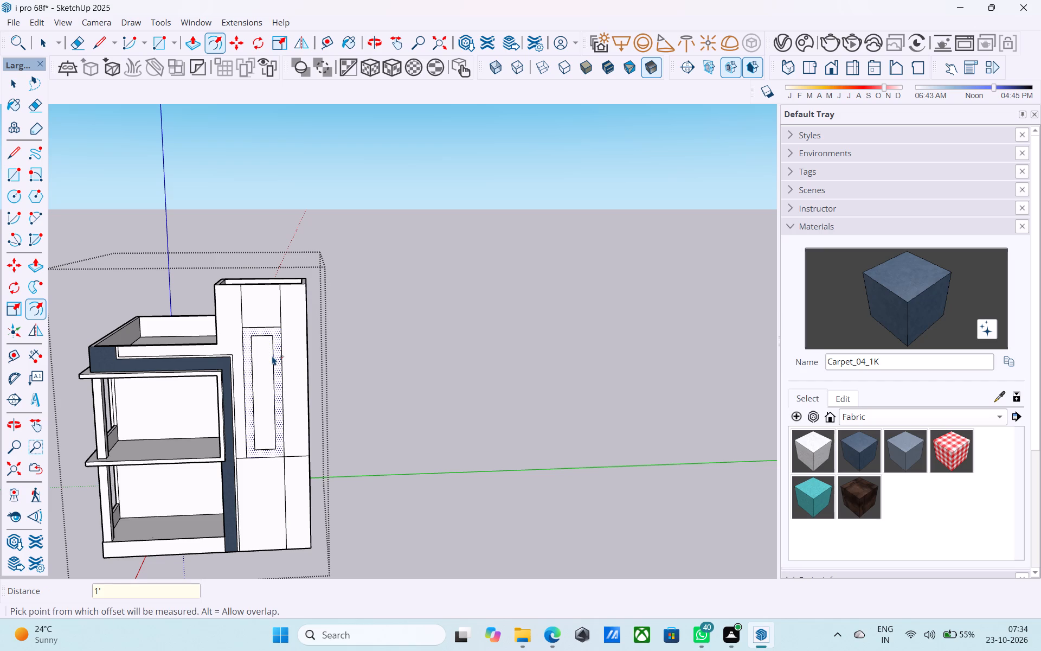
type("1.5'")
key("Return")
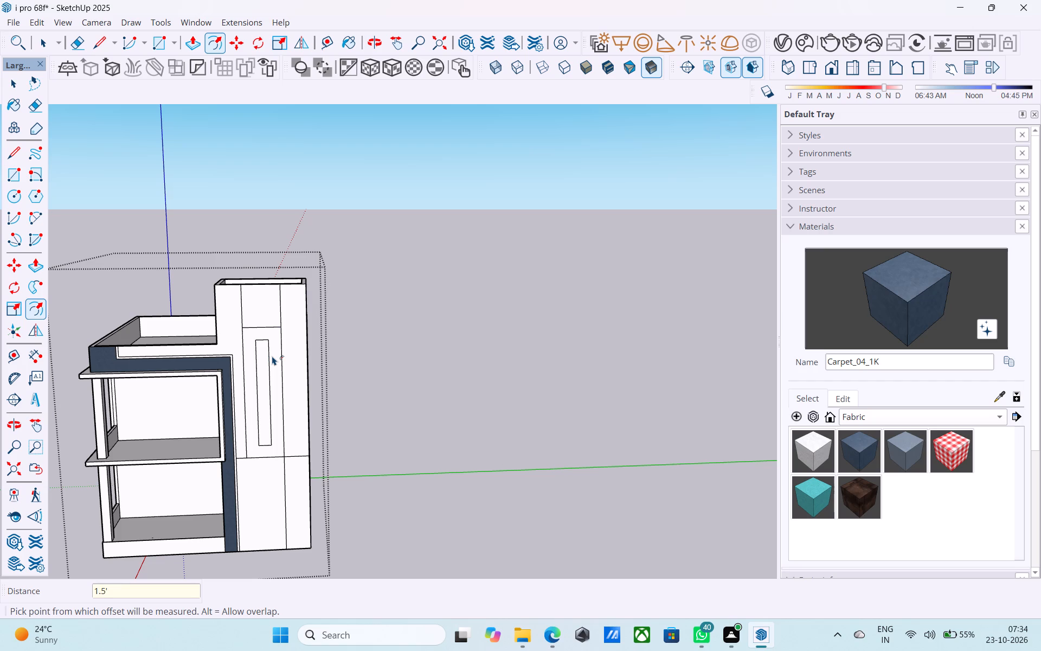
Erase the short horizontal line above the narrow slot between the two vertical lines.
key("space")
scroll(272, 356, "up", 1)
key("e")
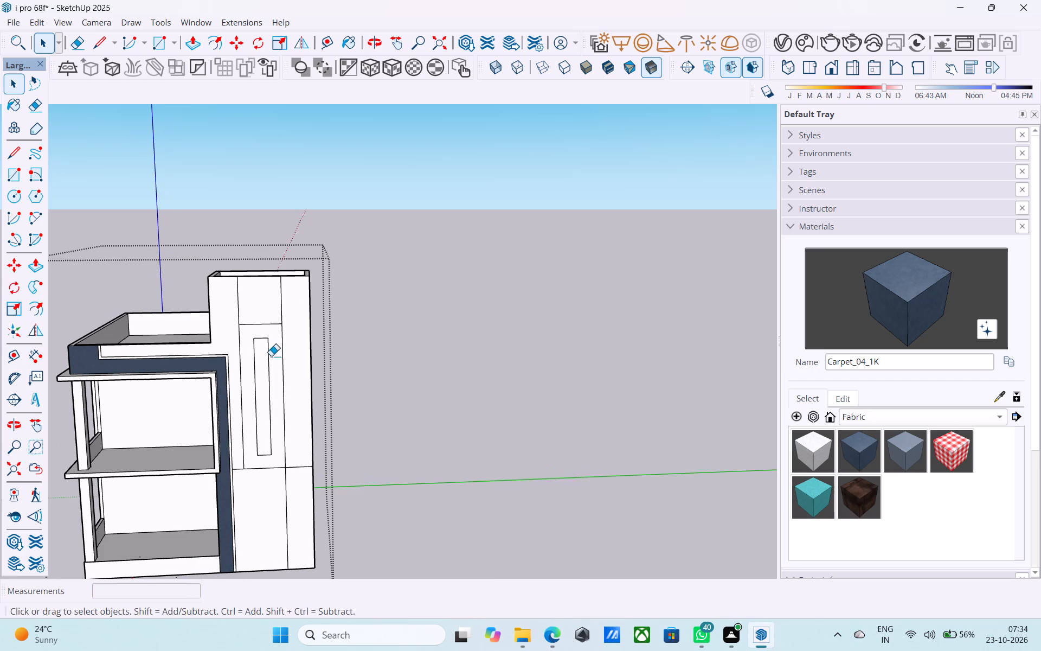
left_click_drag(265, 332, 265, 321)
key("space")
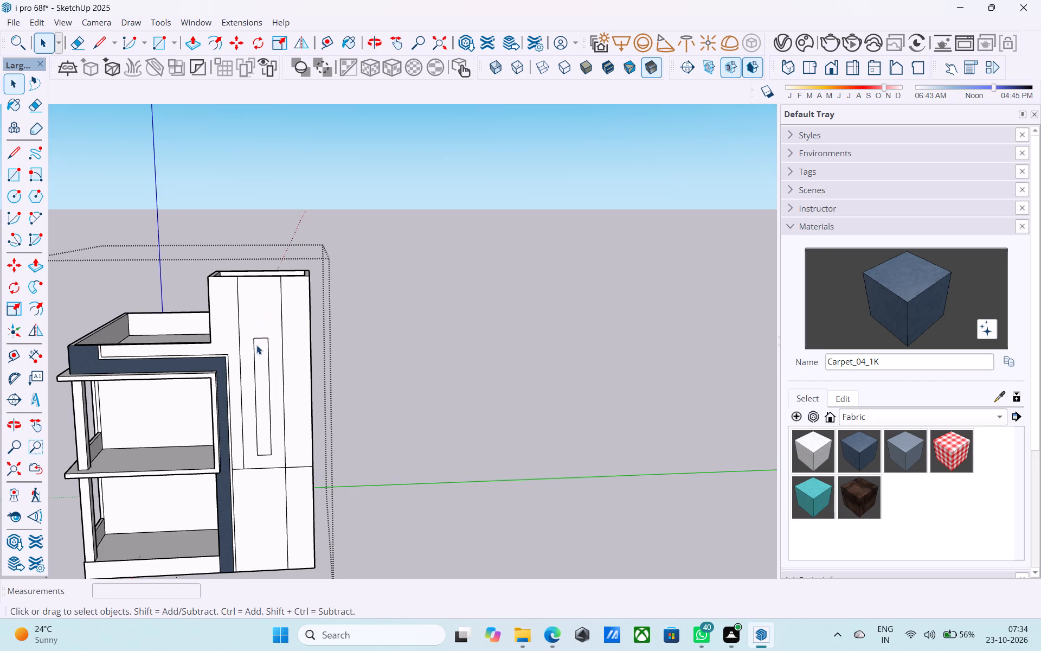
Erase the horizontal line's segment between the white strip beside the painted band and the central tower panel.
scroll(253, 355, "down", 4)
middle_click_drag(247, 376, 312, 309)
middle_click_drag(227, 394, 224, 417)
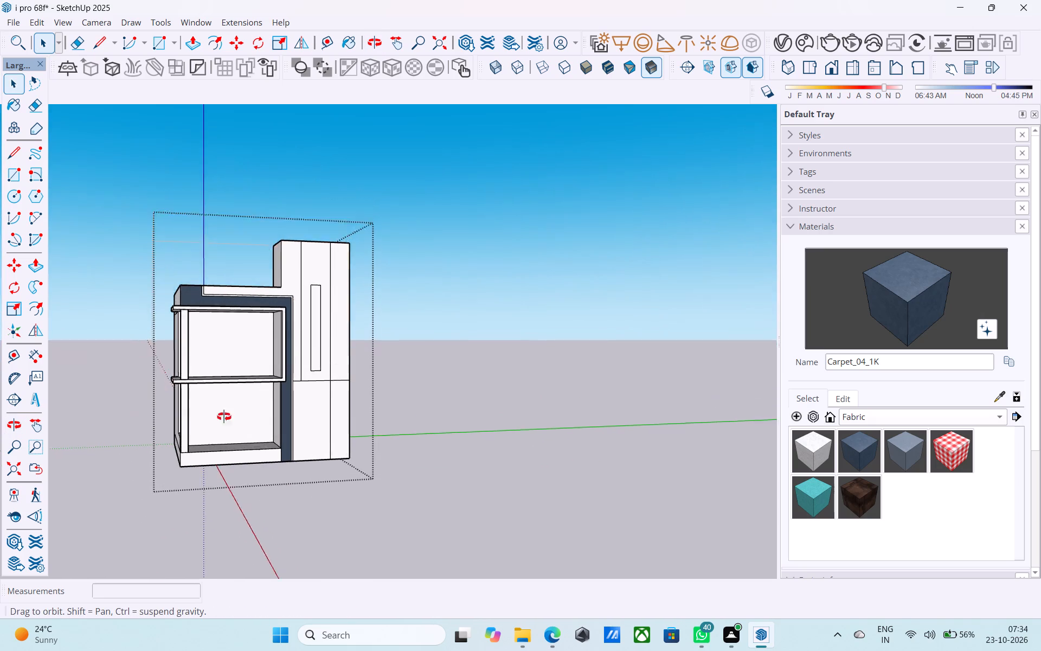
middle_click_drag(224, 417, 221, 501)
middle_click_drag(367, 434, 406, 461)
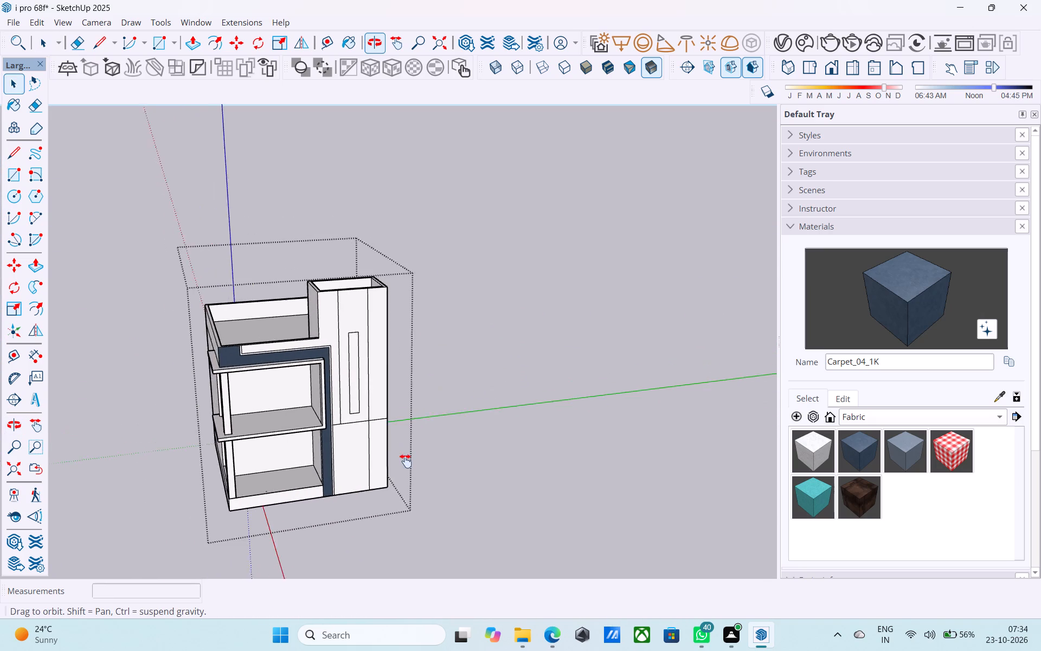
middle_click_drag(406, 461, 374, 437)
scroll(361, 431, "up", 3)
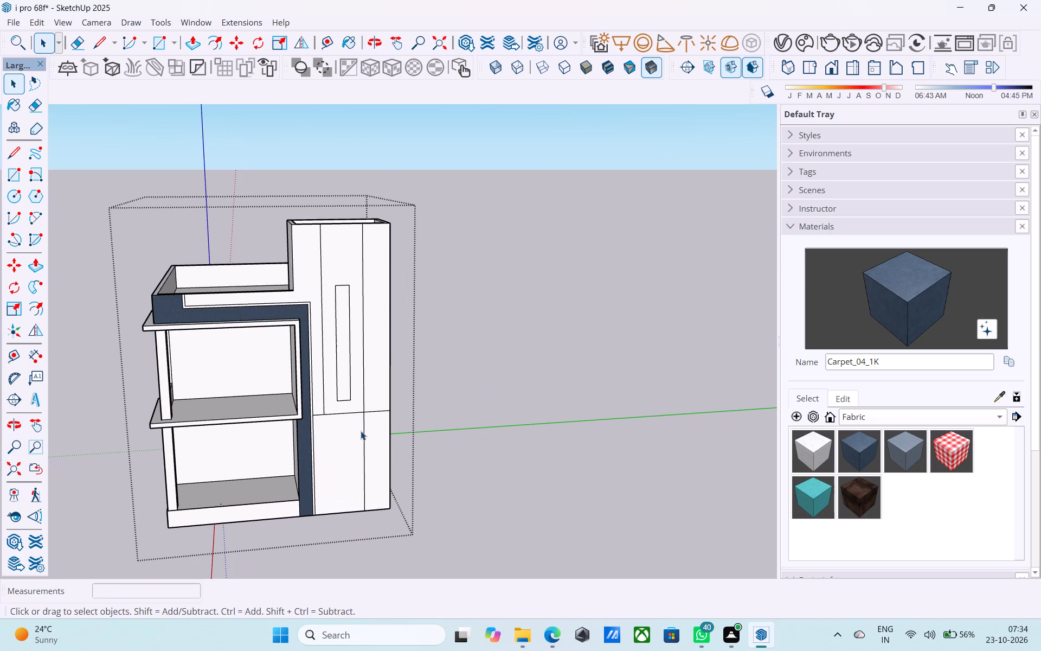
middle_click_drag(361, 431, 344, 420)
scroll(336, 411, "up", 3)
key("e")
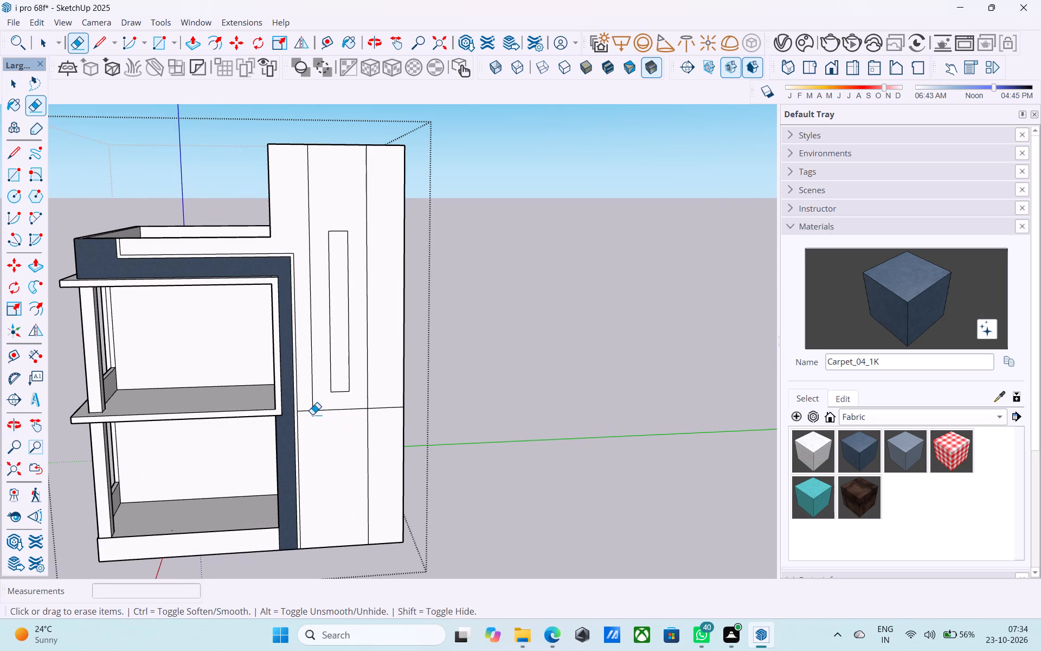
left_click(309, 413)
key("space")
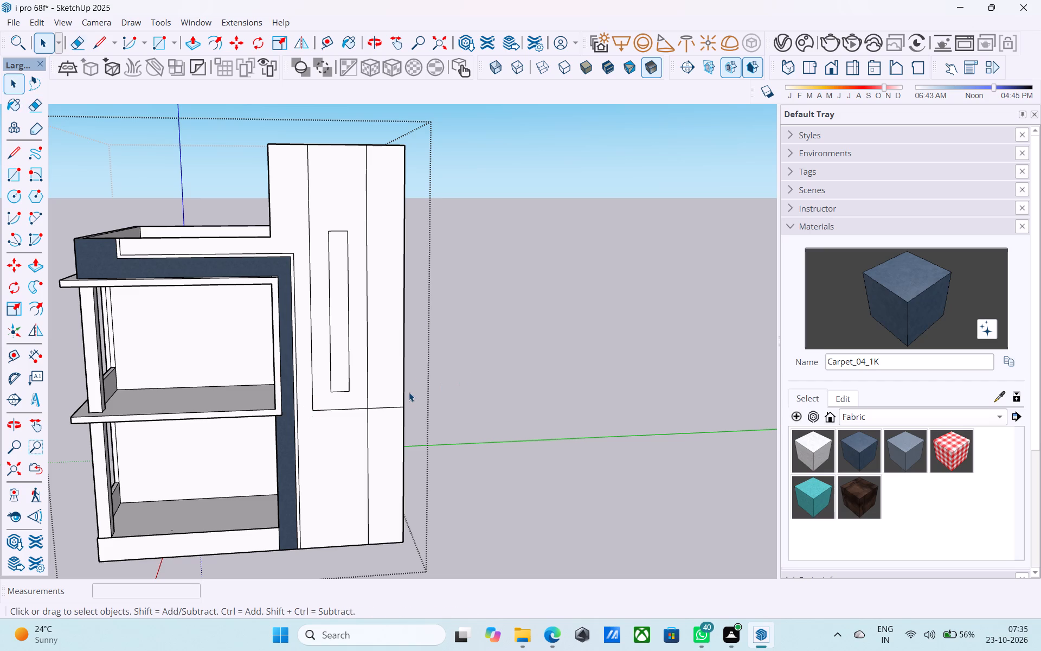
Erase the horizontal line's segment between the central panel and the tower's outer edge, including the leftover stub.
key("e")
left_click_drag(385, 398, 387, 418)
key("space")
key("e")
scroll(401, 403, "up", 4)
left_click_drag(401, 405, 400, 412)
key("space")
Save the model.
middle_click_drag(400, 413, 332, 423)
key("ctrl+s")
scroll(496, 368, "down", 4)
scroll(496, 369, "up", 1)
scroll(496, 369, "down", 1)
key("space")
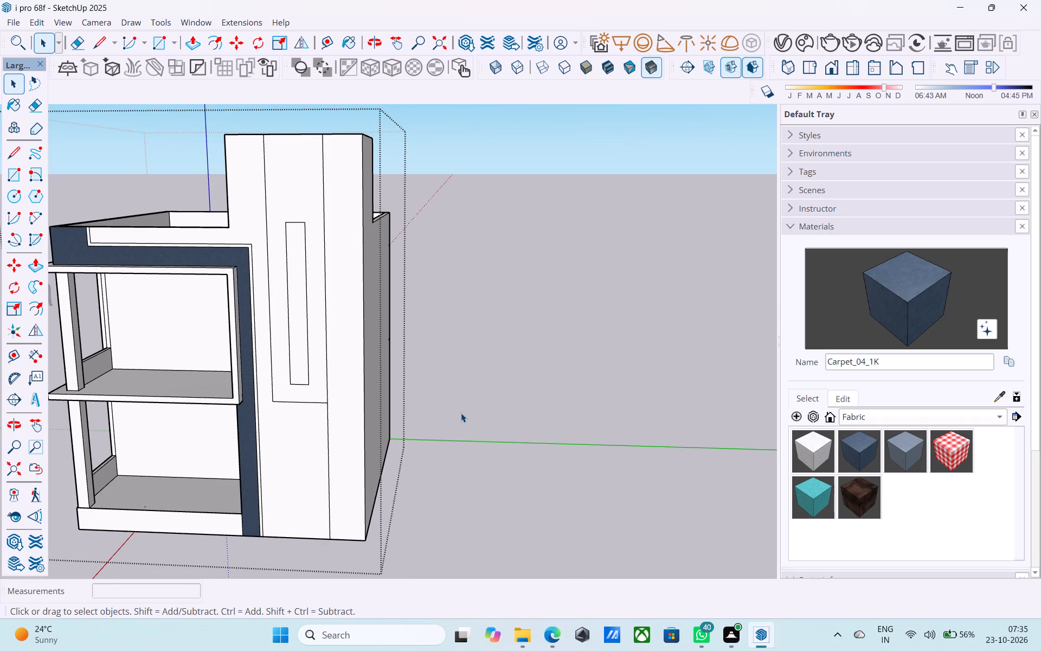
Copy the tower front's full-height outer vertical edge 1' inward across the front face.
scroll(461, 413, "down", 5)
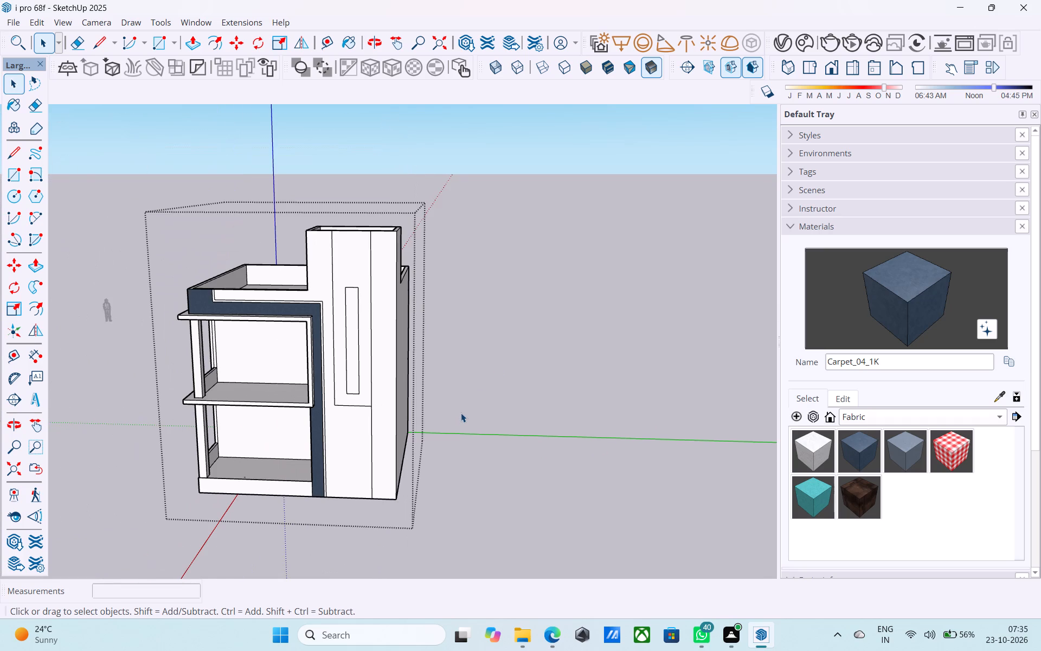
middle_click_drag(419, 430, 428, 430)
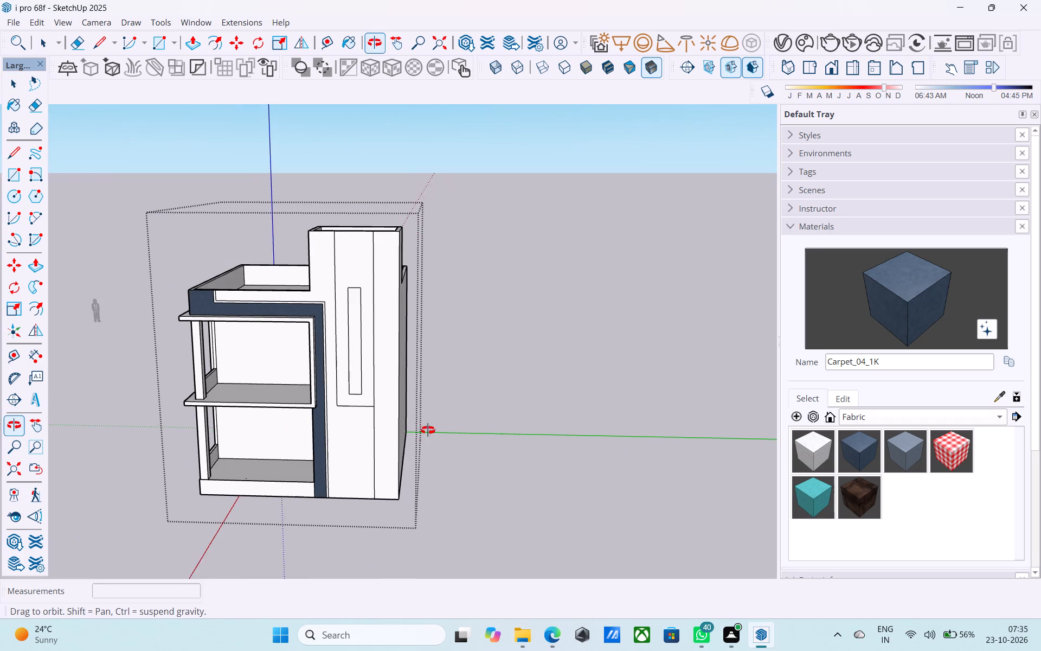
middle_click_drag(428, 430, 428, 431)
scroll(414, 442, "up", 5)
middle_click_drag(410, 440, 377, 439)
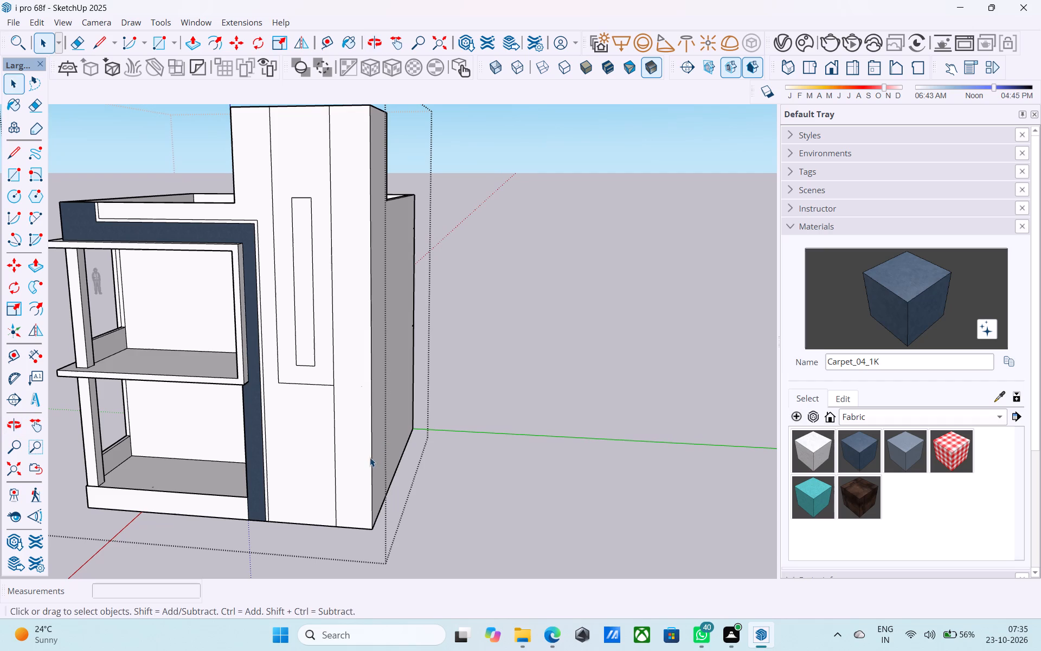
left_click(372, 458)
key("m")
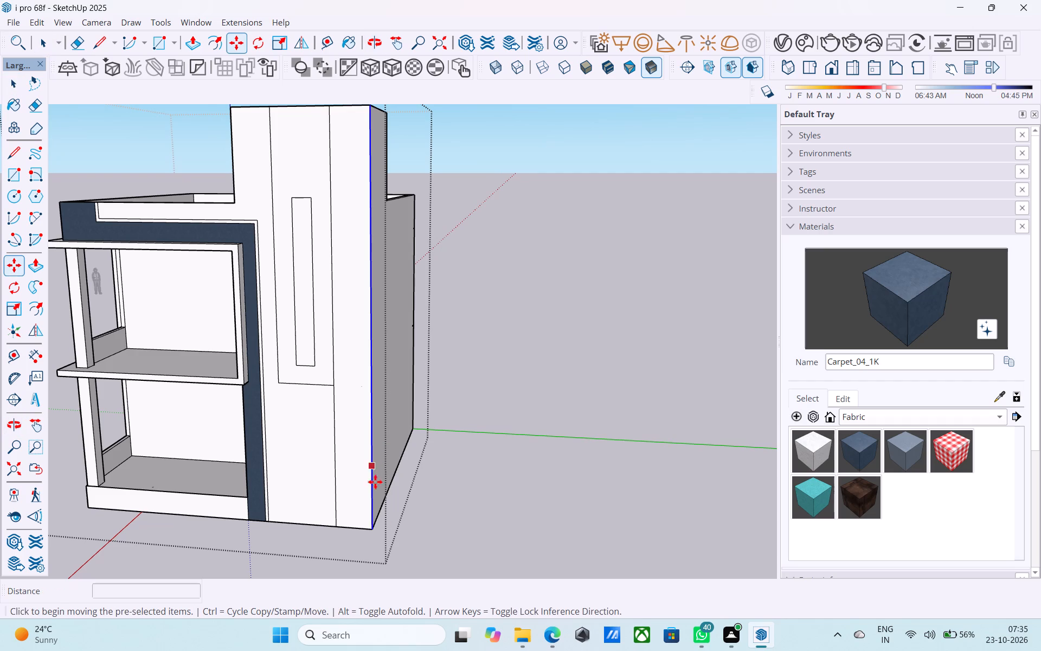
left_click(371, 527)
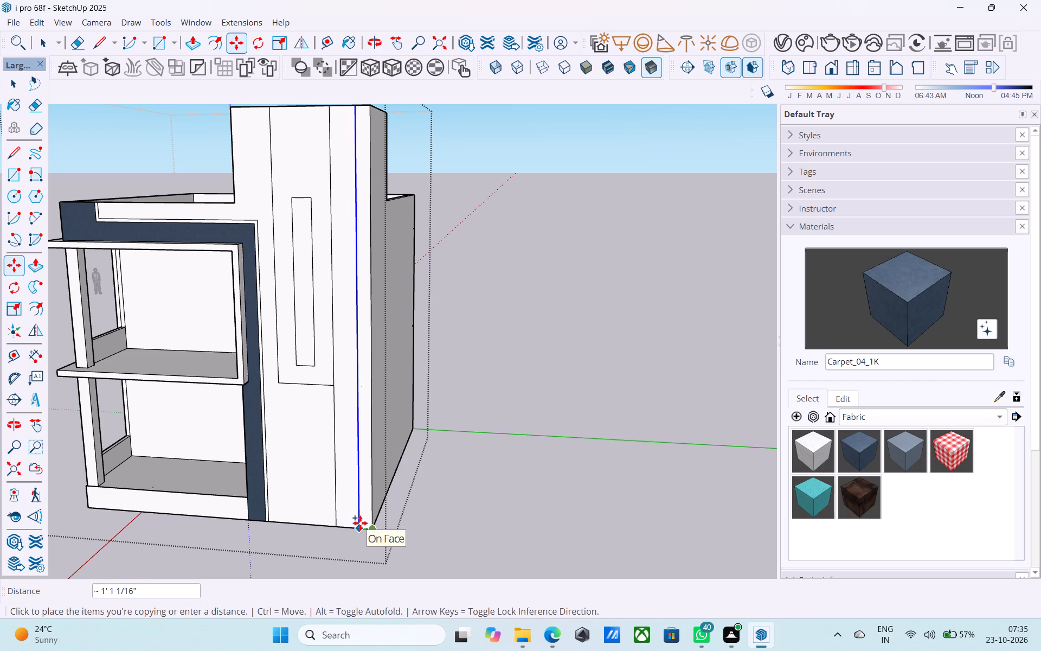
type("1'")
key("Return")
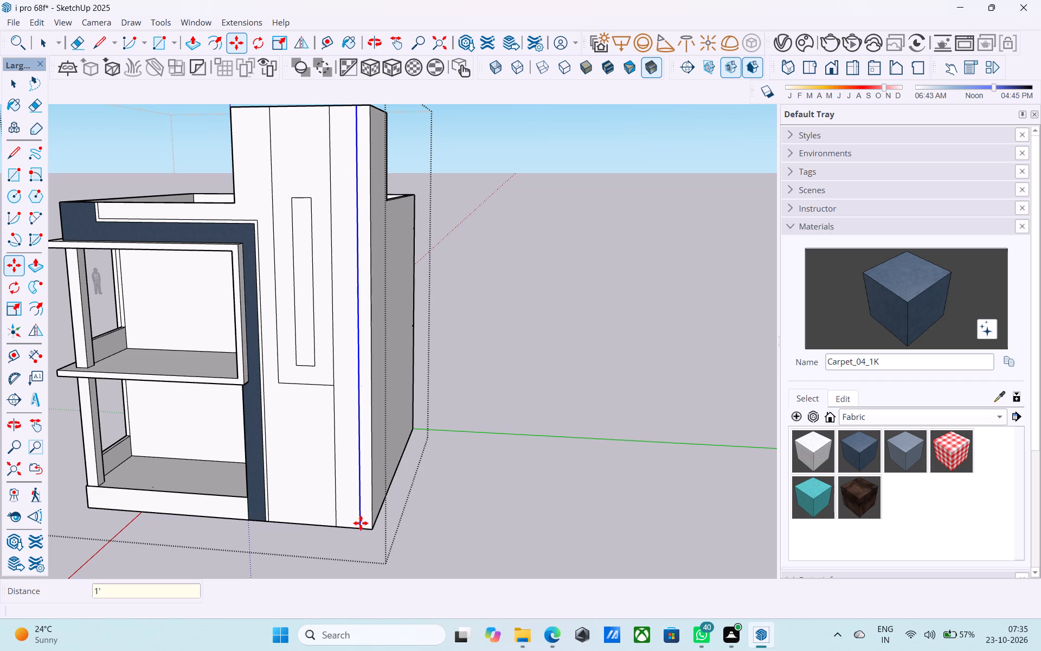
Copy the short top edge segment at the tower front's outer corner 1' down.
middle_click_drag(380, 155, 393, 282, "shift")
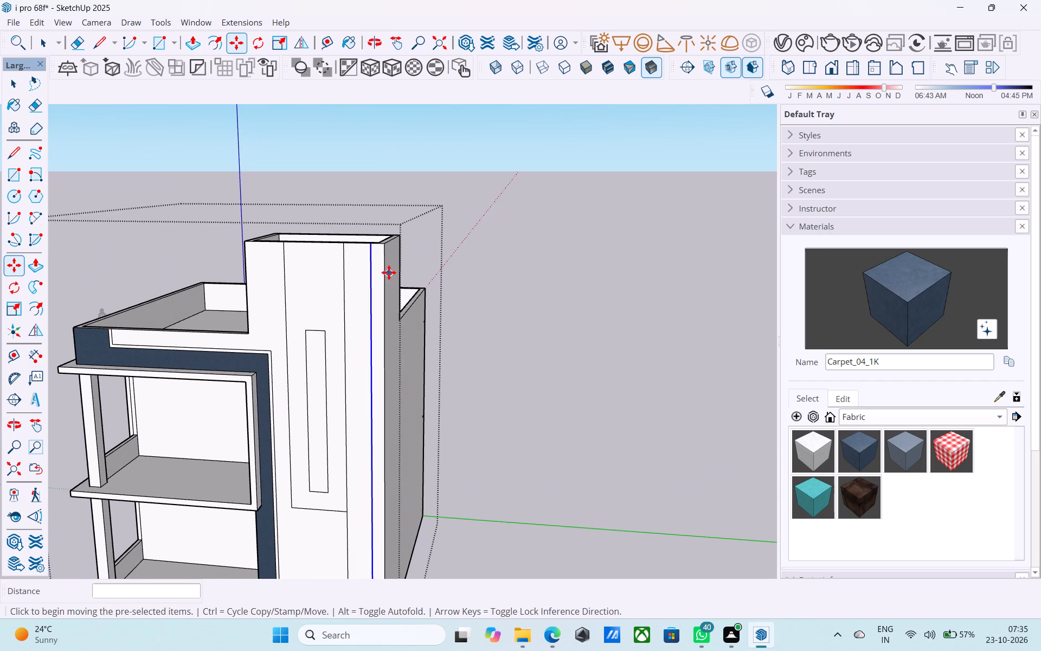
key("space")
scroll(371, 237, "up", 11)
left_click(381, 248)
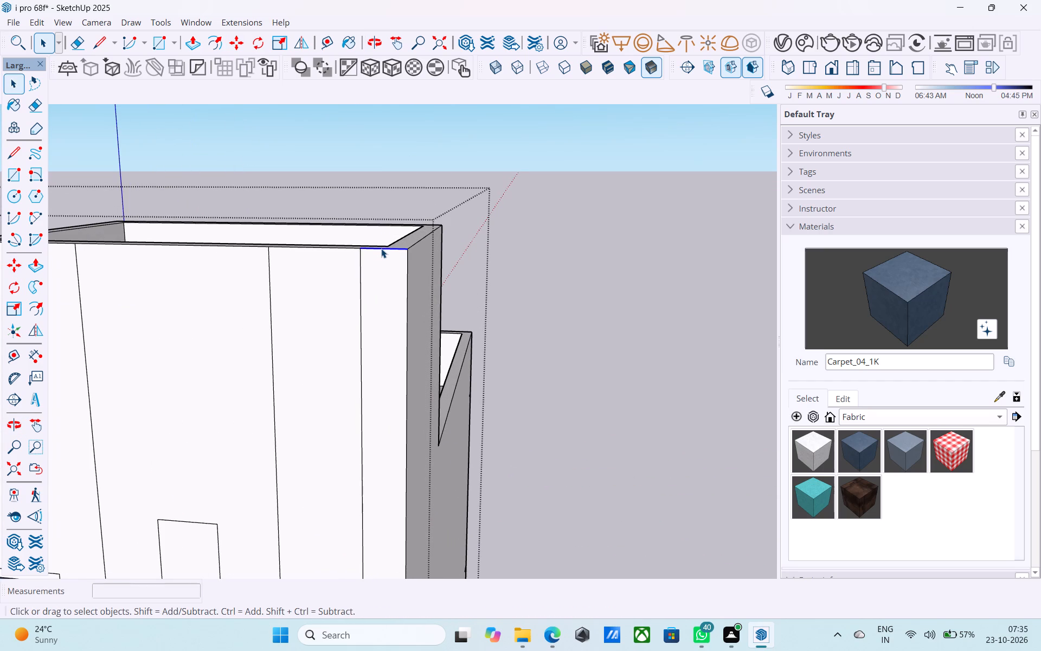
key("m")
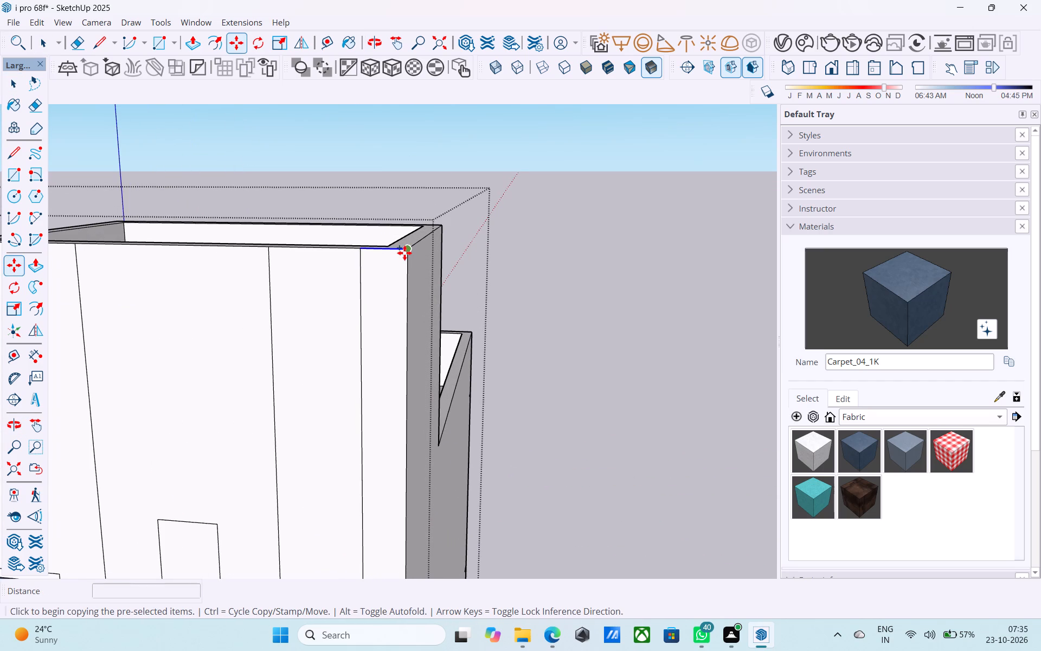
left_click(404, 253)
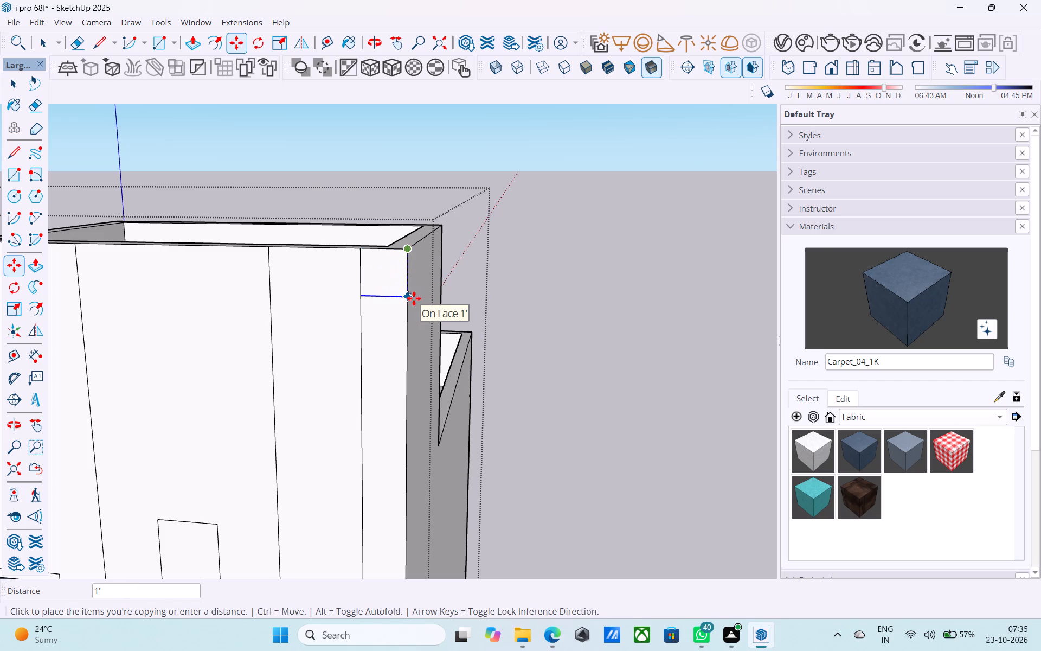
left_click(414, 298)
Draw a 10' 6" horizontal line from the copied segment's outer end across the tower front to its opposite edge.
key("l")
left_click(410, 298)
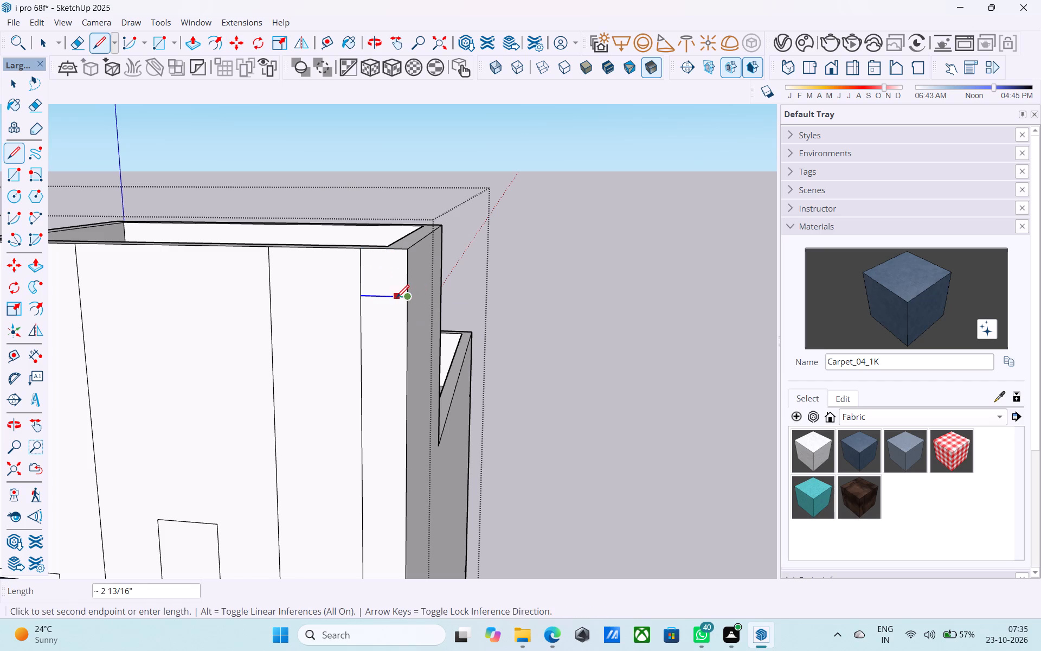
scroll(396, 299, "down", 6)
middle_click_drag(371, 298, 597, 318)
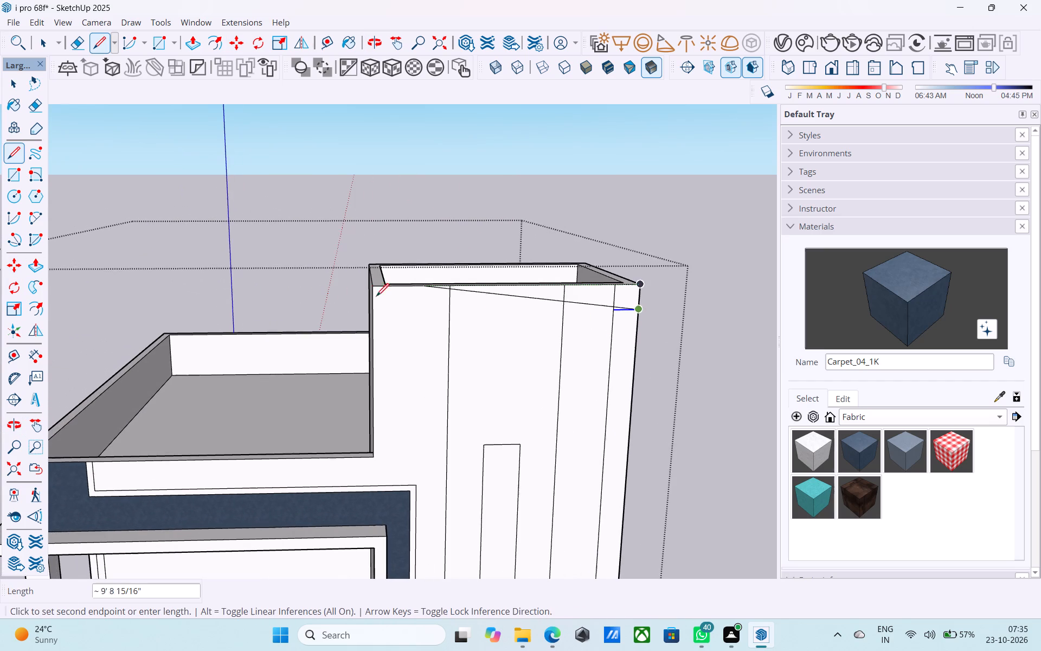
left_click(375, 315)
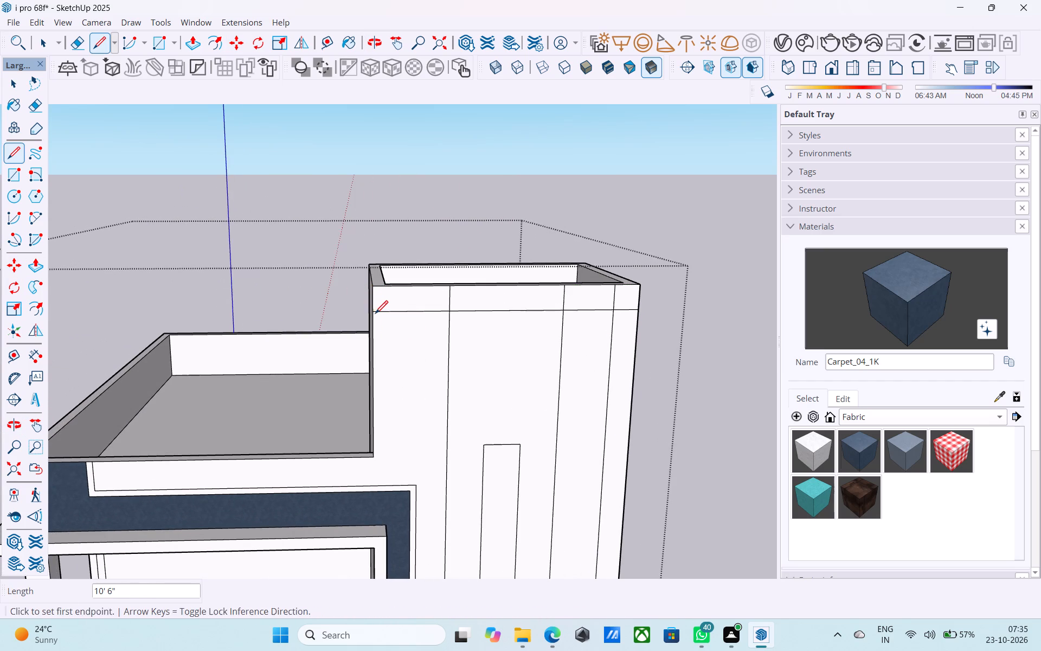
middle_click_drag(377, 315, 337, 286)
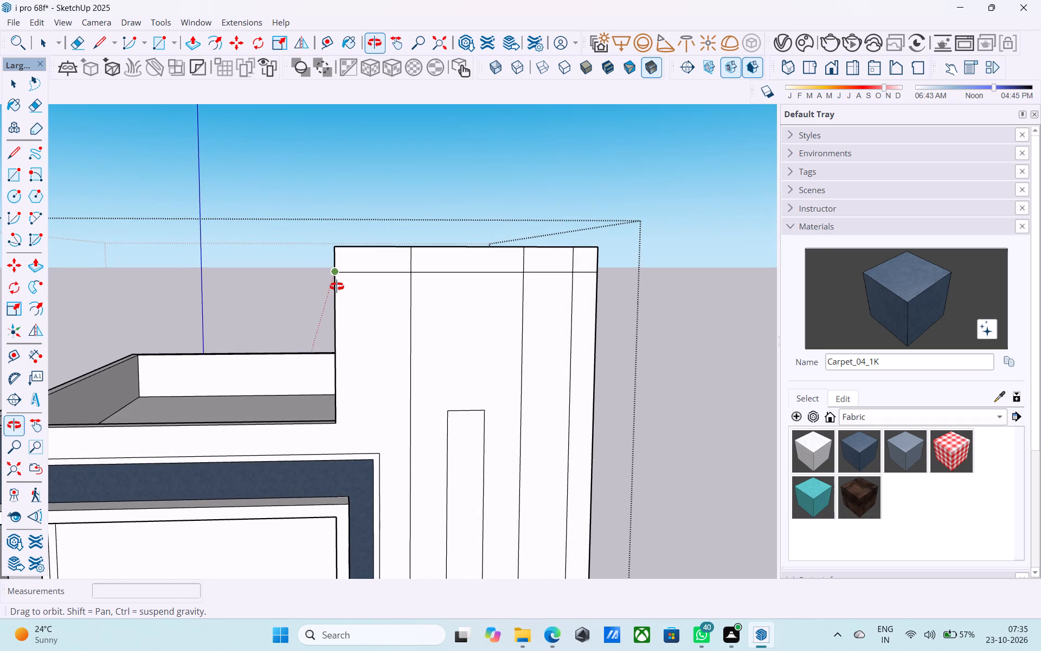
Continue the line 1' below the tower top across its adjoining side face to the opposite vertical edge.
middle_click_drag(337, 286, 483, 366)
scroll(327, 232, "up", 1)
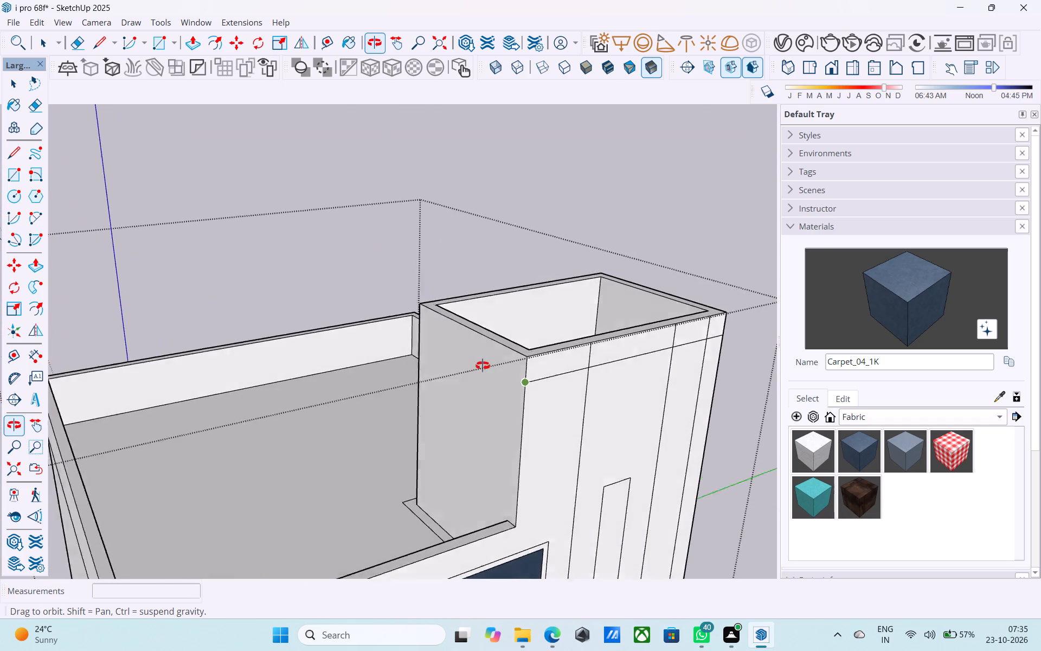
middle_click_drag(483, 366, 496, 370)
left_click(557, 388)
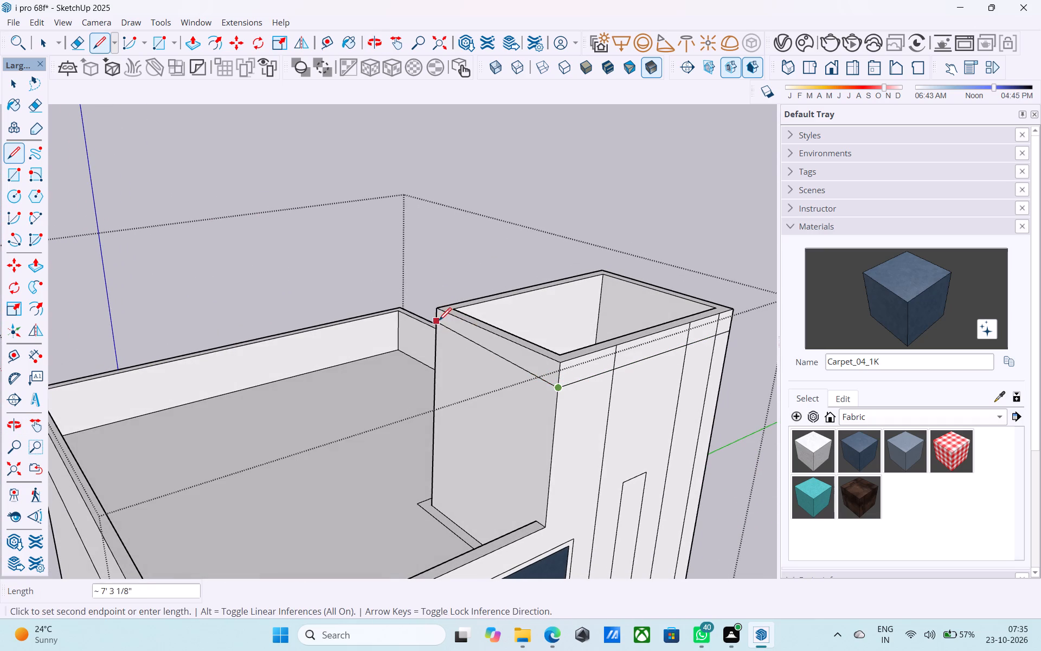
left_click(435, 326)
Erase the vertical segments inside the tower front's top band and the short horizontal segment crossing the outer strip, joining band and strip.
scroll(428, 335, "down", 5)
scroll(534, 368, "down", 4)
middle_click_drag(540, 366, 475, 349)
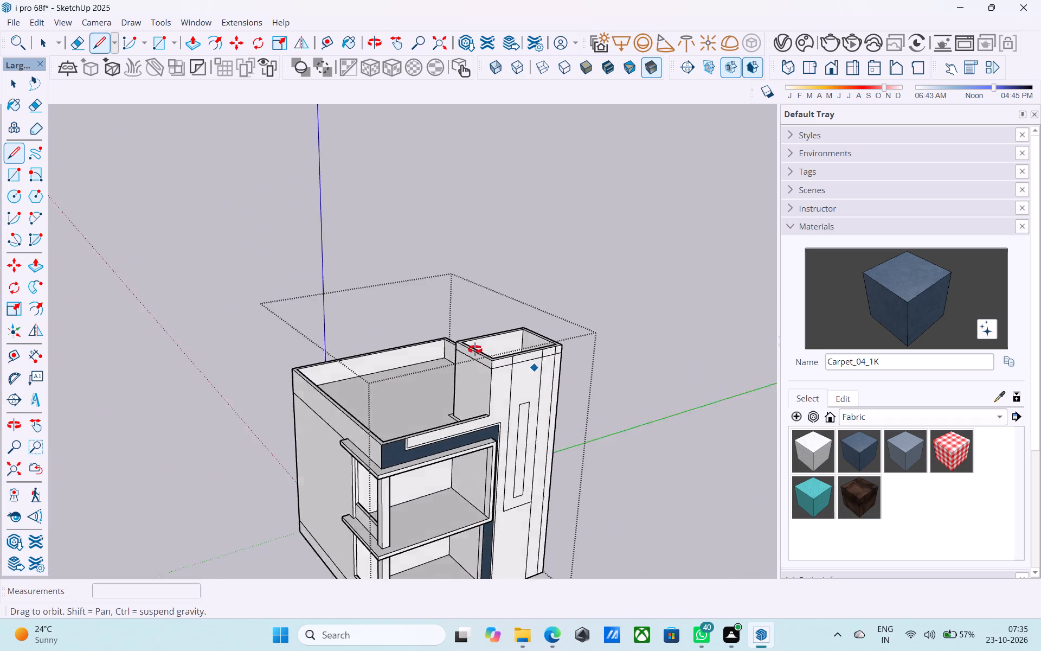
middle_click_drag(475, 349, 356, 337)
middle_click_drag(493, 355, 410, 367, "shift")
key("e")
scroll(435, 370, "up", 5)
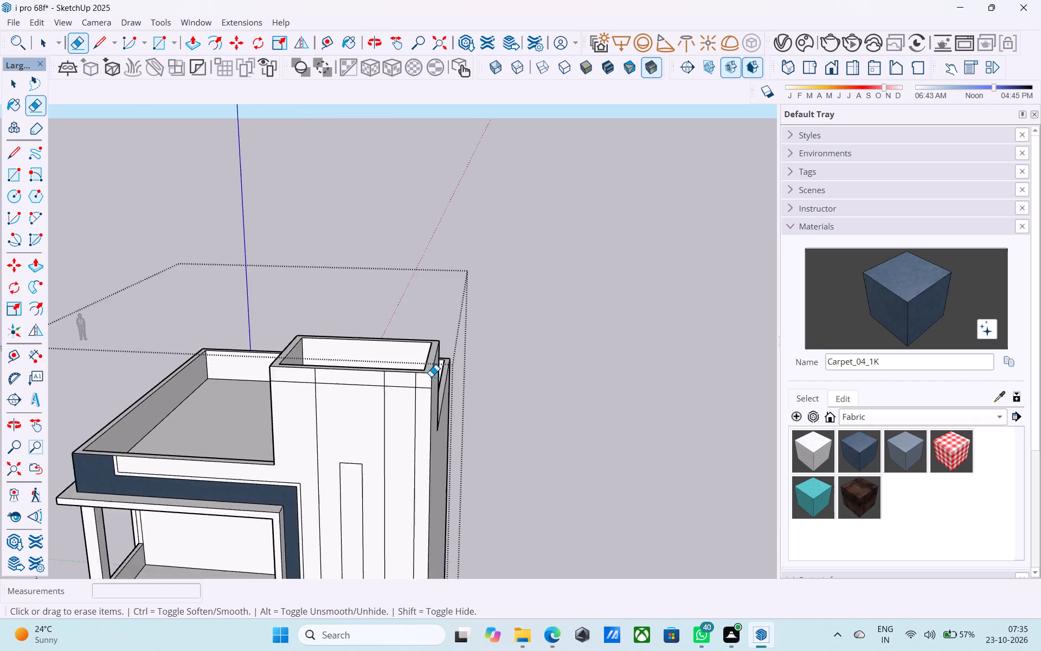
scroll(431, 376, "up", 7)
left_click_drag(410, 376, 400, 378)
left_click_drag(355, 381, 332, 373)
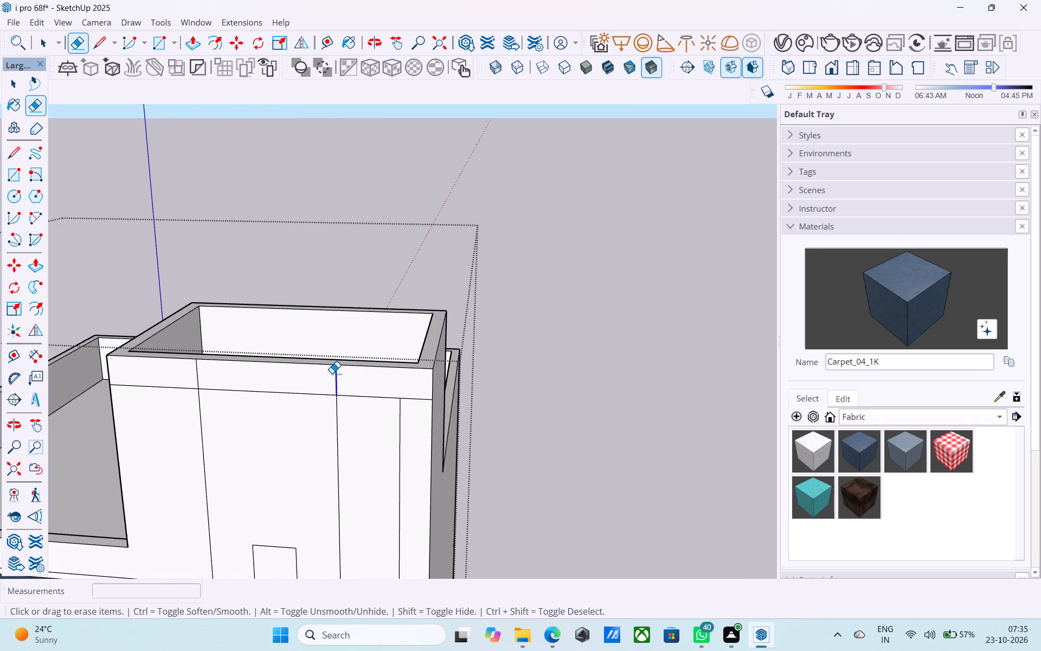
left_click_drag(206, 378, 191, 378)
scroll(305, 386, "down", 6)
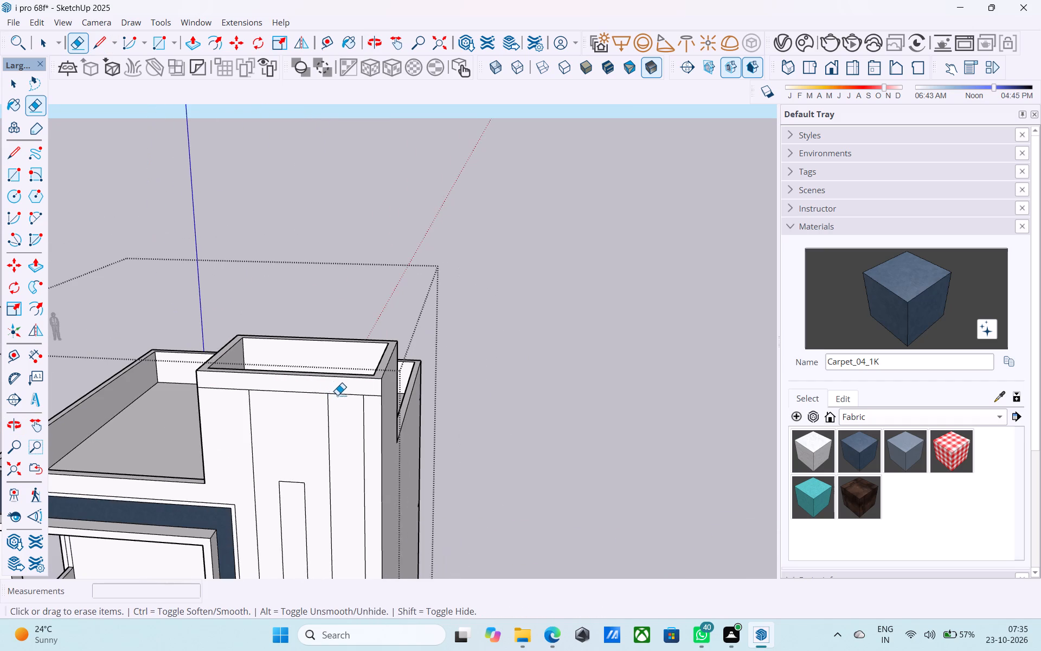
left_click_drag(368, 397, 370, 403)
Push/Pull the L-shaped top band and outer strip of the tower front outward by 1'.
scroll(358, 398, "down", 6)
middle_click_drag(357, 398, 375, 298)
scroll(375, 297, "down", 5)
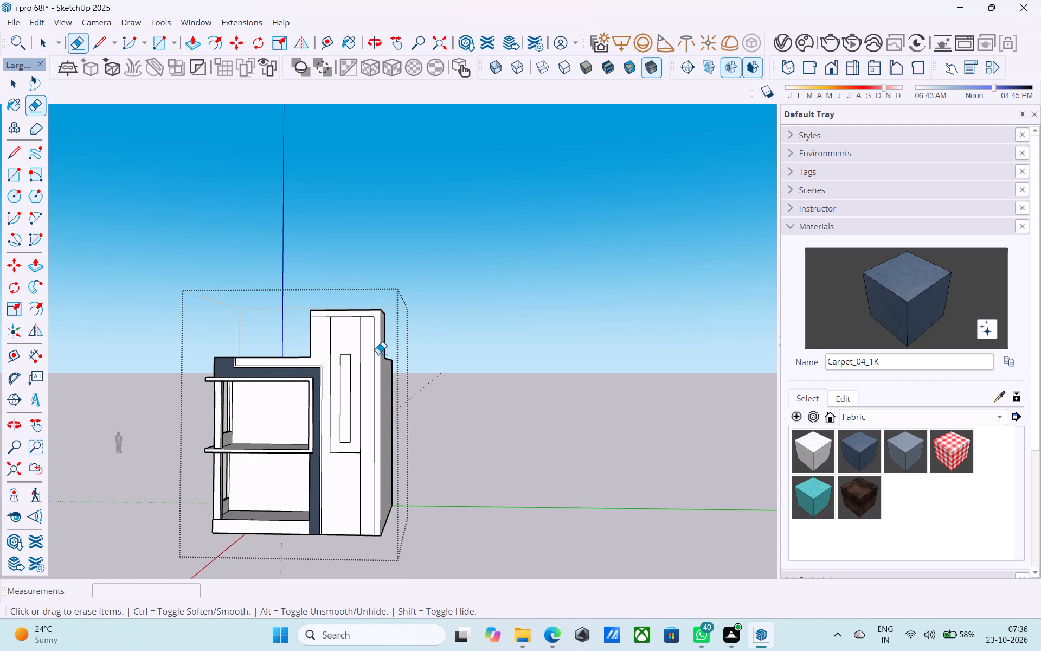
middle_click_drag(378, 353, 450, 399)
scroll(393, 335, "up", 5)
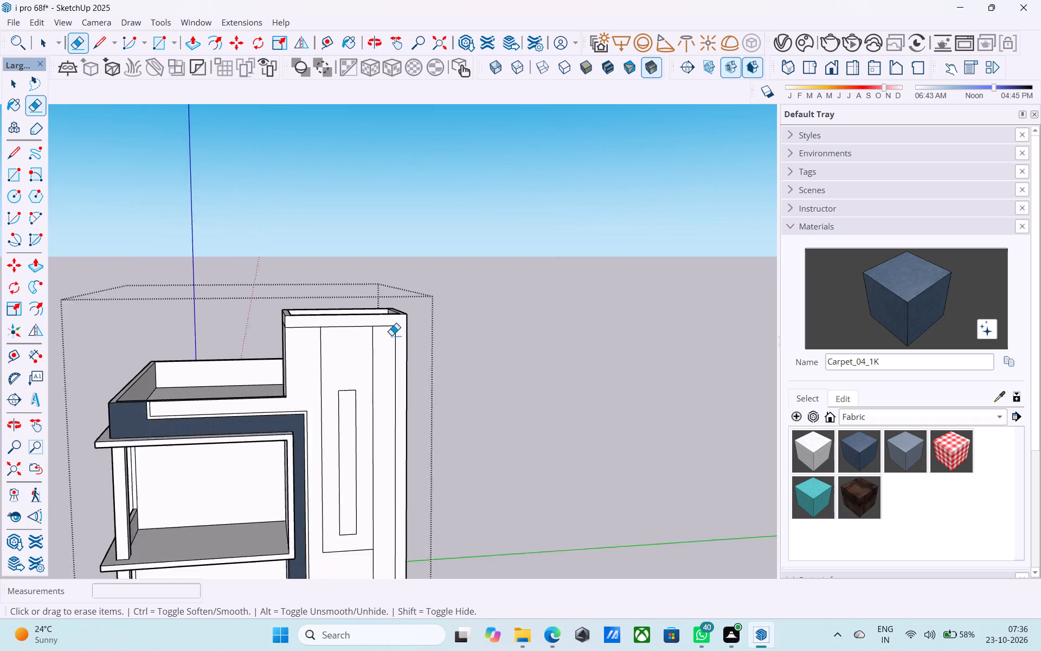
scroll(391, 335, "up", 2)
key("space")
left_click(401, 325)
key("p")
left_click(401, 325)
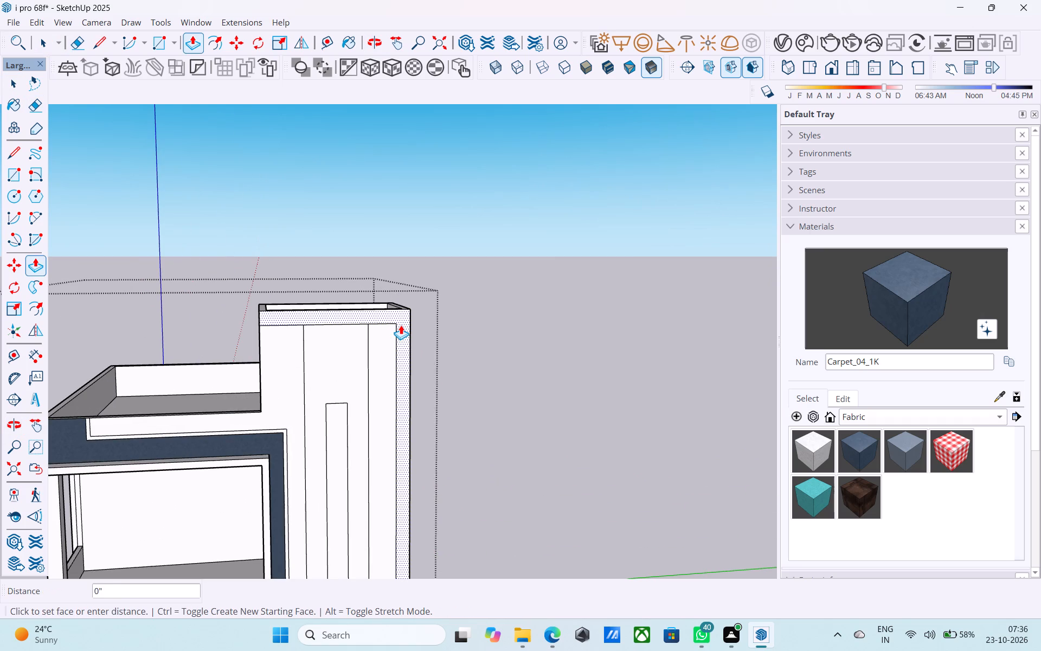
type("1'")
key("Return")
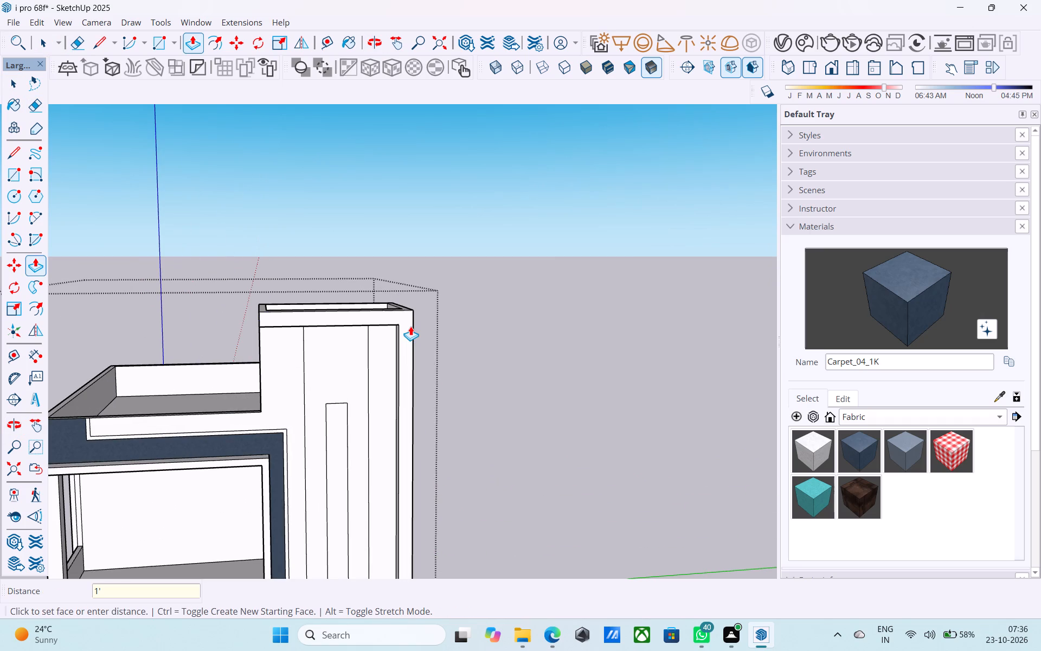
Change the extrusion distance of the L-shaped band to 9".
middle_click_drag(410, 325, 514, 239)
scroll(410, 324, "up", 1)
scroll(509, 233, "down", 5)
middle_click_drag(499, 250, 506, 225)
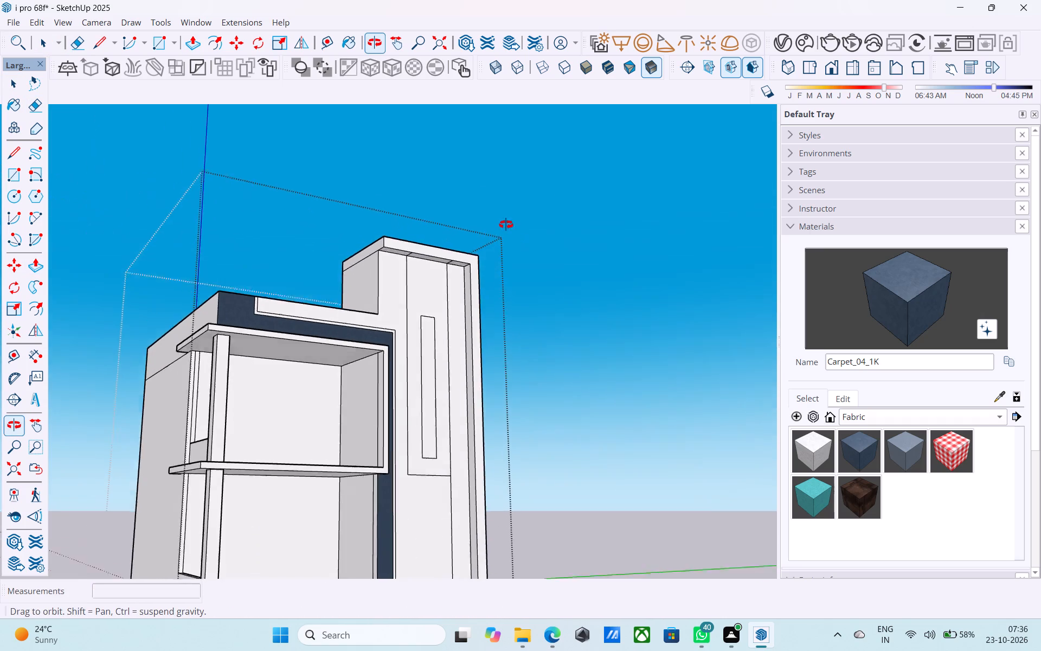
middle_click_drag(506, 225, 514, 249)
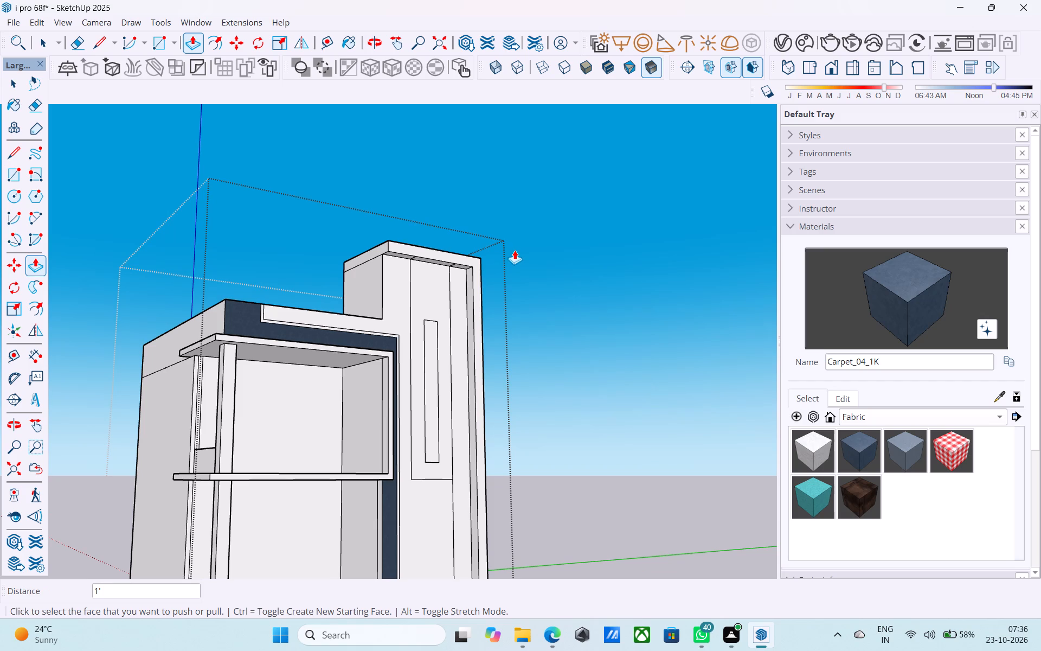
type("9\"")
key("Return")
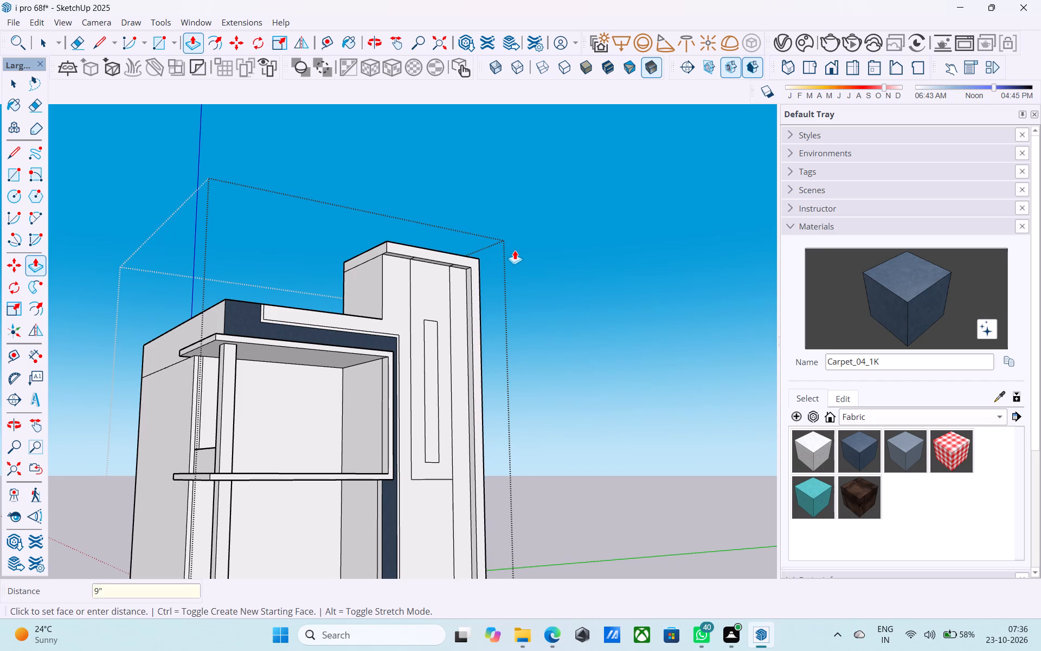
Repeat the 9" outward extrusion on the top band of the tower's side face.
middle_click_drag(508, 250, 530, 271)
scroll(378, 237, "up", 6)
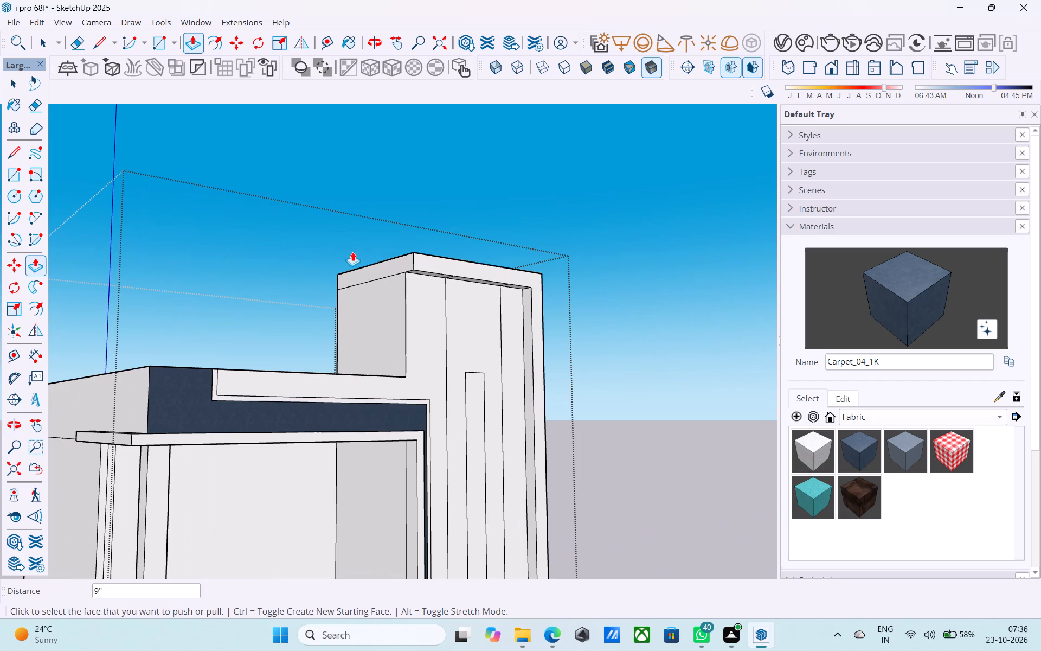
double_click(377, 266)
Erase the three leftover cross lines on the underside of the tower's projecting top band.
scroll(374, 267, "down", 7)
middle_click_drag(369, 275, 322, 271)
middle_click_drag(429, 275, 495, 259)
key("e")
scroll(425, 255, "up", 16)
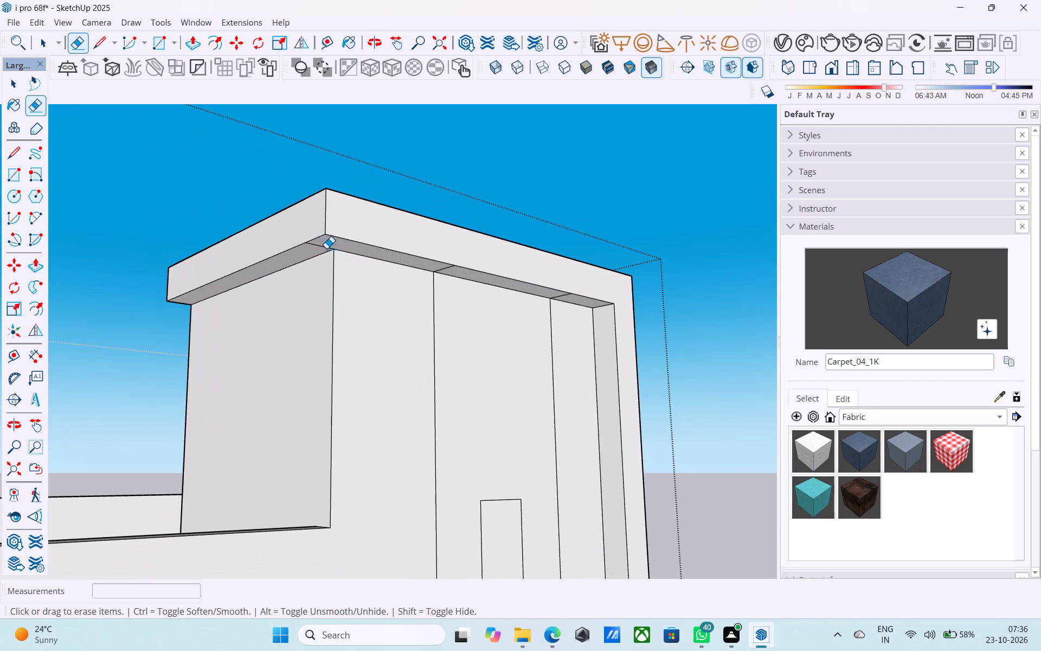
left_click(324, 247)
middle_click_drag(428, 266, 426, 233)
scroll(441, 244, "up", 5)
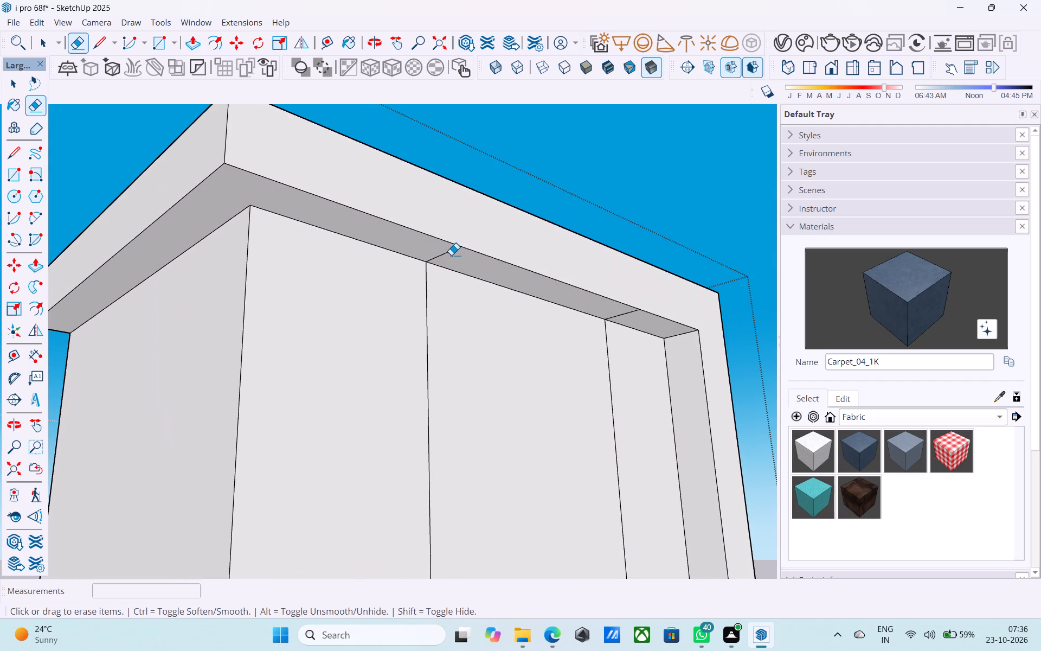
left_click(451, 256)
left_click(634, 316)
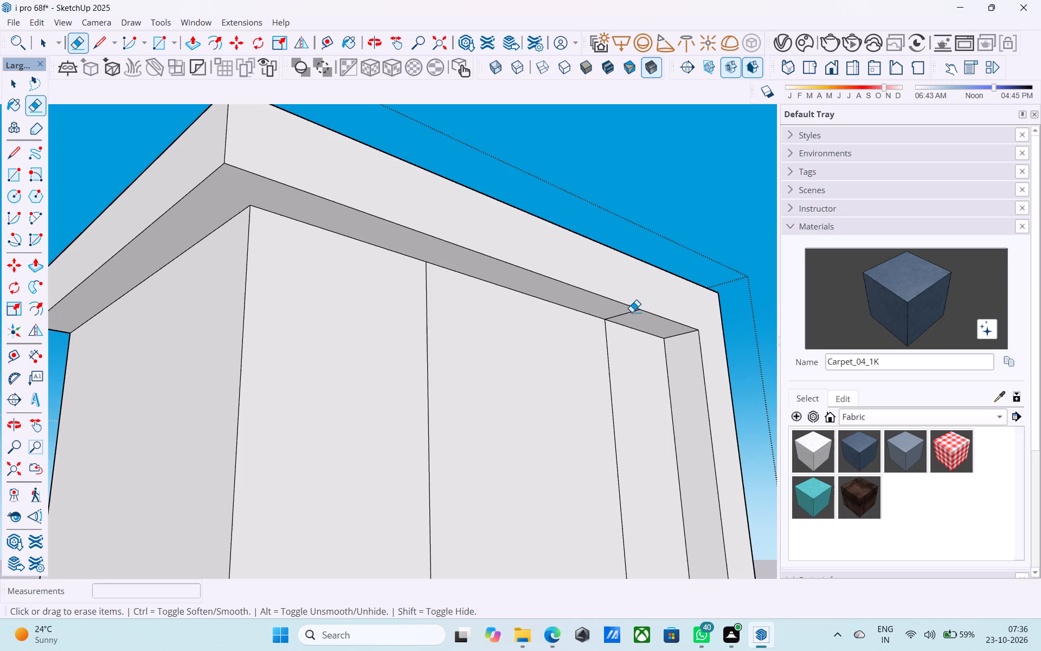
left_click(626, 316)
Examine the projecting tower band and the whole house from above and from the front.
scroll(430, 313, "down", 9)
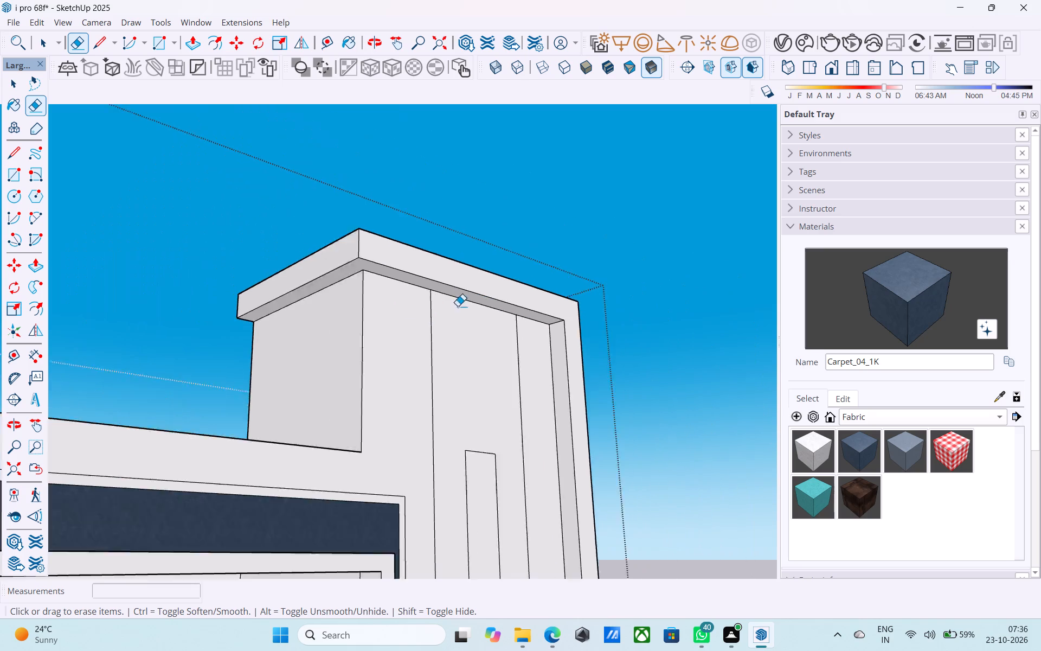
scroll(458, 306, "down", 3)
scroll(478, 297, "up", 1)
scroll(478, 297, "down", 7)
scroll(480, 298, "up", 2)
scroll(480, 298, "down", 6)
middle_click_drag(500, 308, 504, 495)
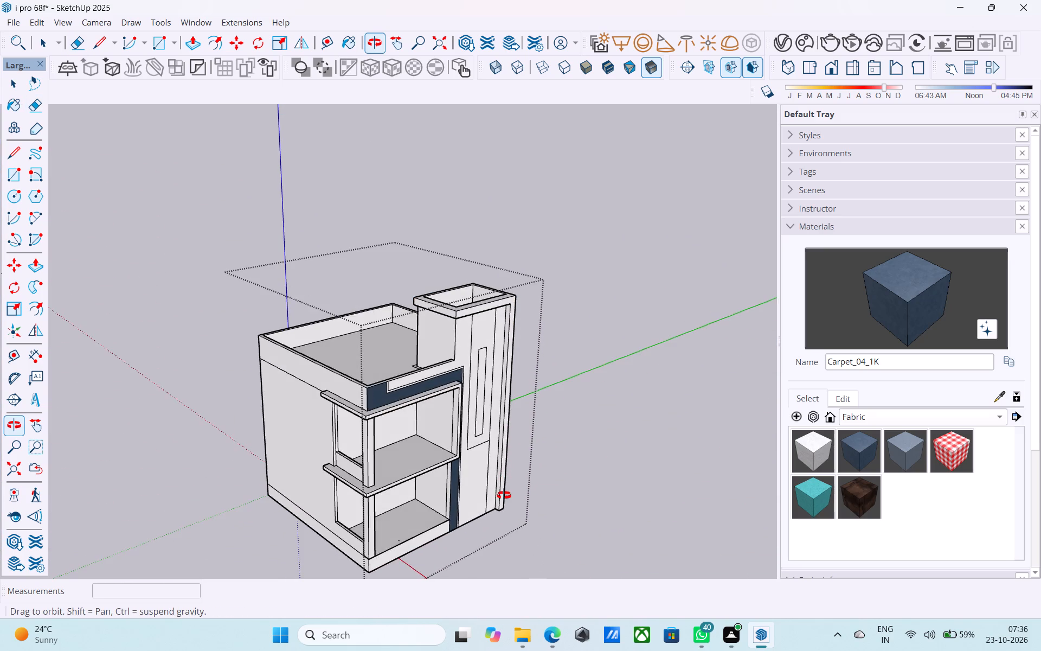
middle_click_drag(504, 495, 402, 405)
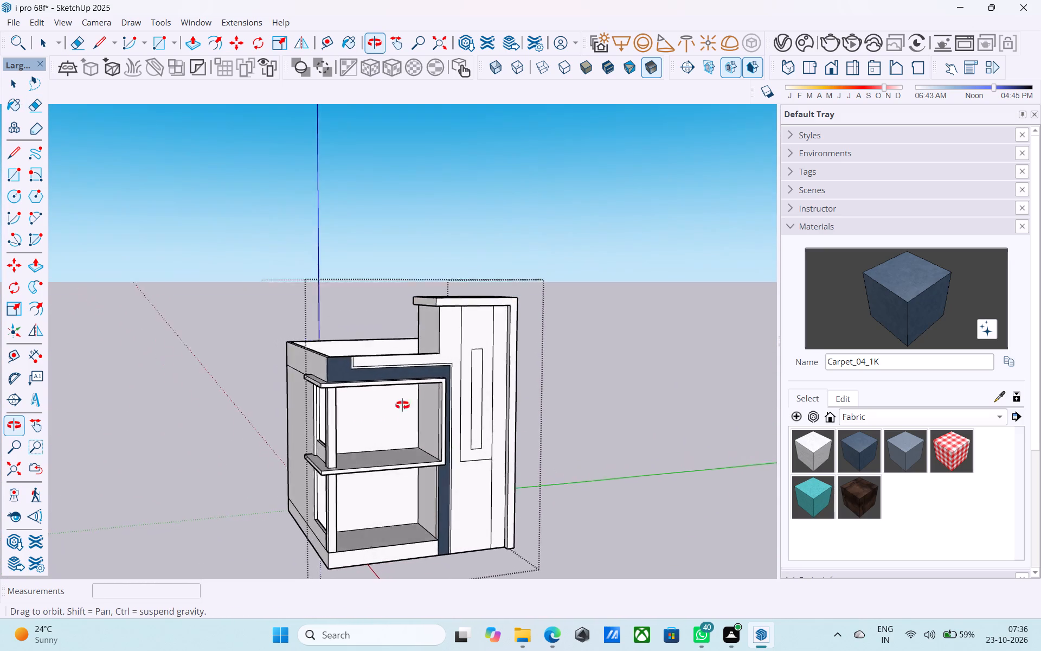
middle_click_drag(402, 405, 437, 385)
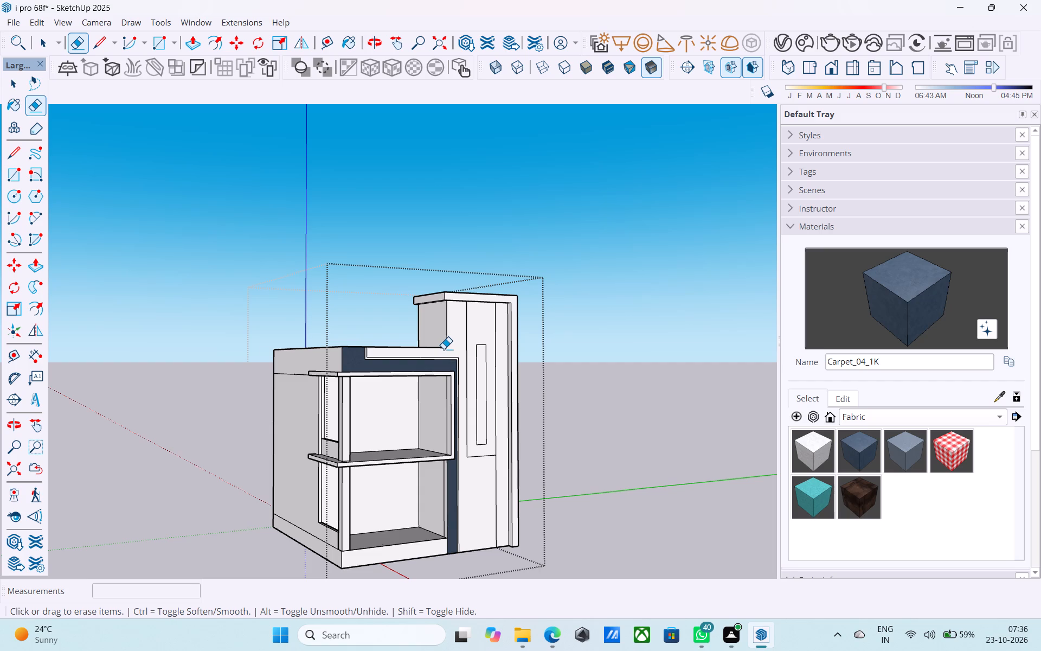
Copy the bottom edge of the narrow panel beside the projecting tower strip 32' up to the panel's top.
key("space")
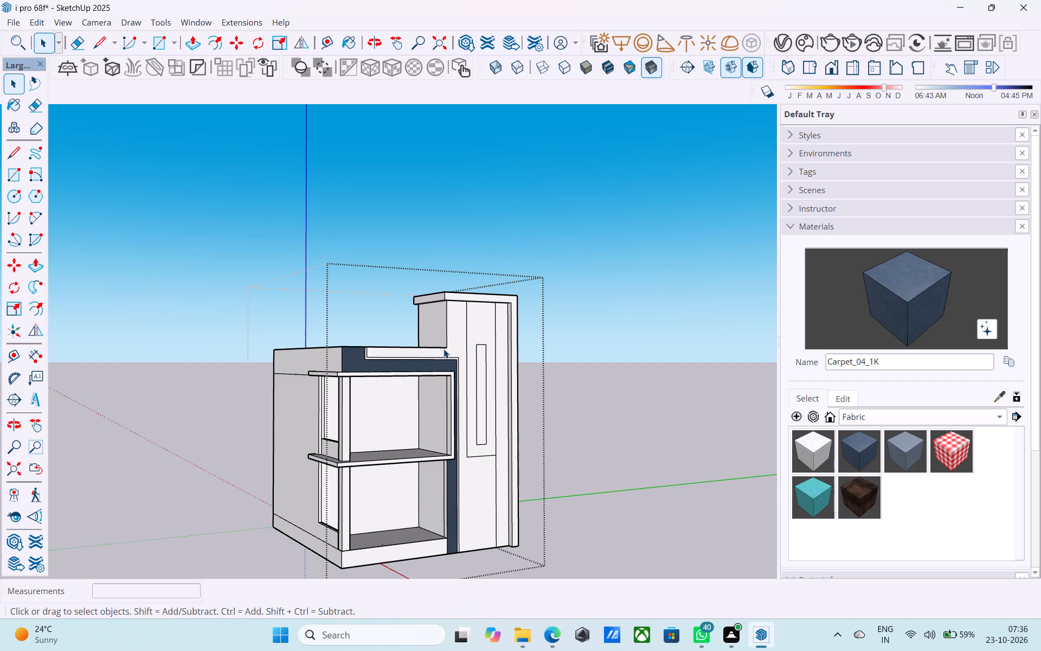
scroll(444, 349, "down", 5)
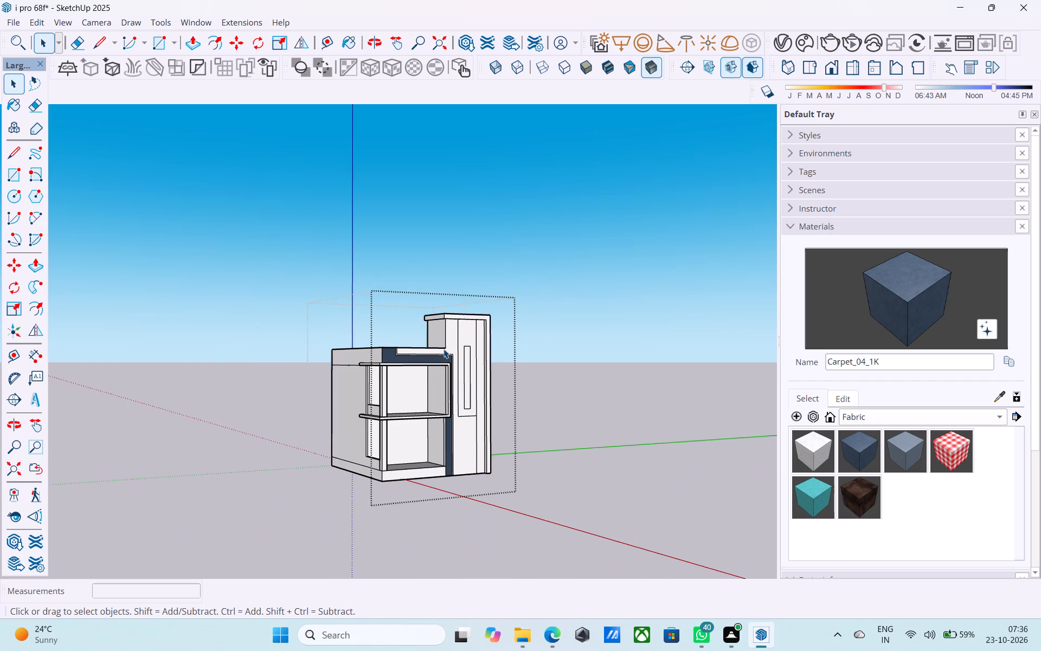
scroll(444, 349, "up", 3)
scroll(435, 352, "down", 5)
middle_click_drag(434, 353, 447, 438)
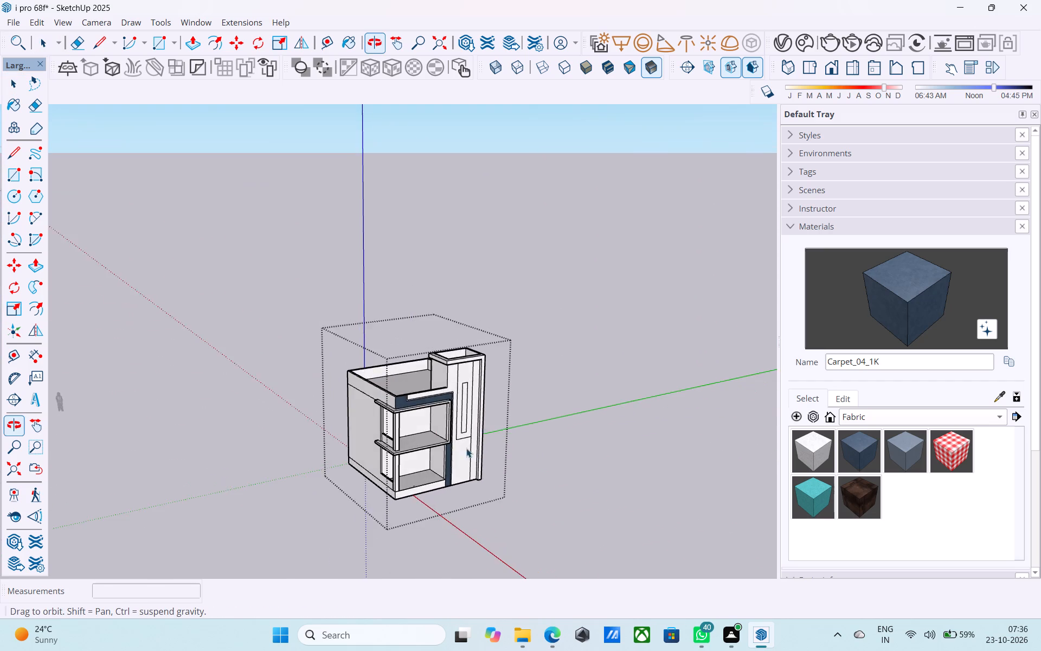
scroll(476, 451, "up", 6)
scroll(466, 488, "up", 17)
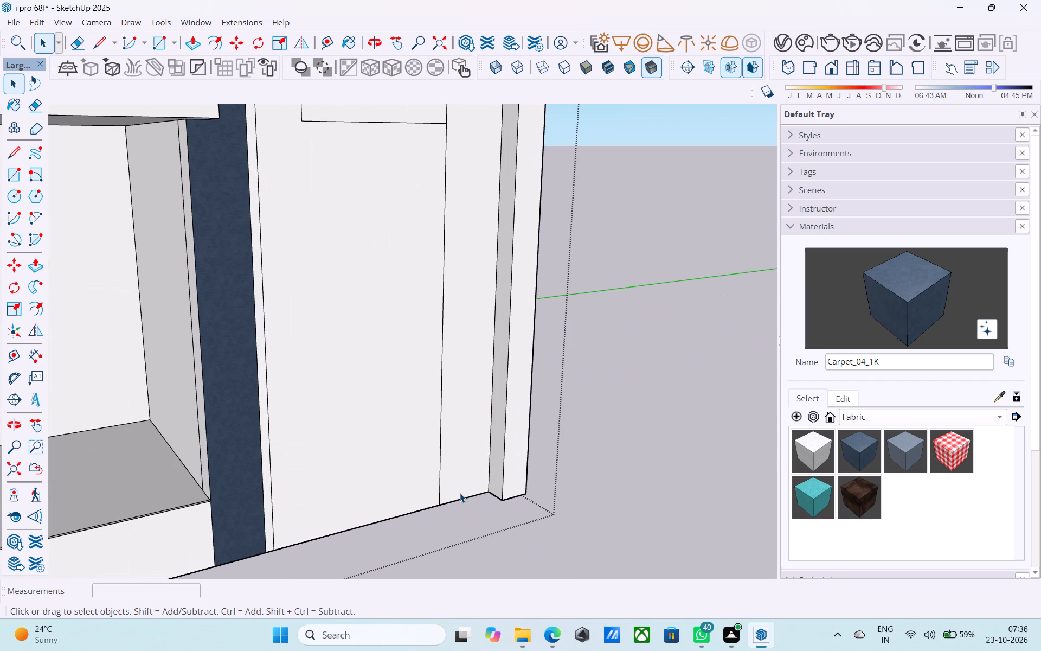
left_click(461, 496)
left_click(463, 498)
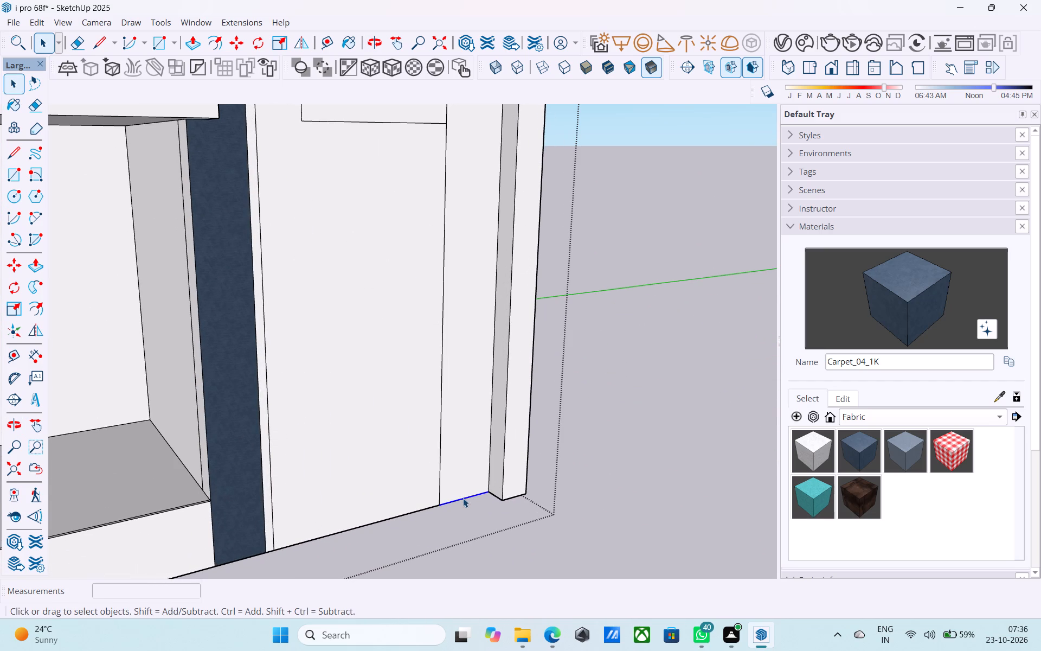
key("m")
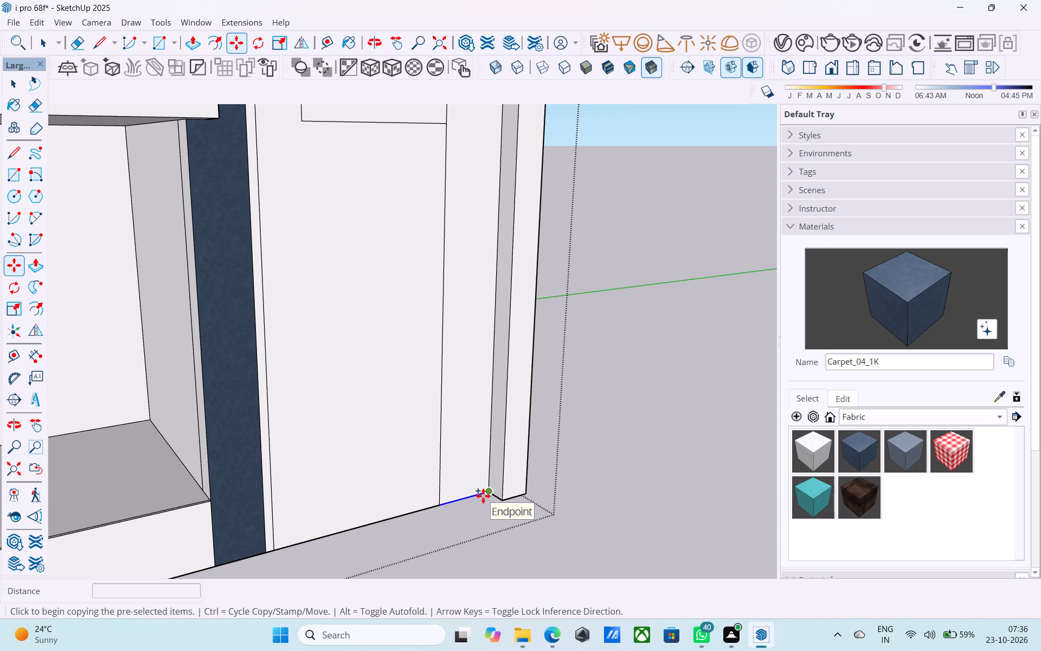
left_click(485, 494)
scroll(498, 425, "down", 13)
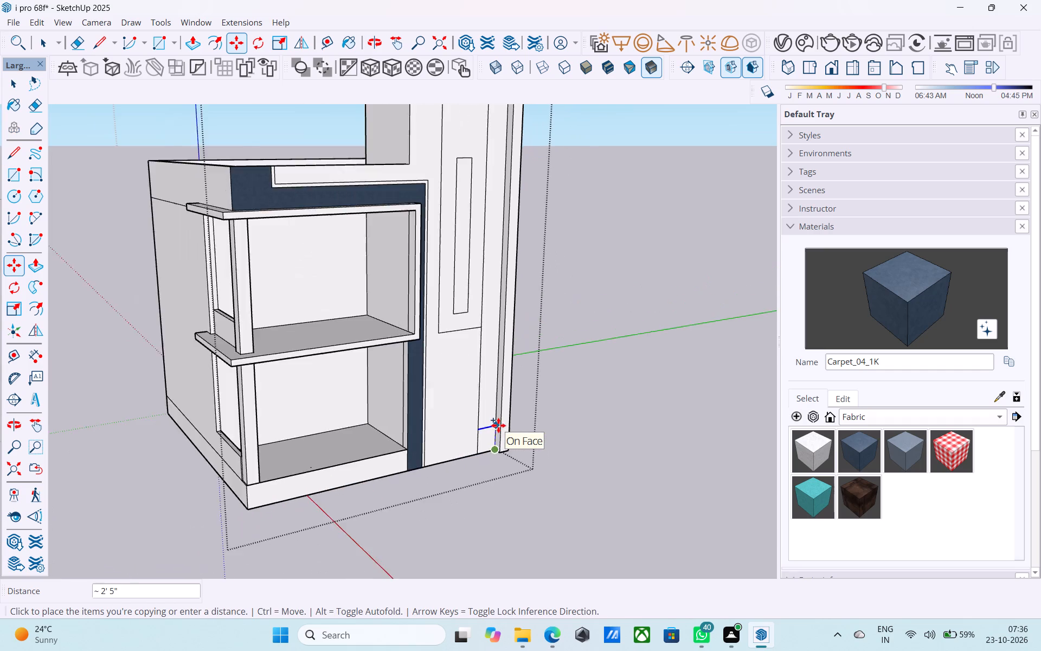
middle_click_drag(498, 428, 449, 467, "shift")
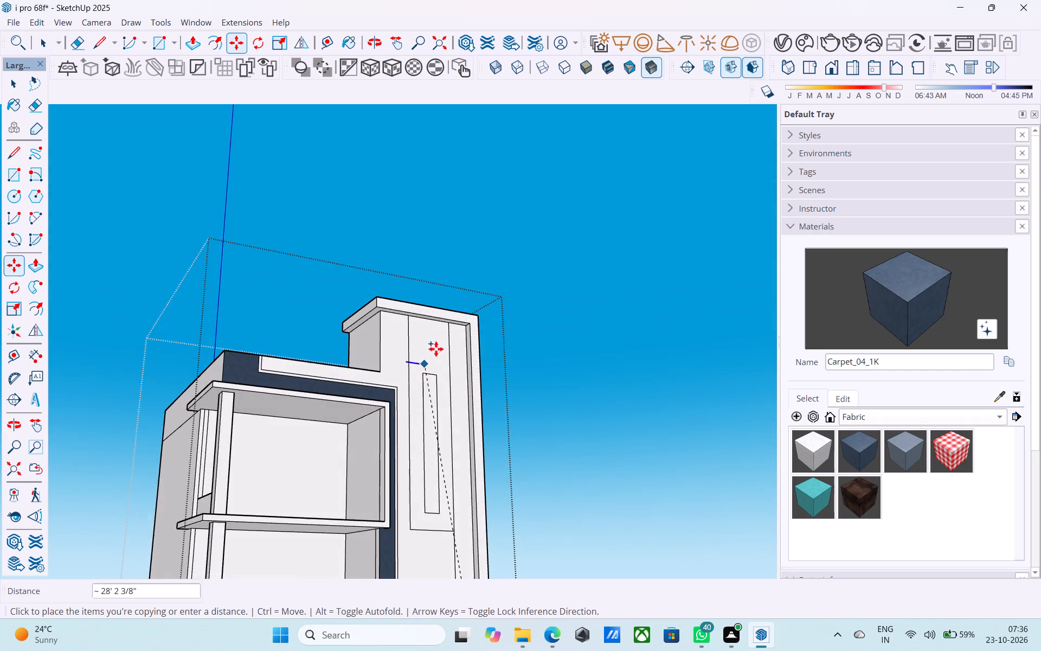
scroll(448, 339, "up", 9)
left_click(486, 308)
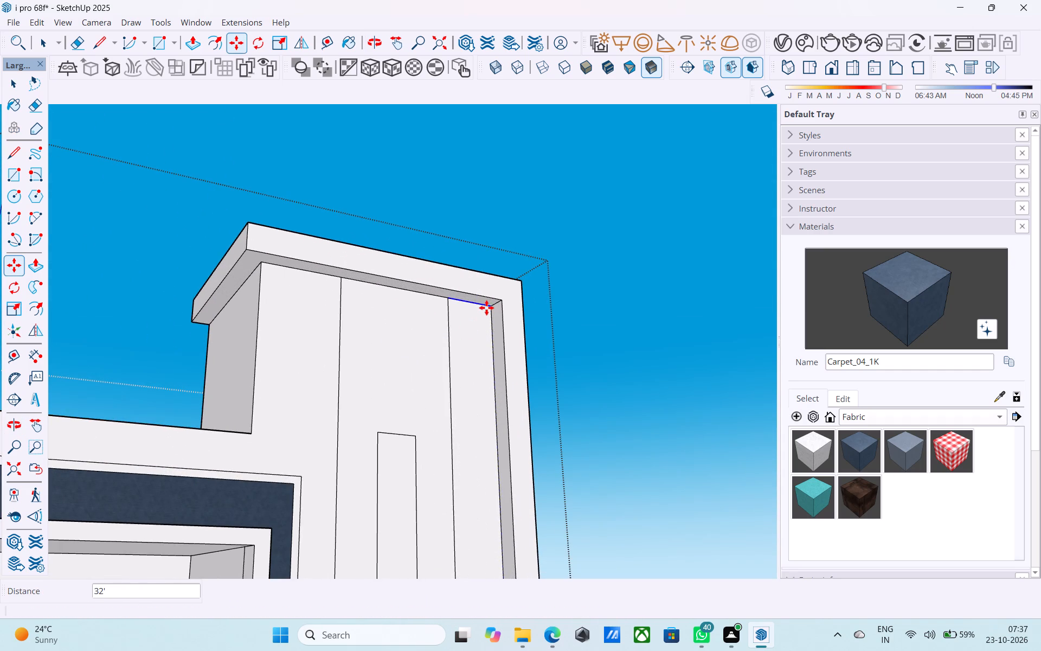
Divide the copied edge's distance into 20 equal spacings to fill the narrow tower panel with horizontal lines.
key("slash")
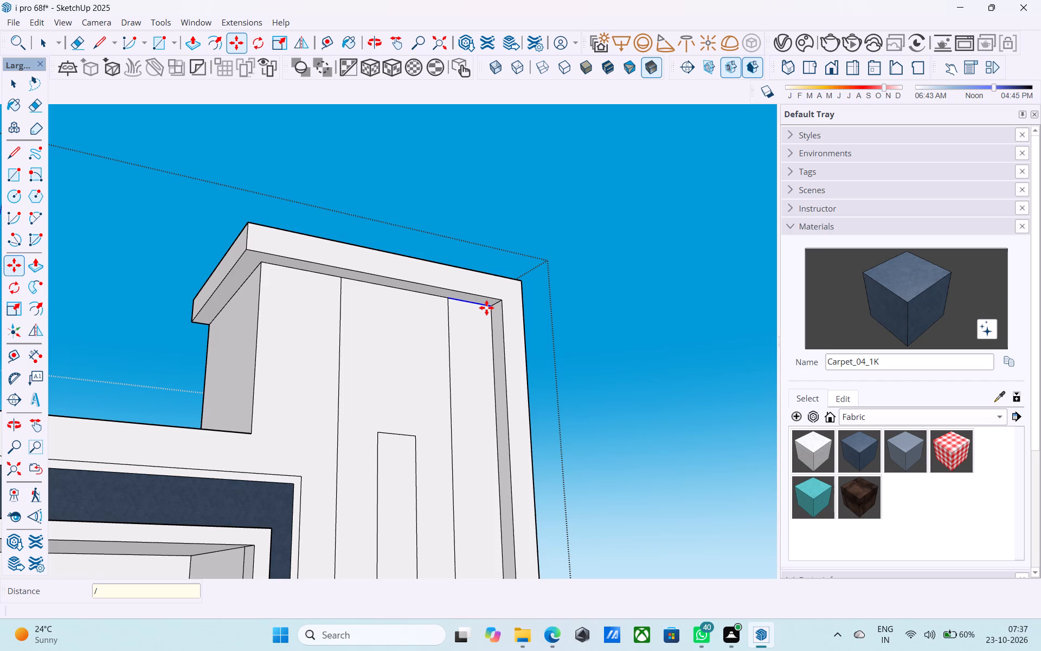
type("20")
key("Return")
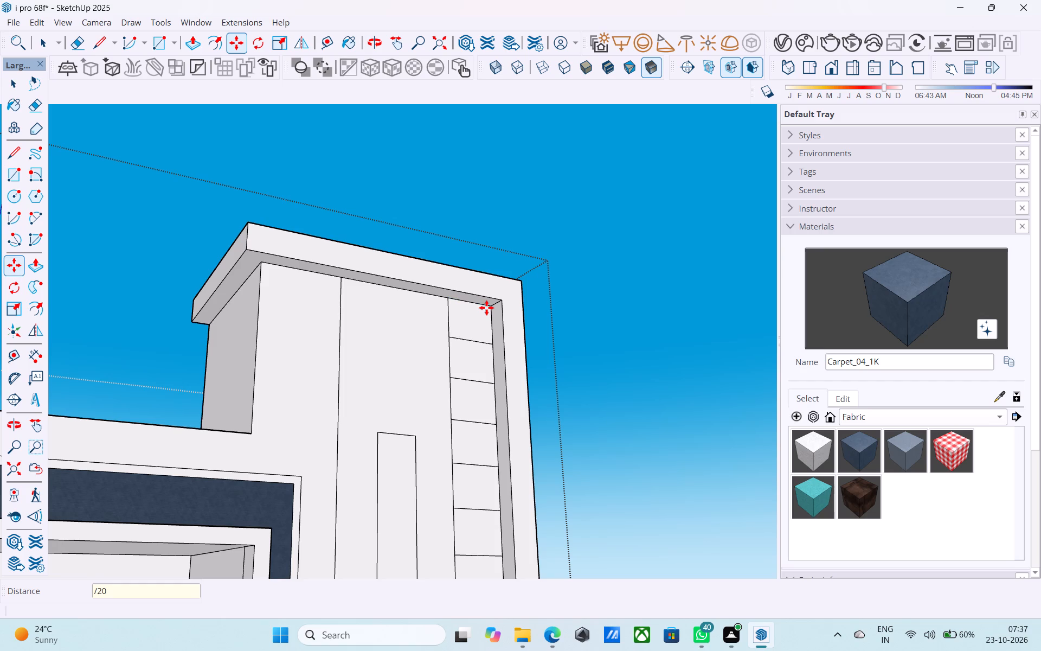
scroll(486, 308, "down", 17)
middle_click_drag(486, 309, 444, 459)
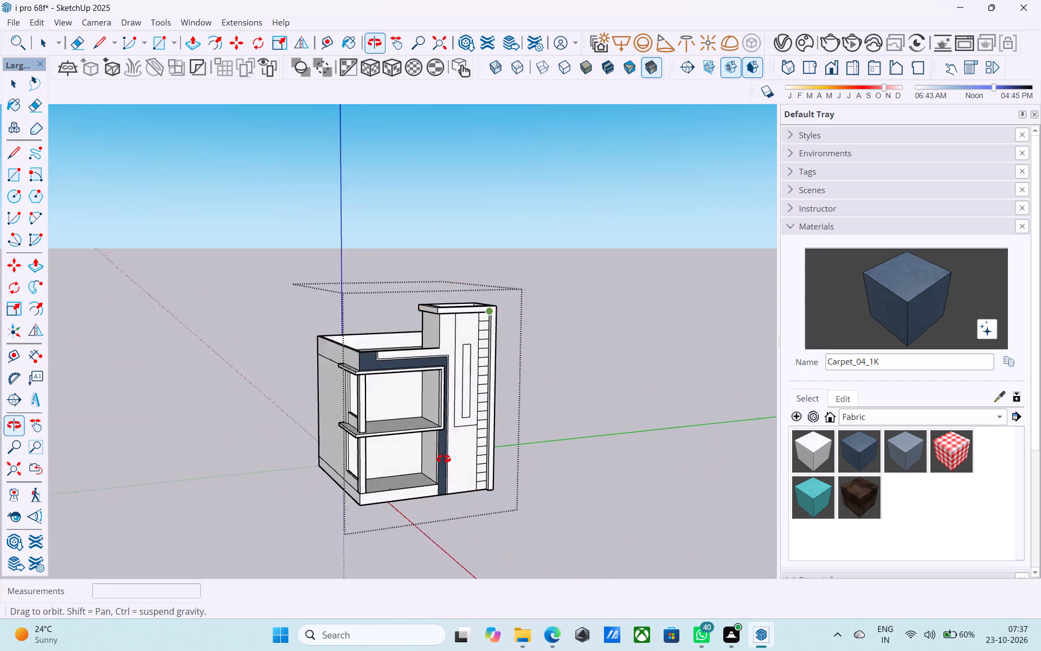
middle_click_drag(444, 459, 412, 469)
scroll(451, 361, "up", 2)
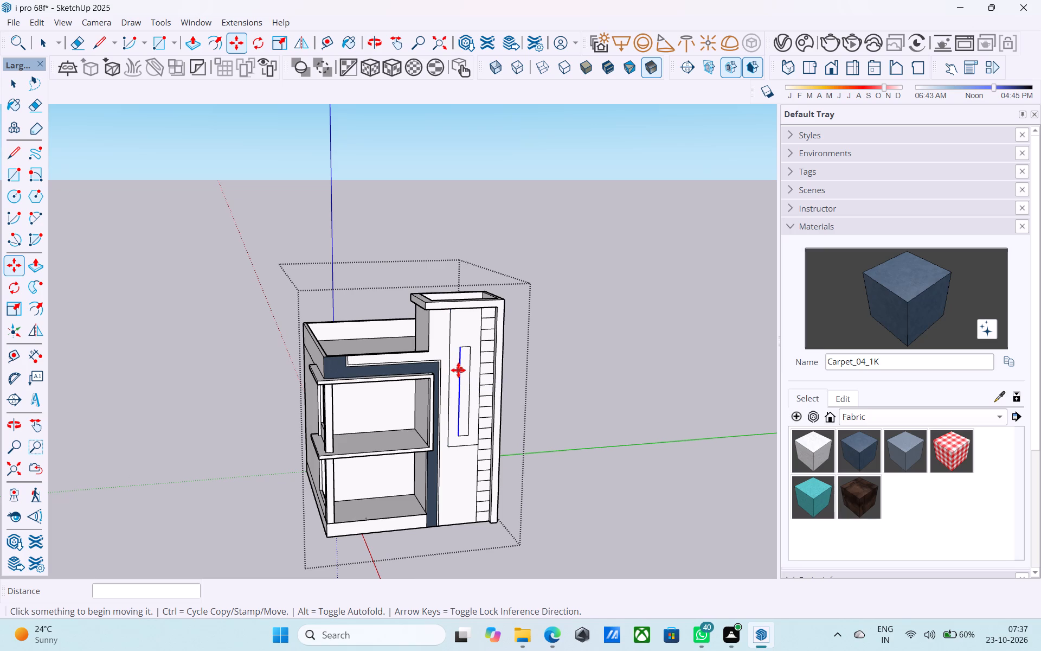
Draw a 1' 6" horizontal line across the middle of the narrow slot rectangle on the tower face.
key("l")
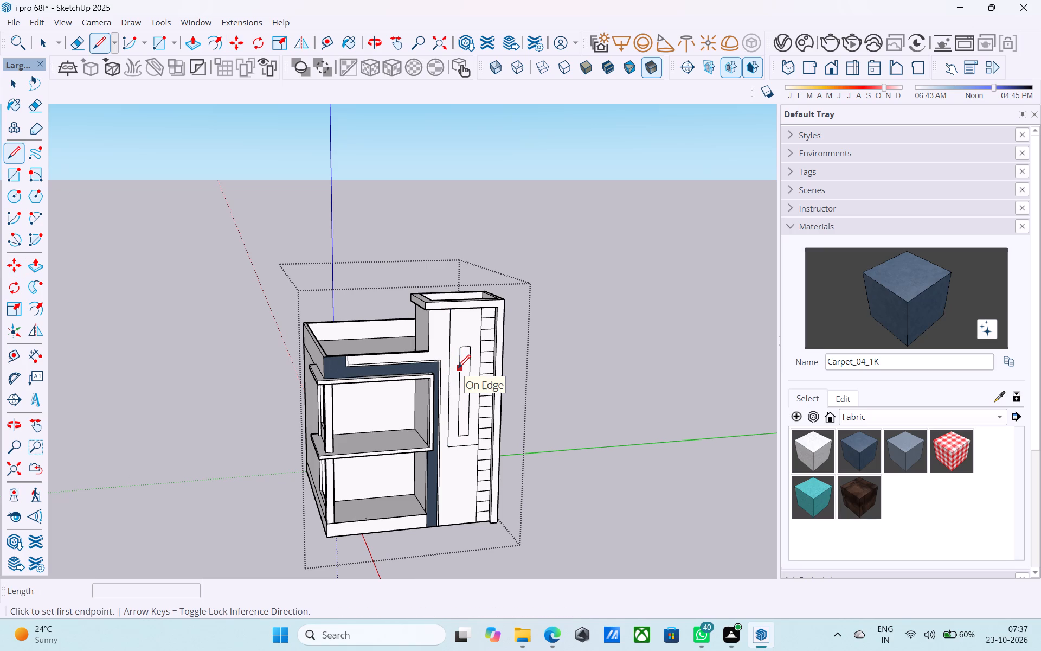
scroll(458, 378, "up", 9)
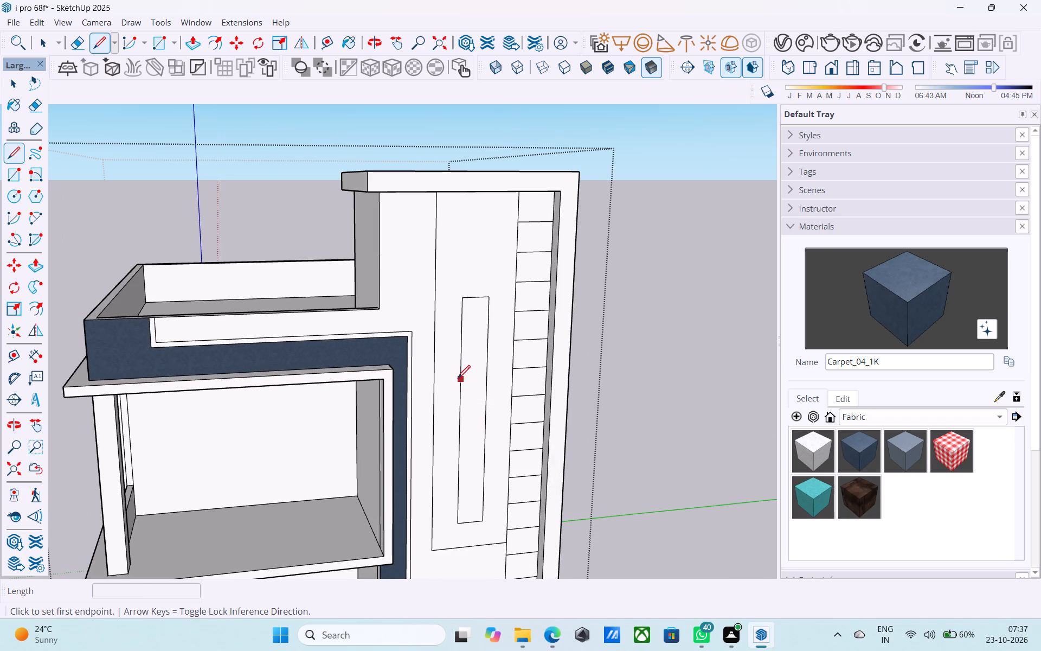
left_click(459, 413)
left_click(483, 418)
key("space")
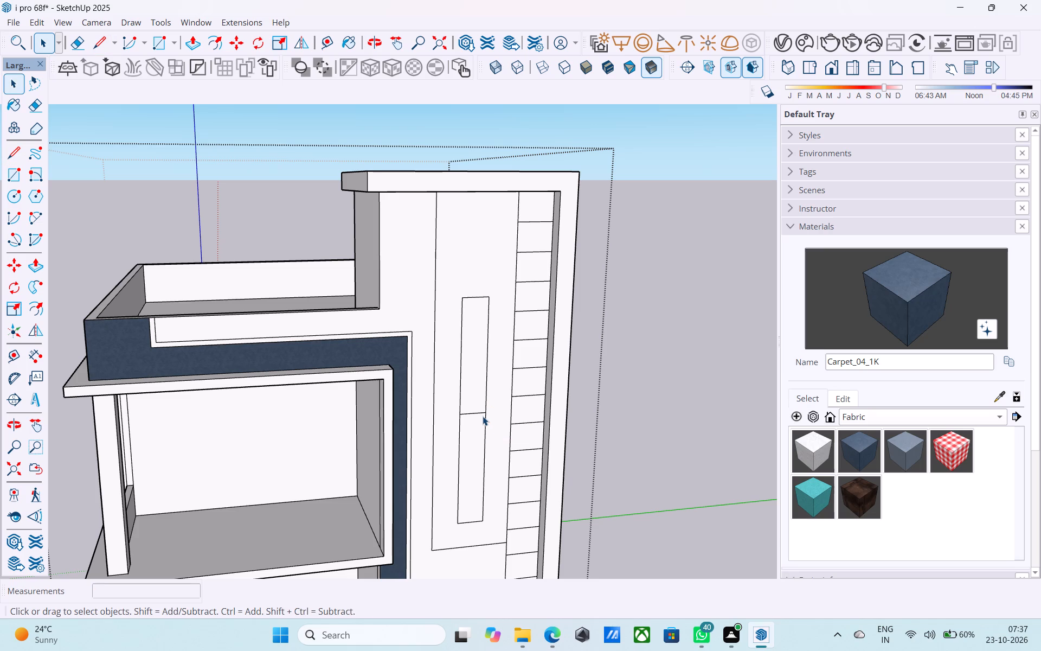
Copy the slot's cross line upward twice, with 1' between the lines.
left_click(479, 413)
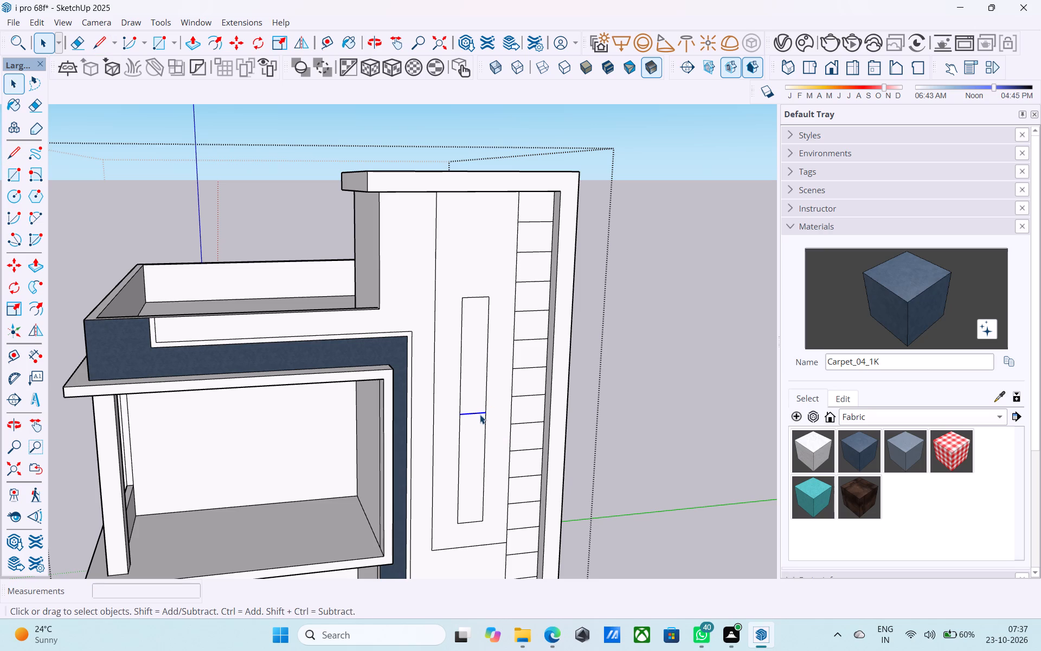
key("m")
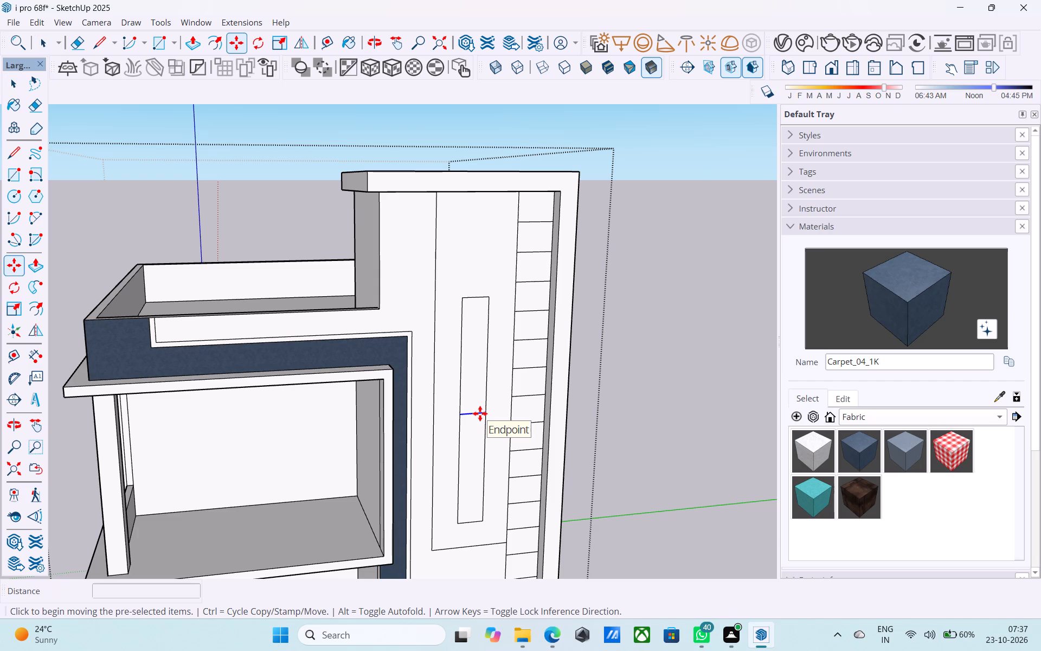
type("1'")
key("Return")
scroll(489, 419, "up", 4)
left_click(481, 412)
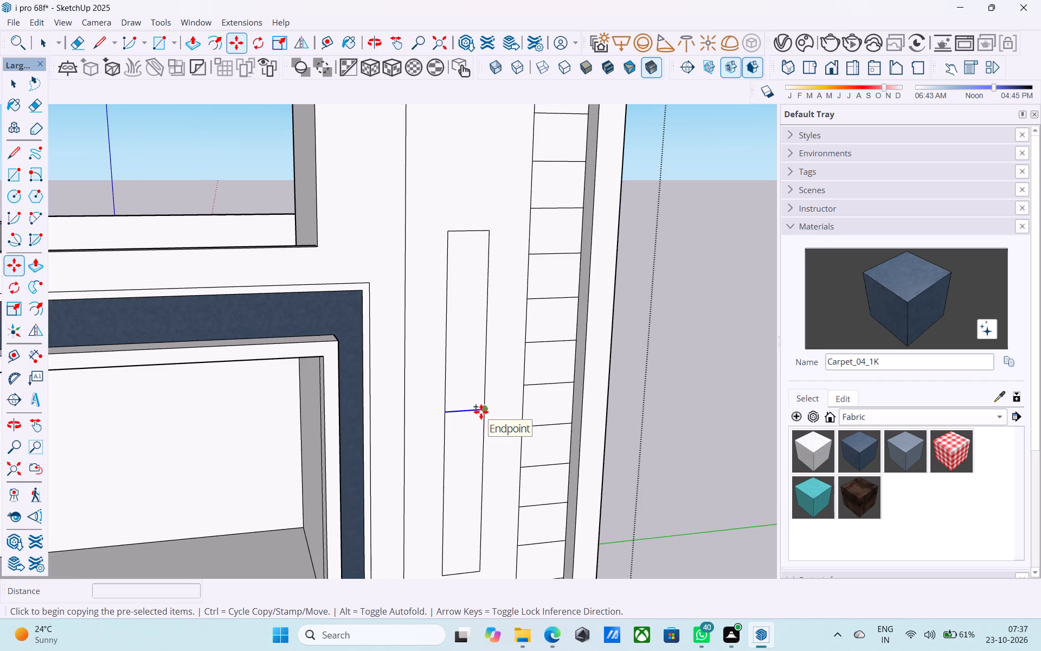
left_click(487, 381)
left_click(490, 384)
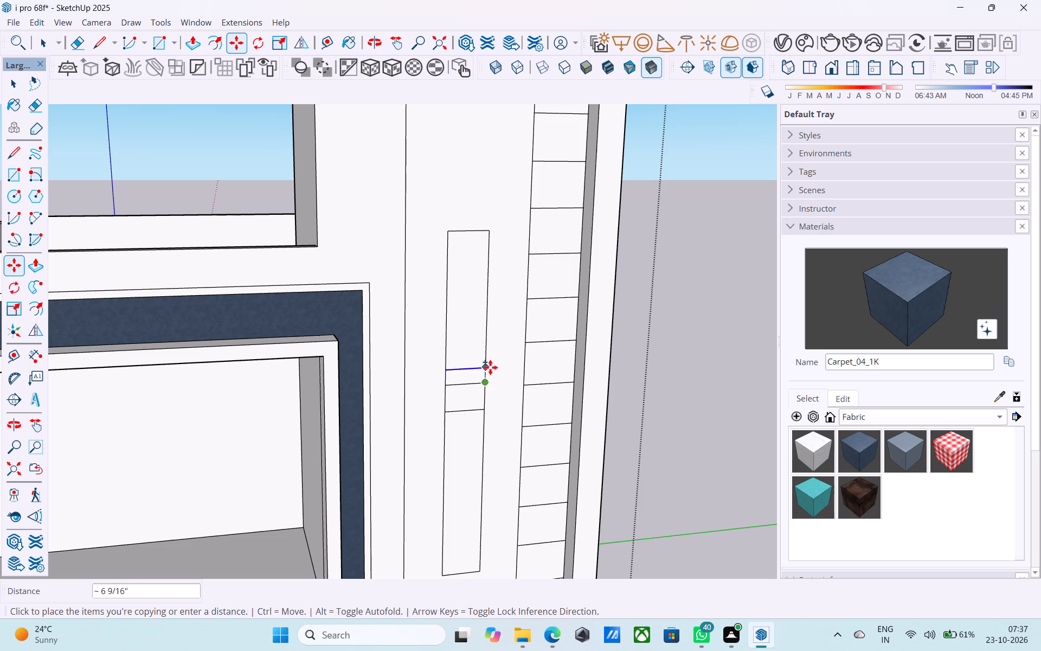
left_click(489, 356)
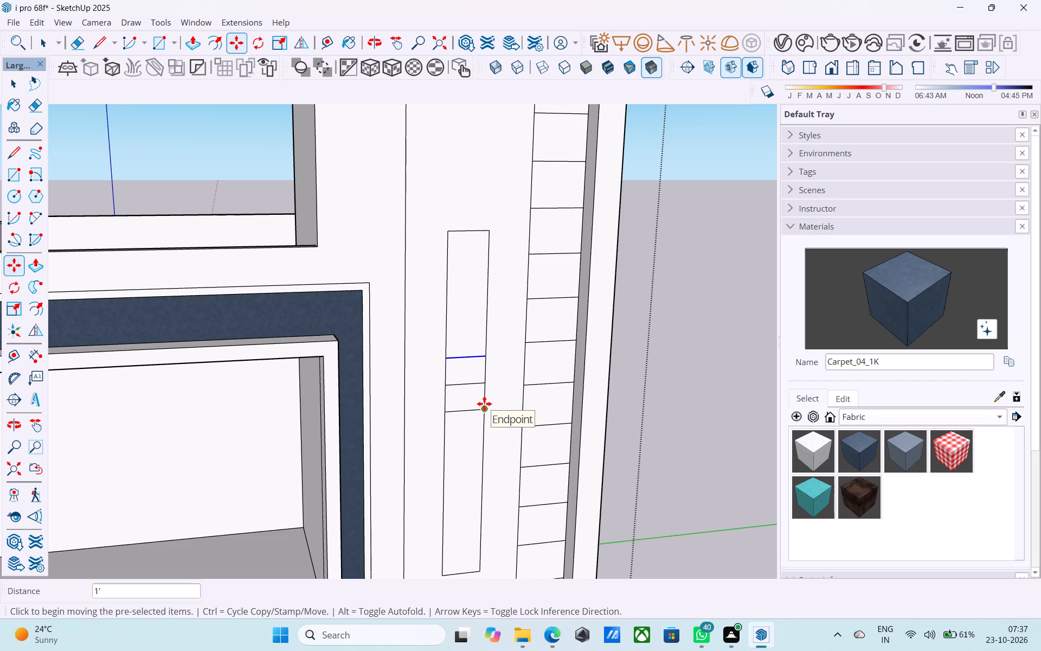
Copy the slot's original middle cross line 1' downward.
key("space")
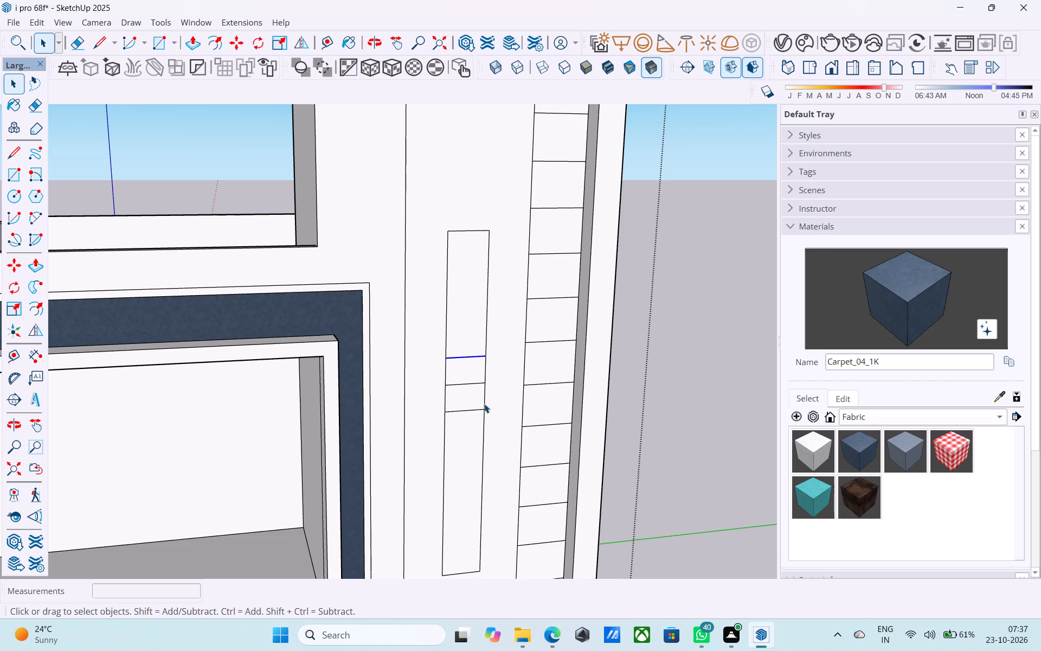
key("space")
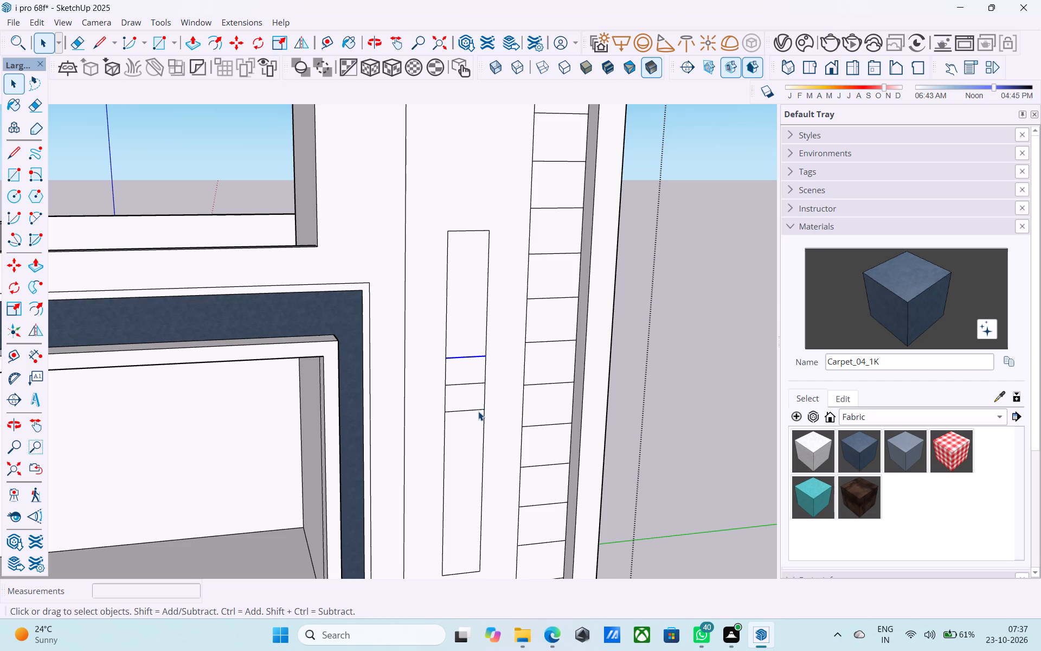
left_click(477, 410)
key("m")
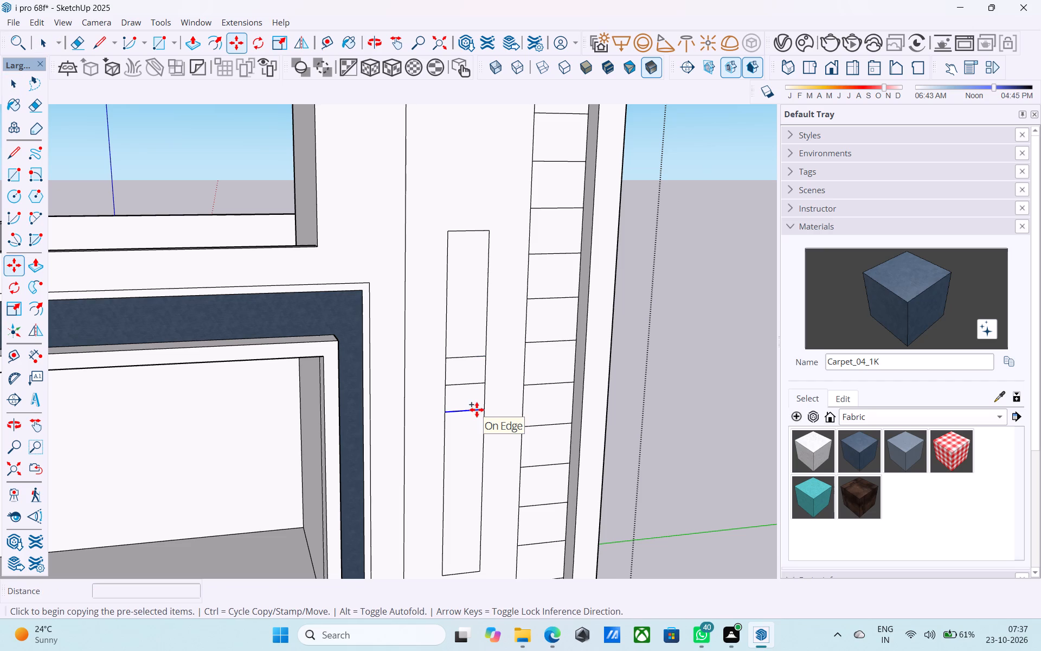
left_click(484, 410)
left_click(487, 441)
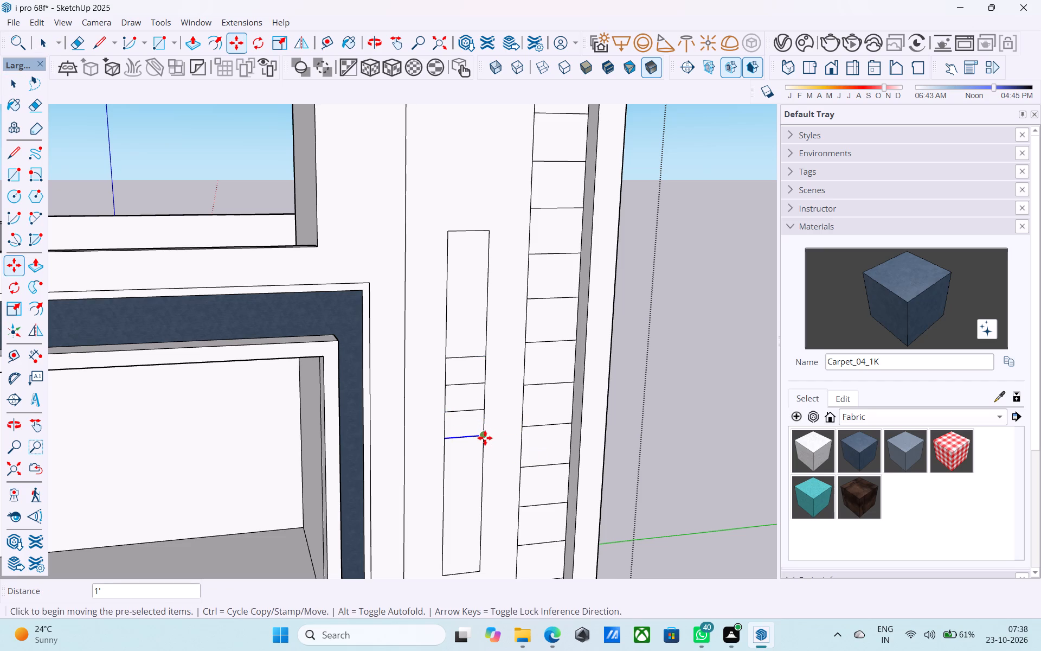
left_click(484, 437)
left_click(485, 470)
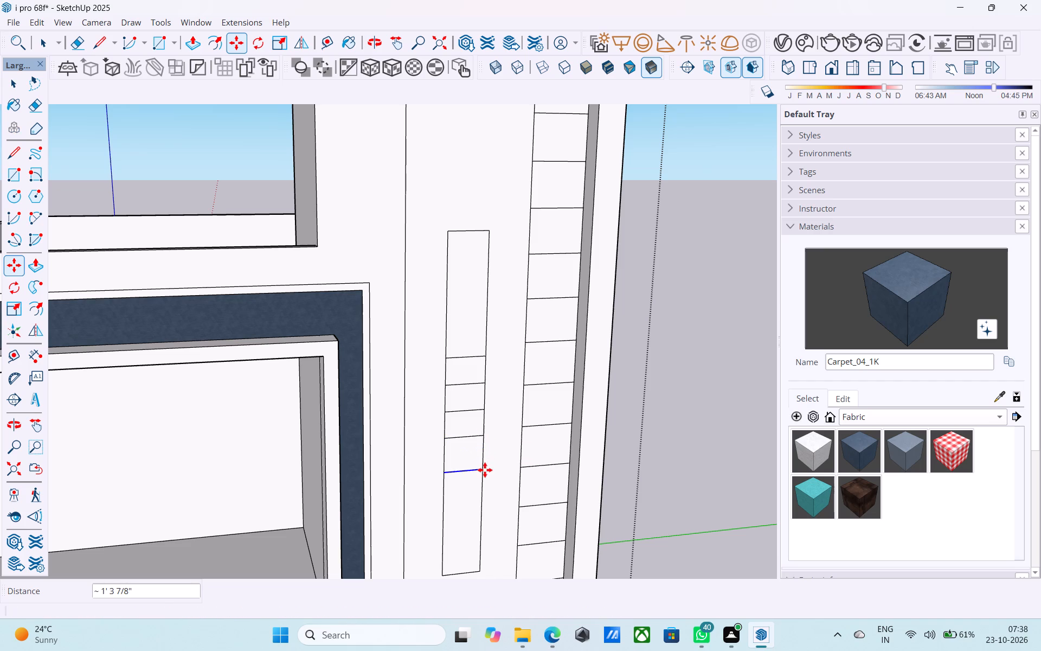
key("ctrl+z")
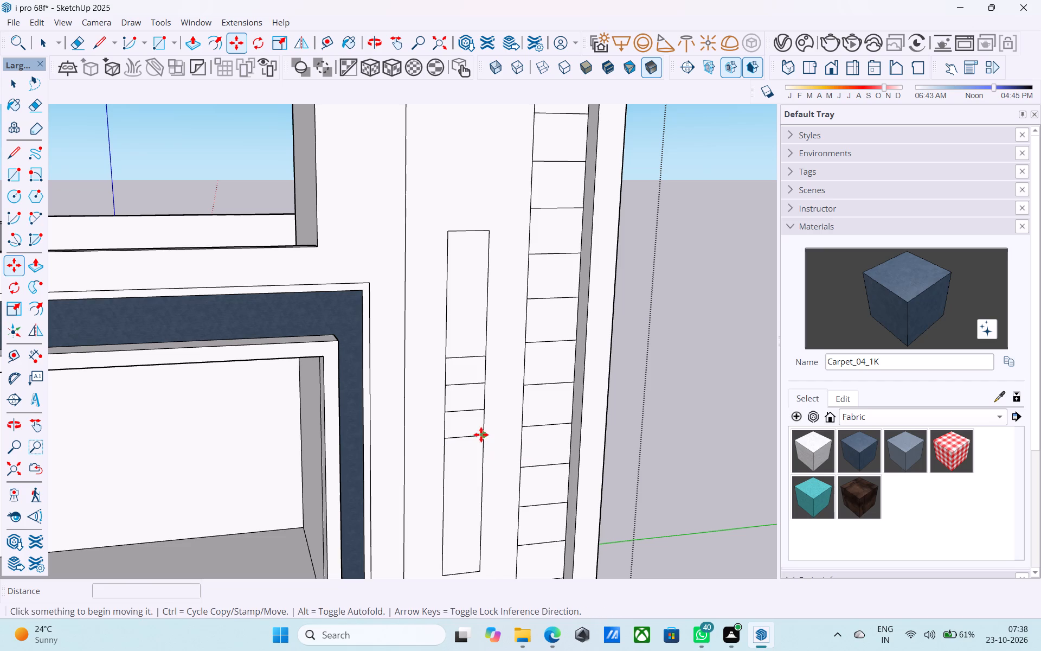
Copy the lowest cross line in the slot downward once more at the same spacing.
key("space")
left_click(475, 435)
key("m")
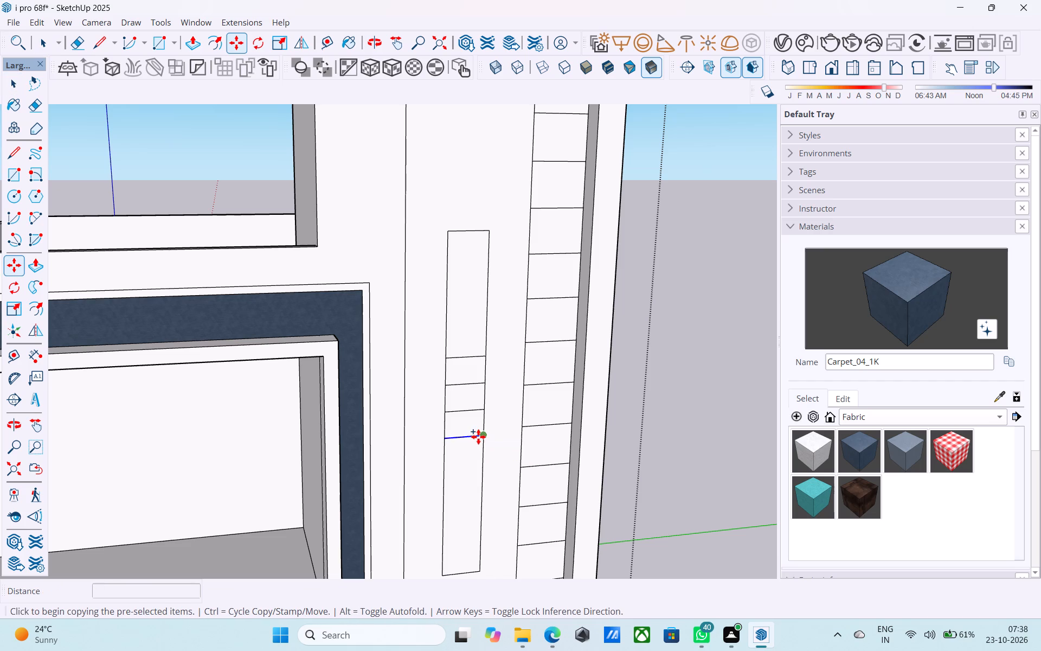
left_click(481, 438)
left_click(483, 463)
key("space")
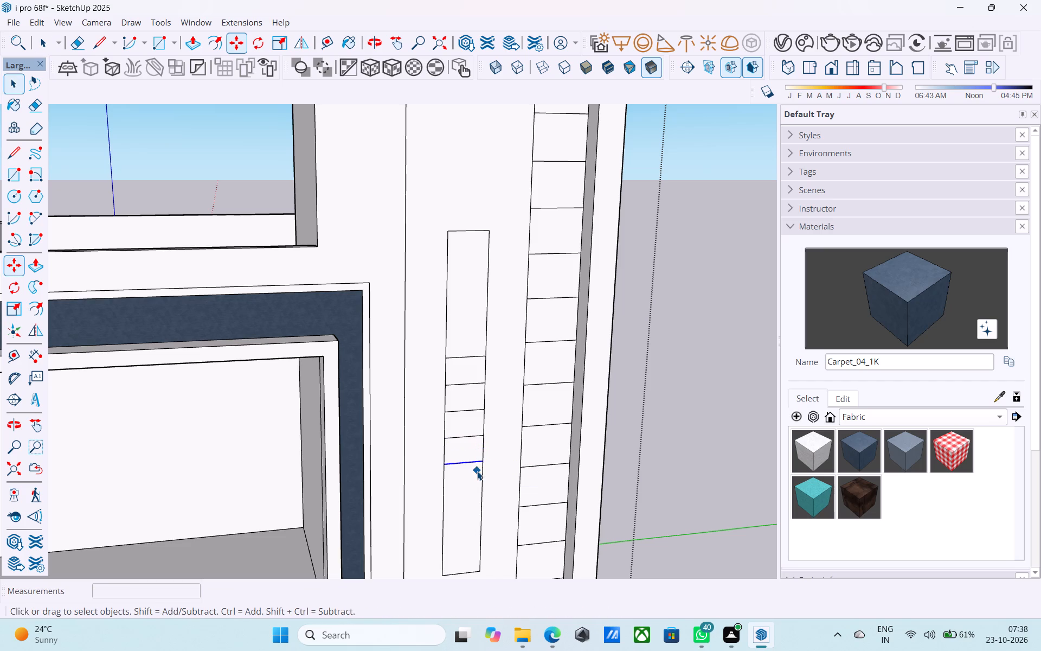
Draw a vertical centre line from the topmost to the lowest cross line in the tower slot.
middle_click_drag(468, 467, 457, 465)
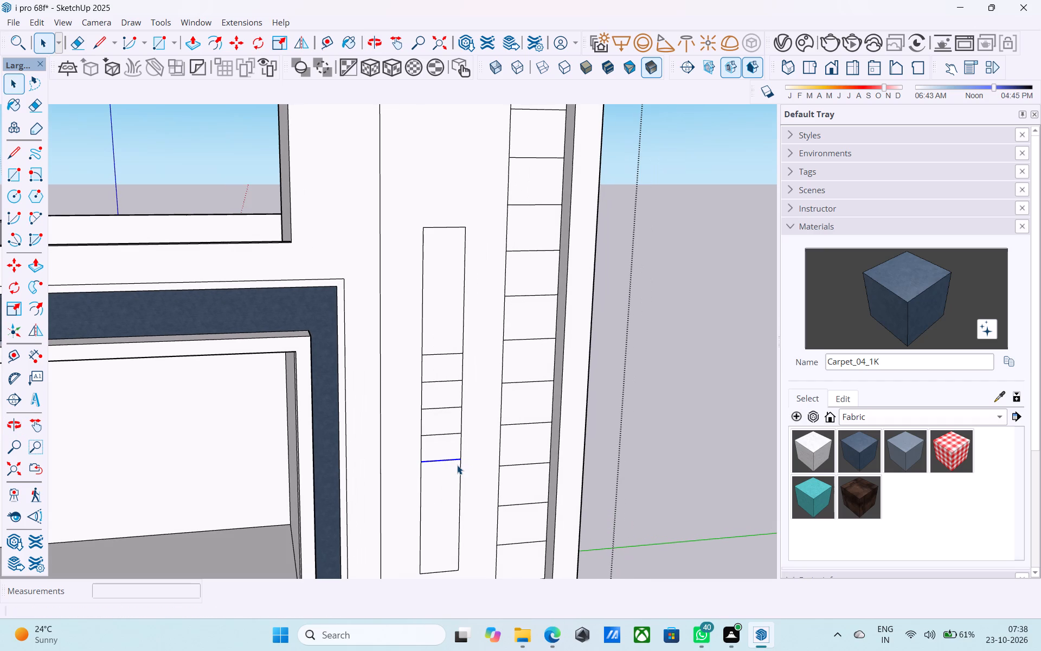
middle_click_drag(456, 467, 448, 464)
scroll(456, 467, "up", 1)
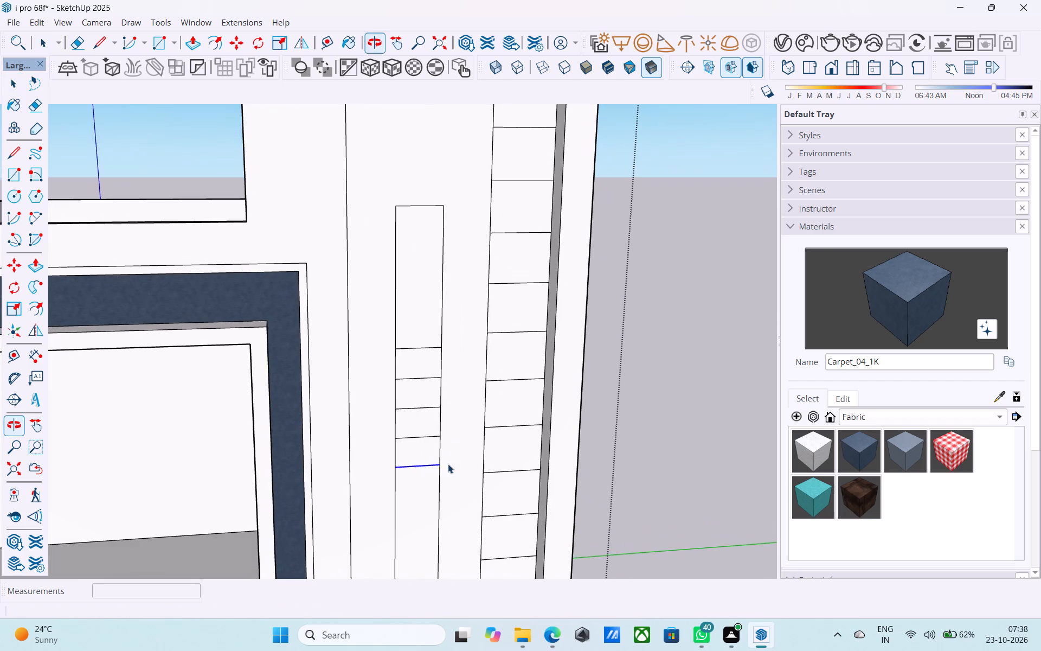
middle_click_drag(448, 464, 447, 469)
scroll(462, 396, "up", 4)
key("l")
left_click(395, 323)
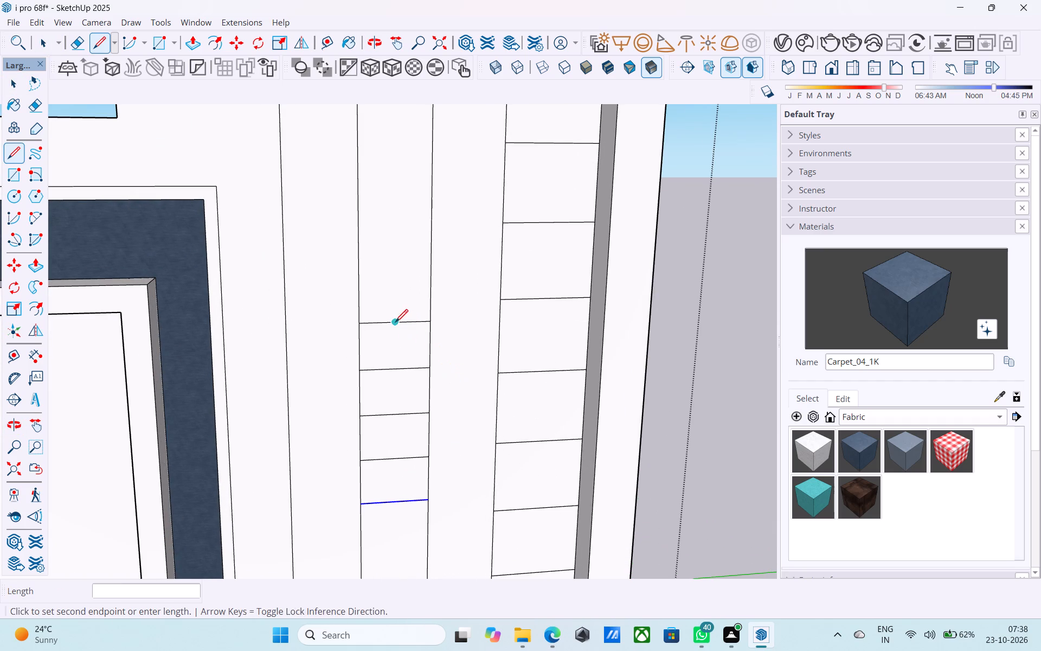
left_click(398, 506)
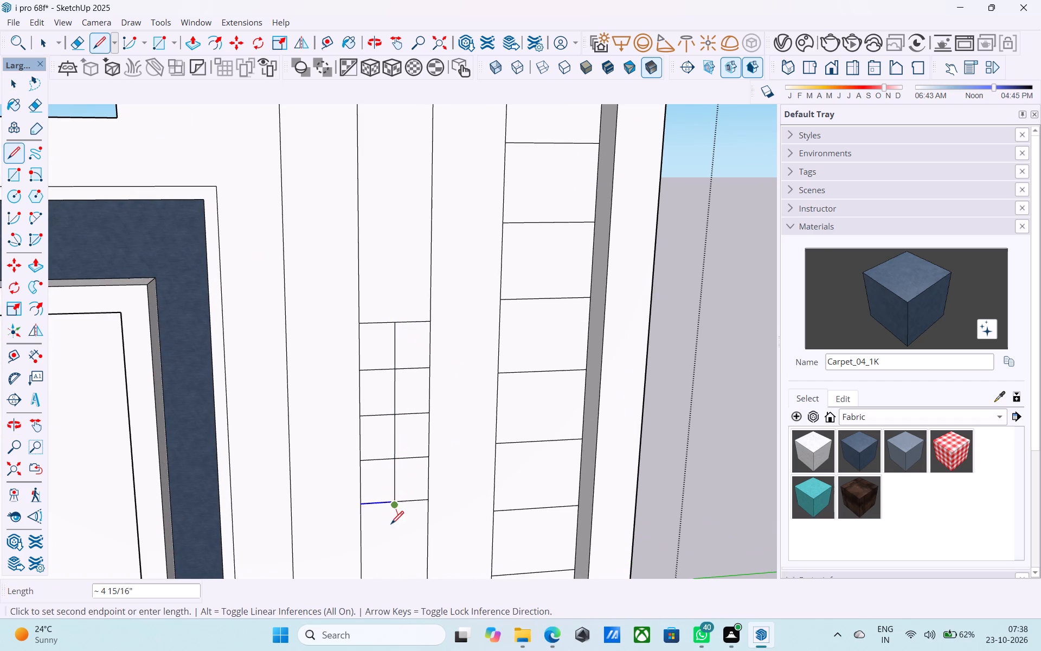
Erase the short stub of the vertical centre line that overshoots the lowest cross line.
scroll(389, 504, "up", 5)
key("e")
scroll(396, 494, "up", 9)
left_click_drag(400, 512, 397, 510)
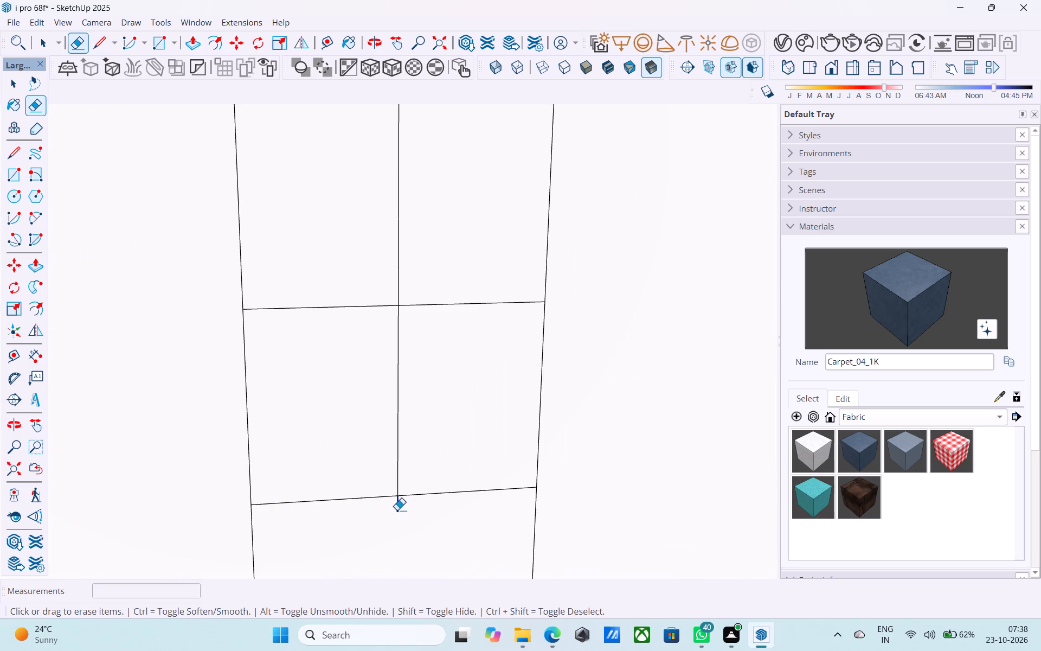
left_click_drag(397, 510, 393, 507)
key("space")
Paint all eight cells of the small grid in the tower slot with the Carpet_04_1K material.
scroll(391, 507, "down", 1)
scroll(391, 507, "up", 1)
scroll(391, 507, "down", 7)
scroll(394, 505, "up", 1)
scroll(394, 505, "down", 15)
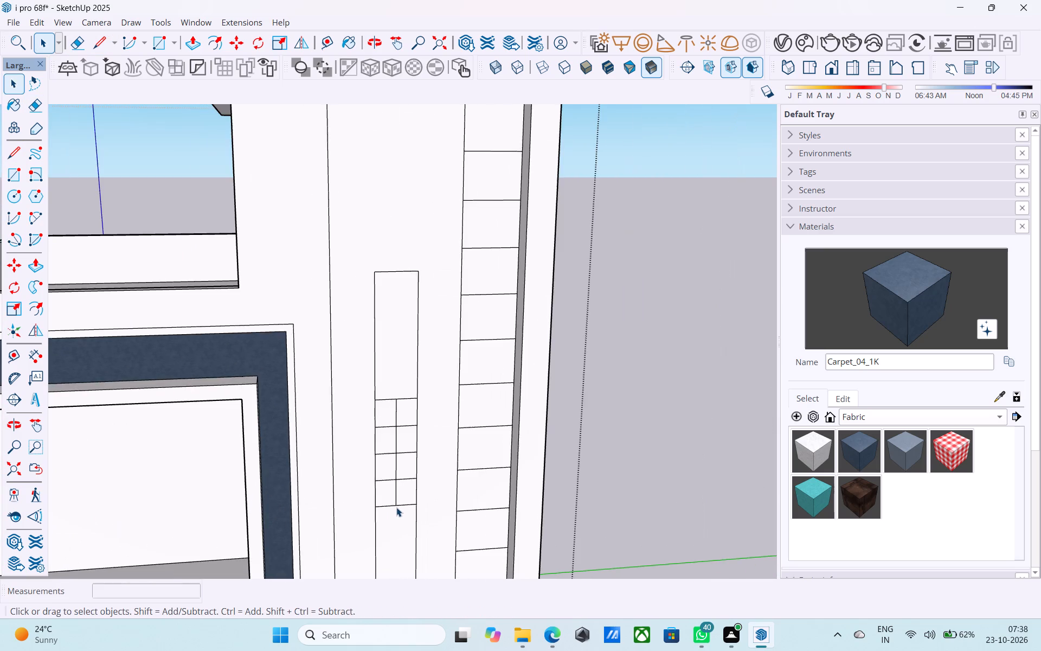
scroll(396, 503, "down", 5)
left_click(902, 299)
scroll(507, 314, "down", 5)
scroll(447, 386, "up", 2)
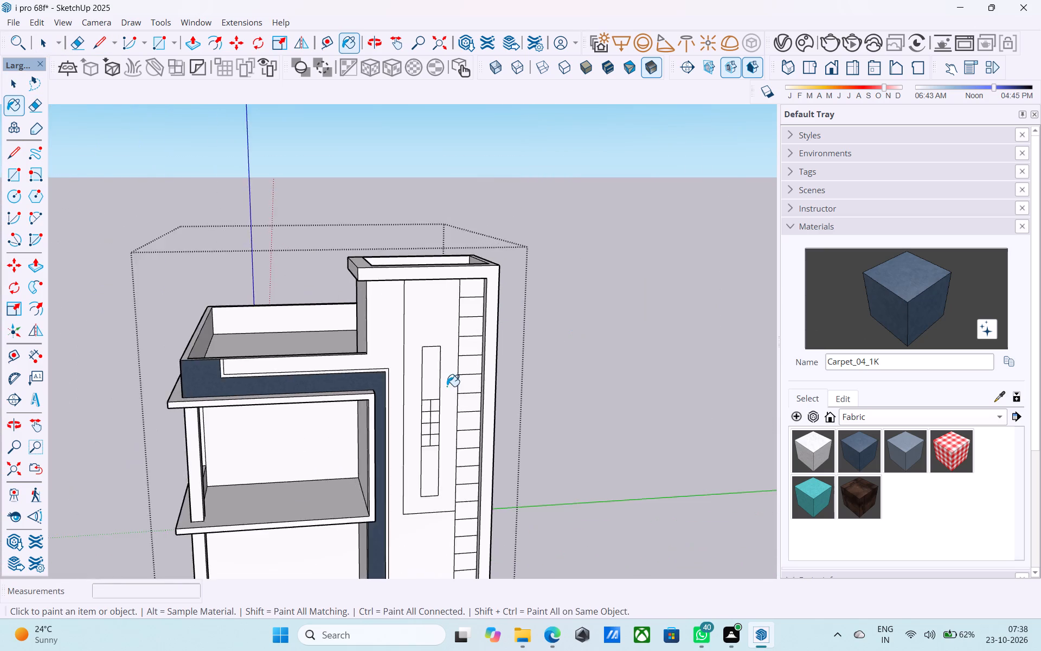
scroll(447, 386, "up", 8)
left_click(412, 425)
left_click(413, 442)
left_click(407, 473)
left_click(403, 505)
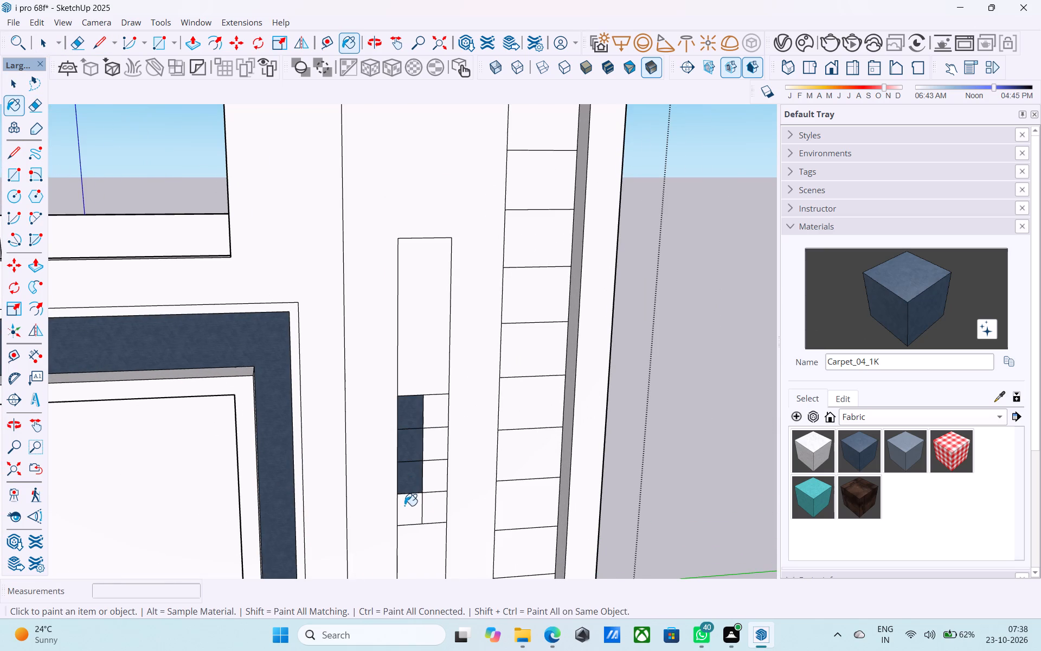
left_click(428, 502)
left_click(430, 488)
left_click(436, 456)
left_click(430, 419)
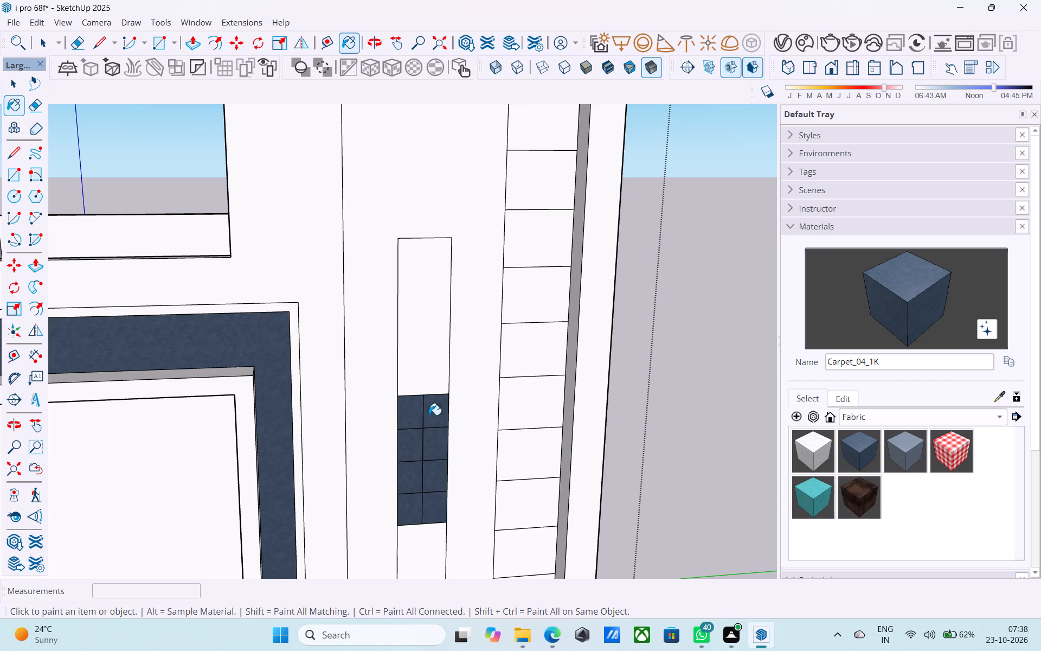
key("space")
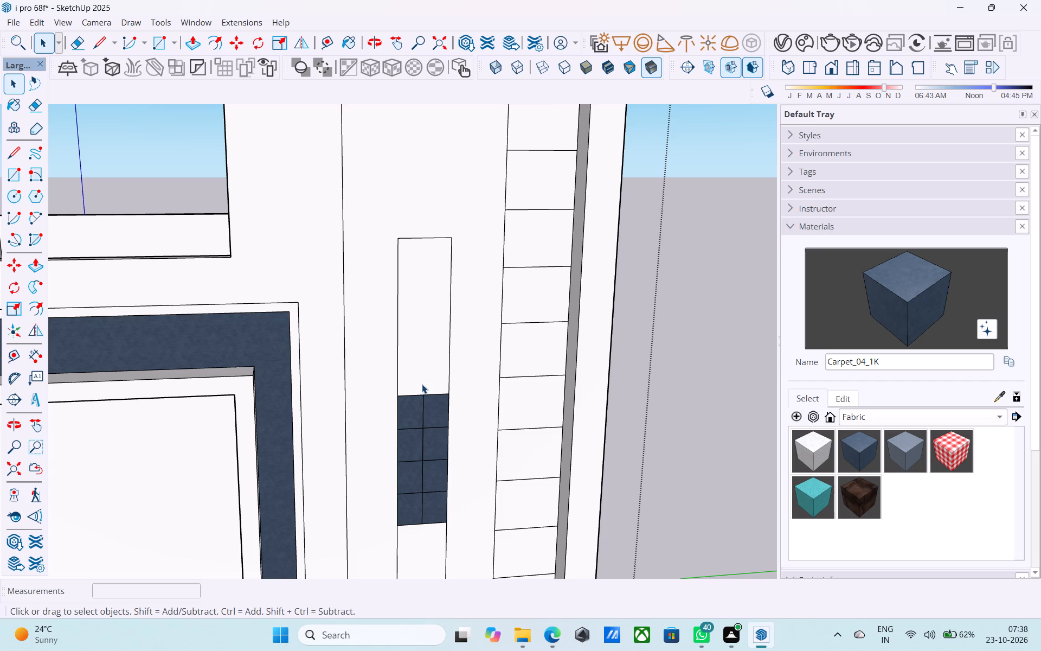
Save the model.
scroll(420, 382, "down", 1)
middle_click_drag(420, 382, 412, 377)
key("ctrl+s")
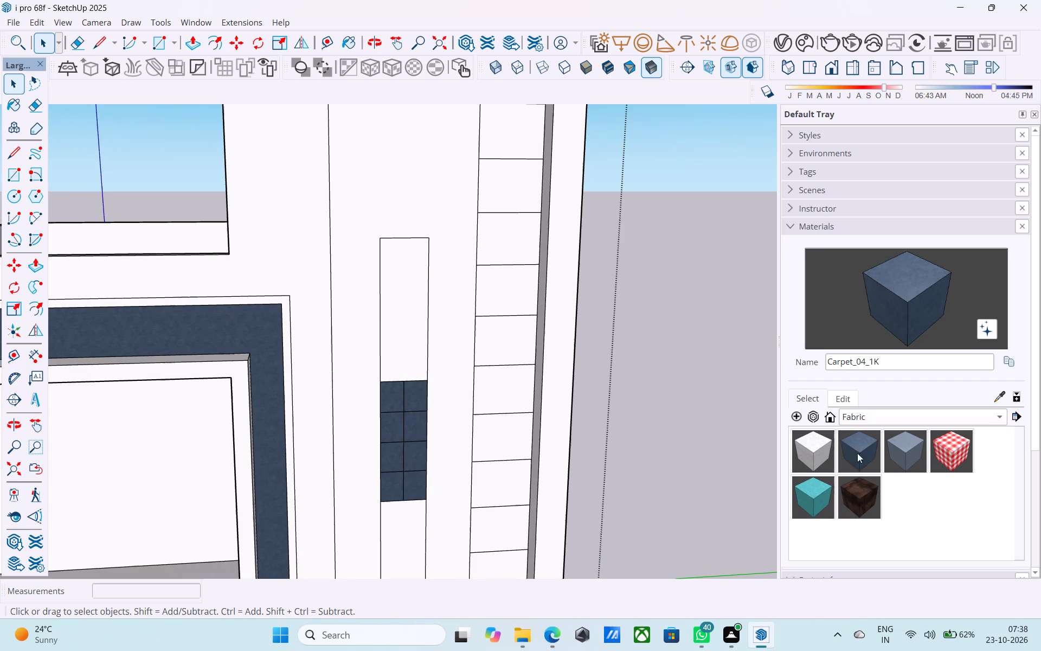
Paint the blank panel above the small grid in the tower slot with the solid colour C03_Honey_Glow.
left_click(876, 422)
left_click(887, 510)
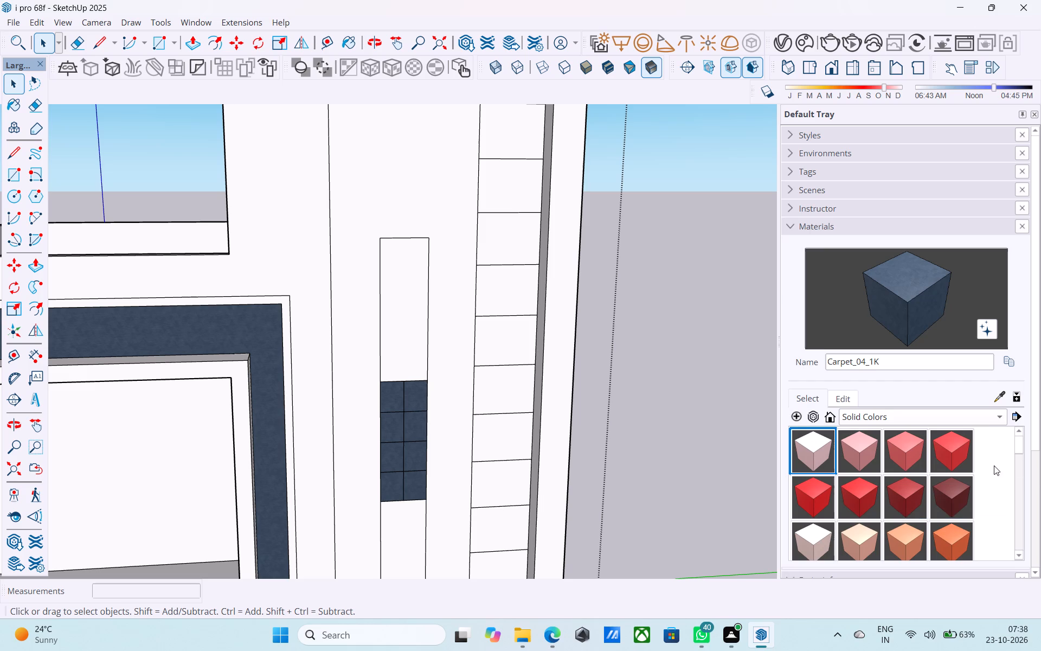
scroll(939, 482, "down", 6)
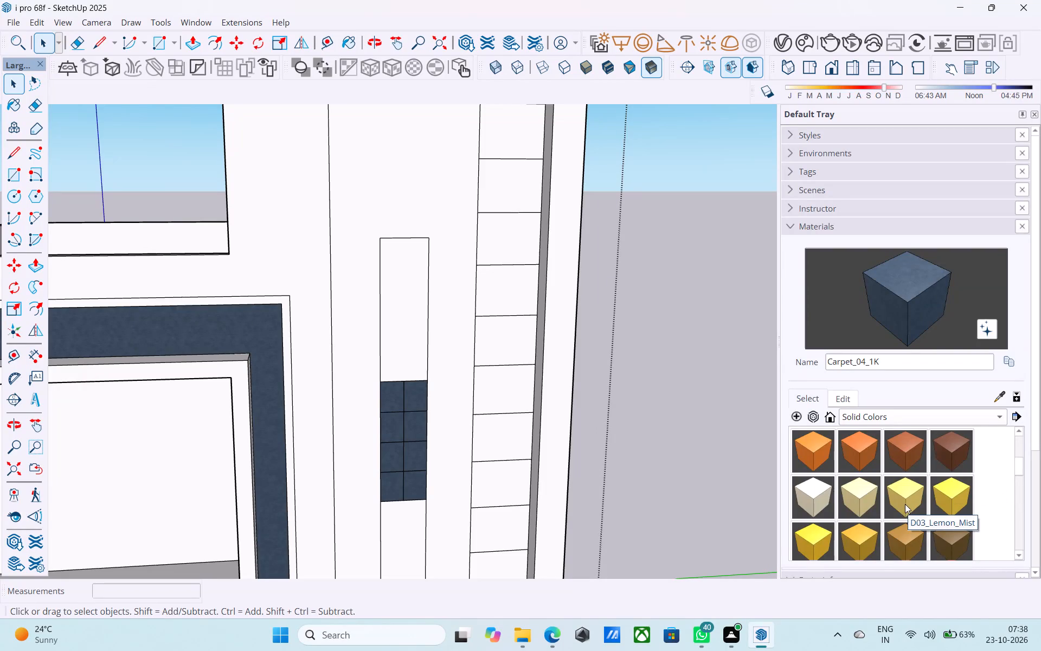
scroll(905, 504, "up", 1)
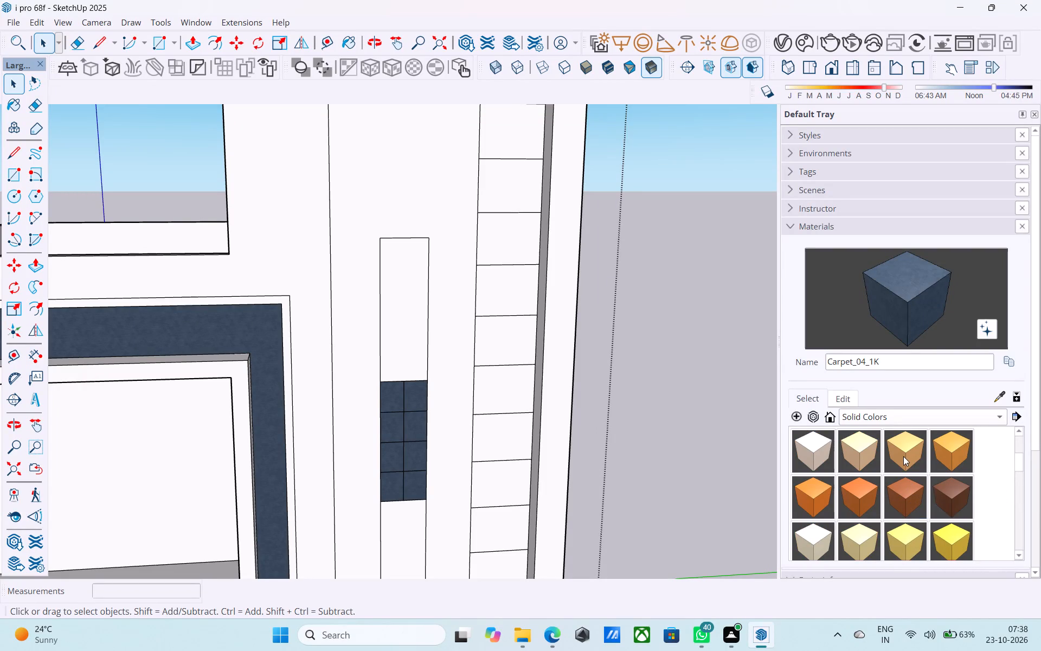
scroll(903, 459, "down", 4)
scroll(903, 459, "up", 2)
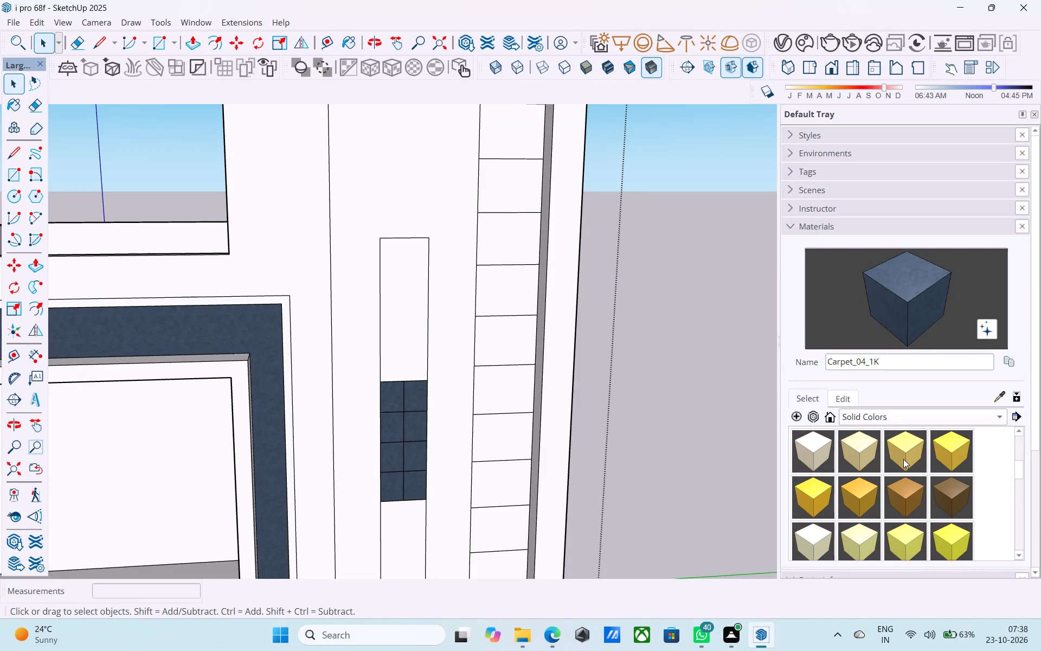
left_click(903, 457)
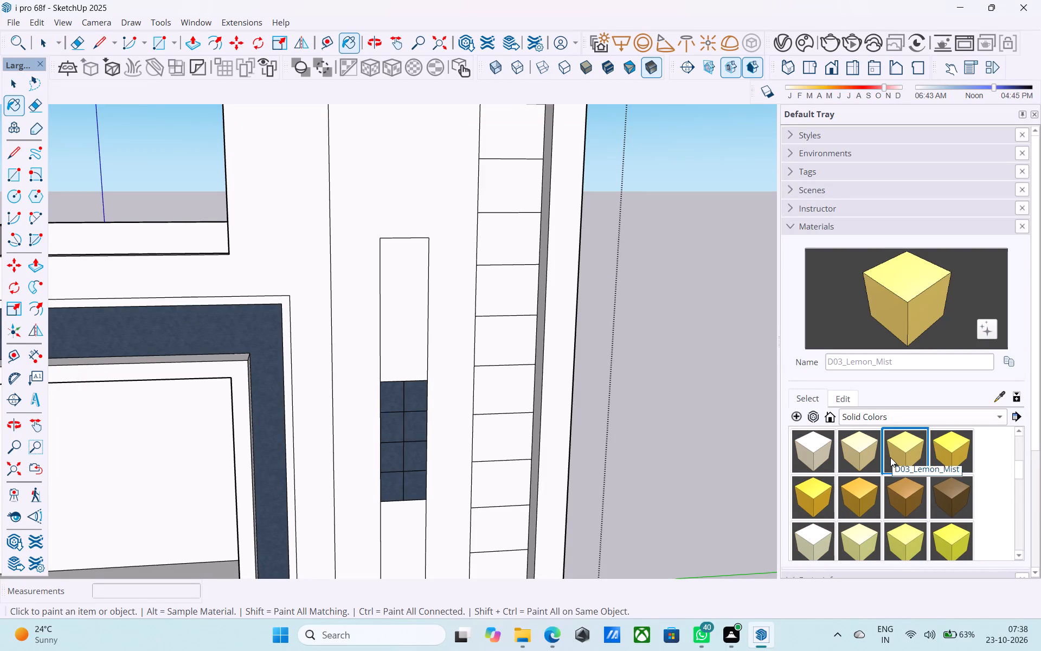
scroll(886, 476, "up", 1)
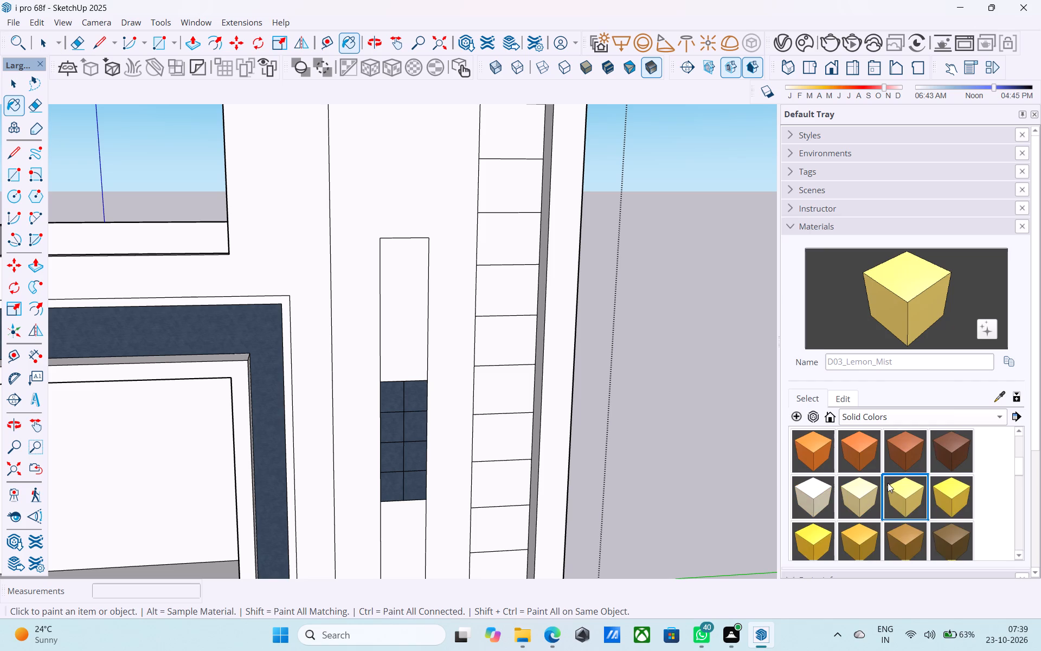
scroll(888, 483, "up", 1)
left_click(899, 459)
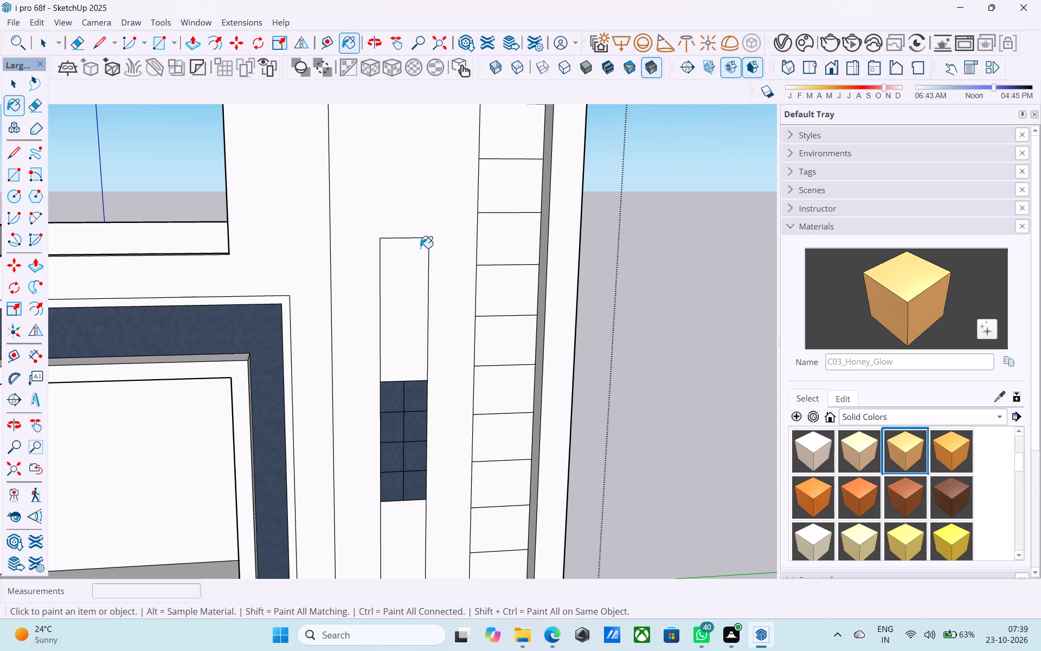
left_click(420, 248)
scroll(436, 197, "down", 7)
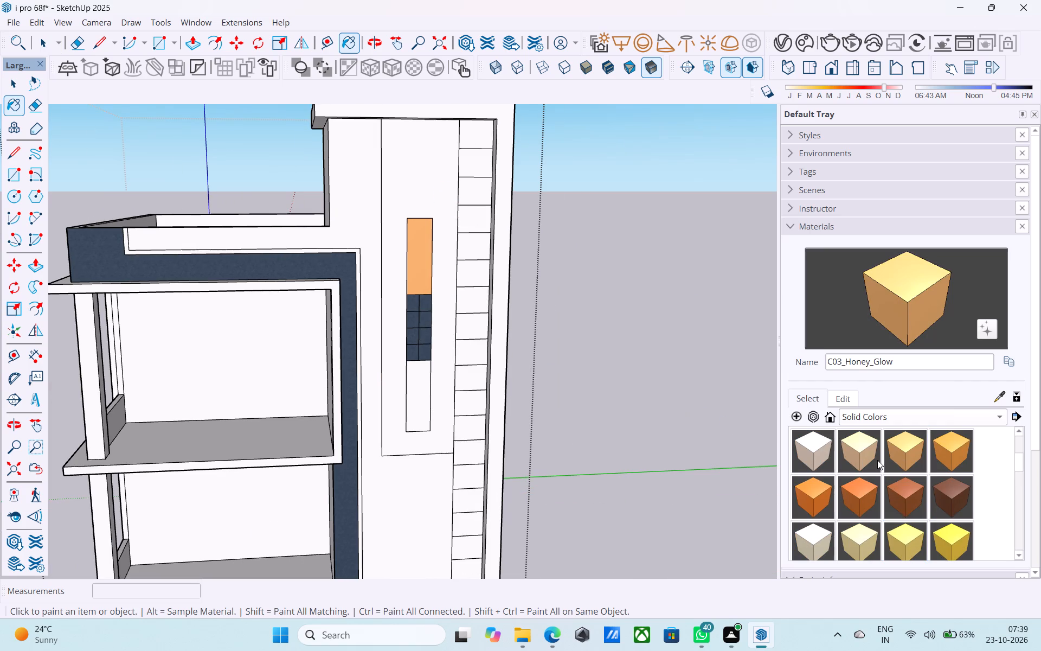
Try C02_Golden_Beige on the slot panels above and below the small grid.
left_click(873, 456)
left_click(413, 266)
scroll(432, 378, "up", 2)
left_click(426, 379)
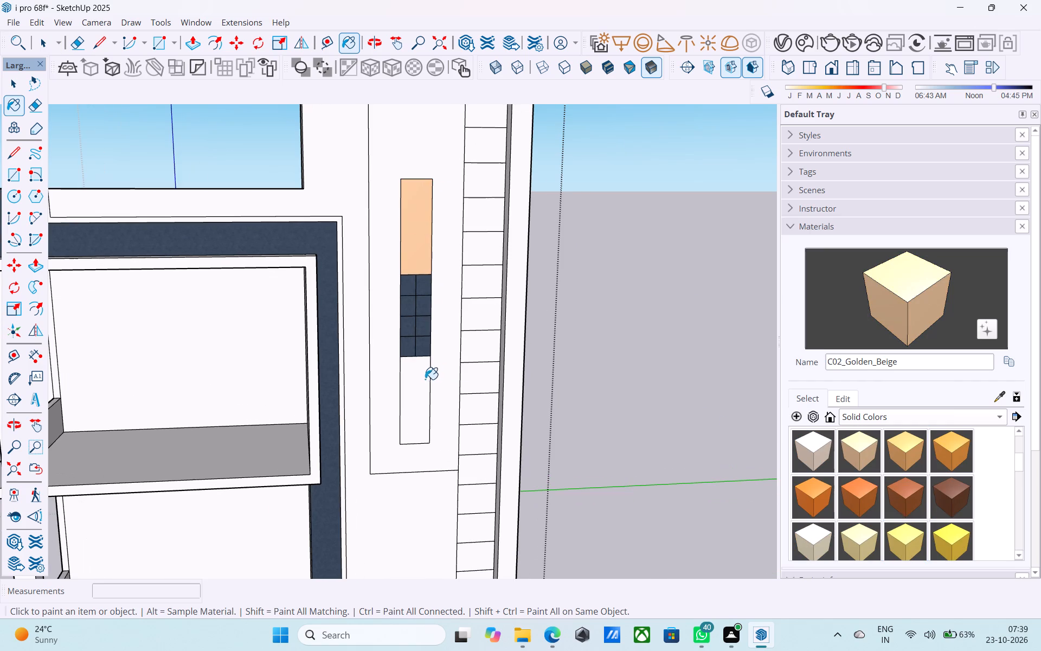
Paint the slot panels above and below the small grid with C03_Honey_Glow.
left_click(904, 441)
left_click(428, 213)
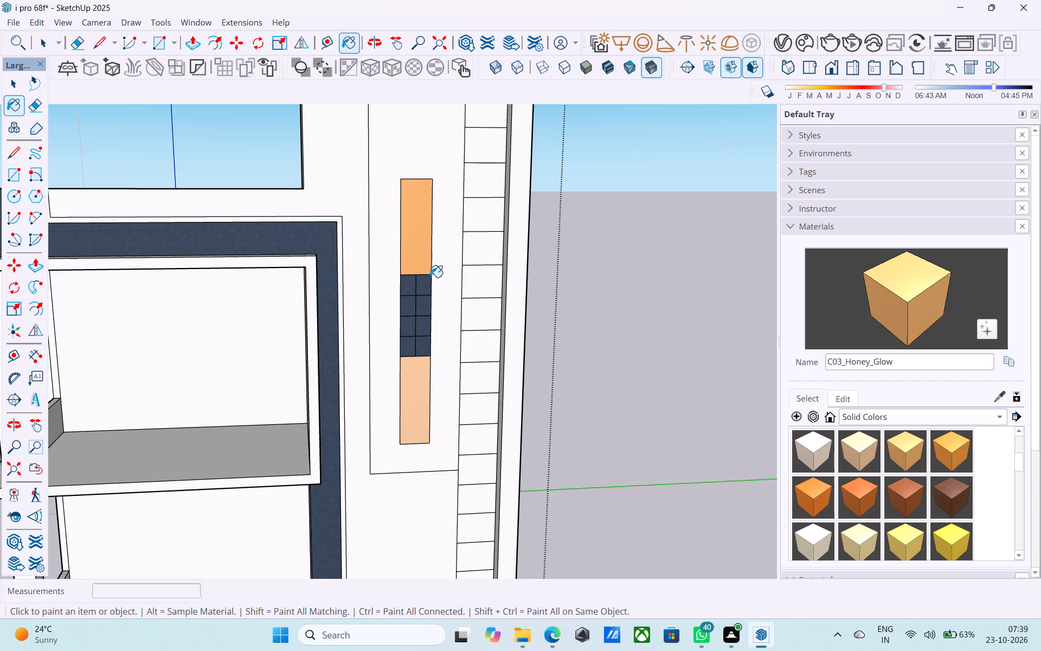
left_click(423, 385)
scroll(410, 371, "down", 6)
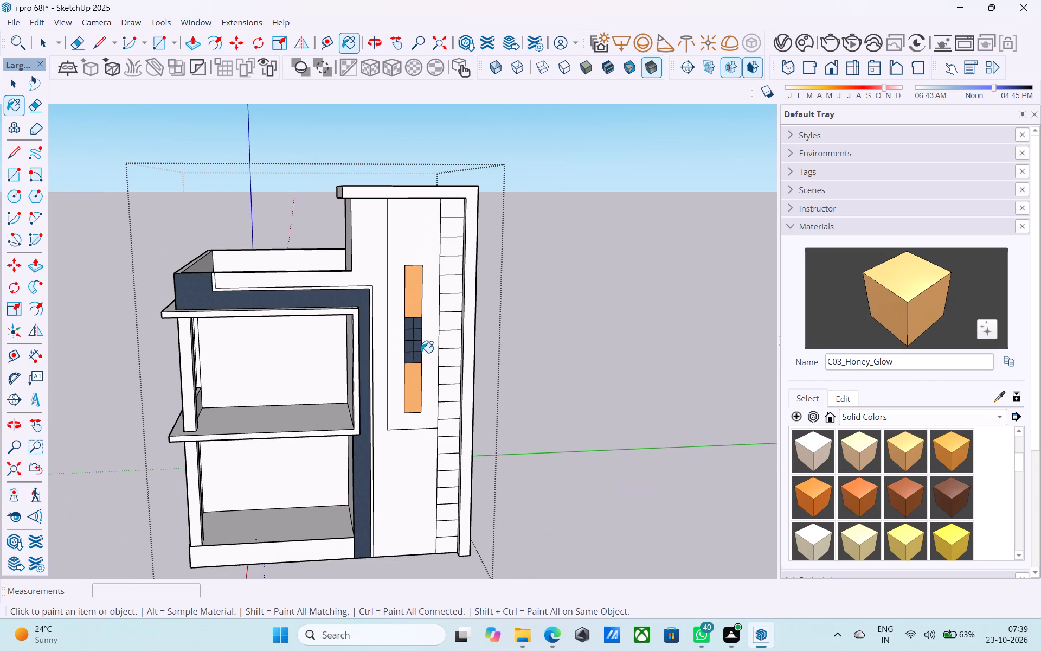
Paint the tall tower panel surrounding the slot with the Carpet_04_1K fabric material.
scroll(903, 452, "up", 1)
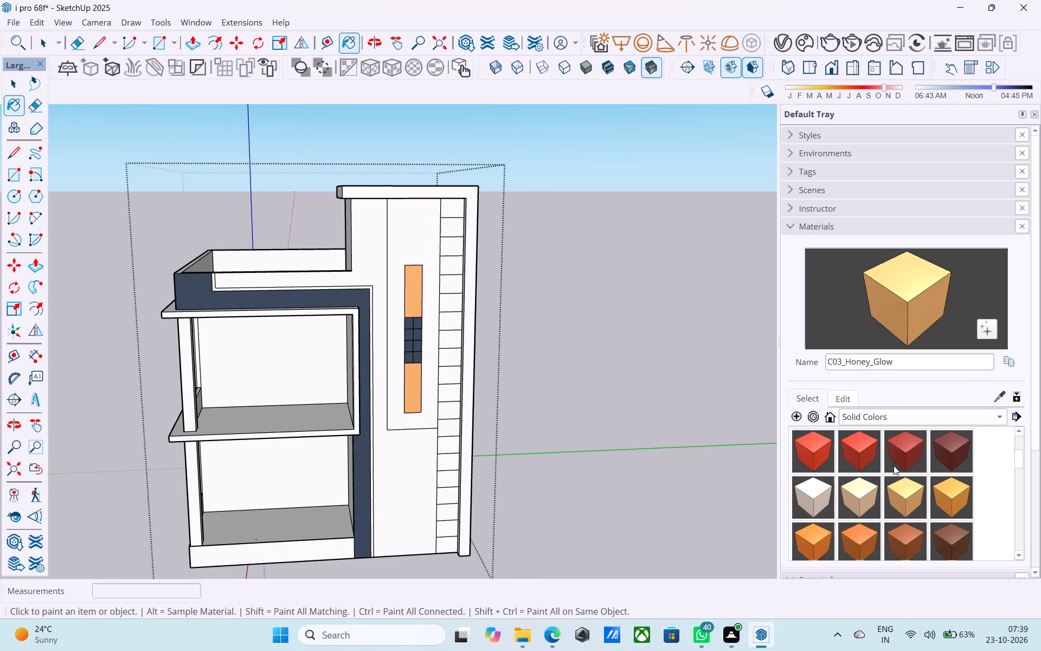
scroll(884, 470, "up", 2)
scroll(884, 470, "down", 4)
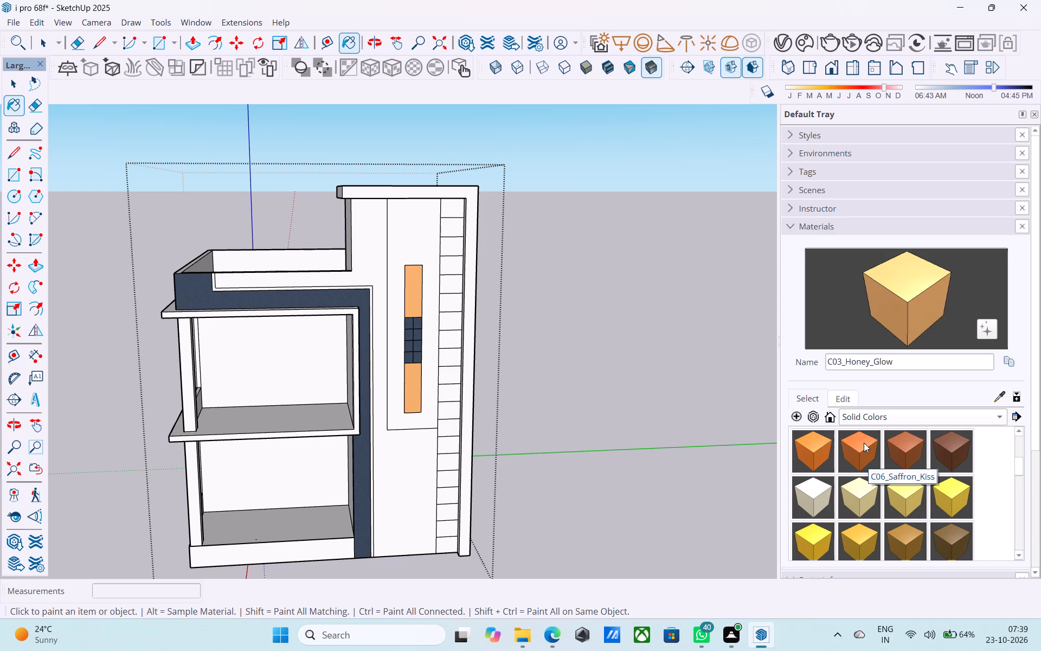
scroll(864, 443, "down", 2)
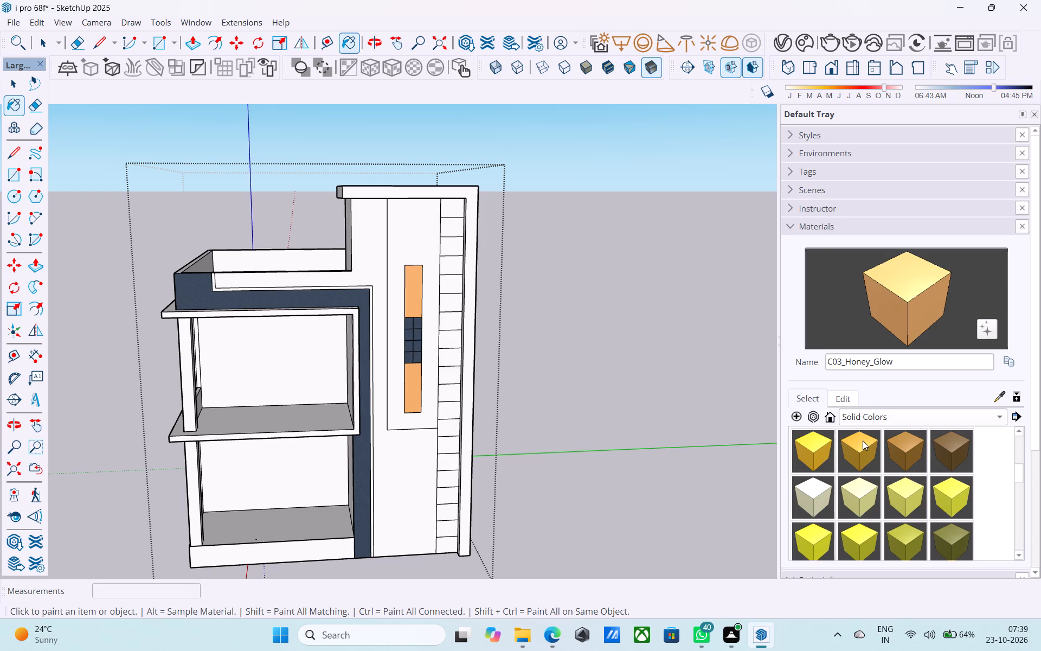
scroll(862, 442, "down", 6)
middle_click_drag(850, 459, 840, 459)
left_click(850, 423)
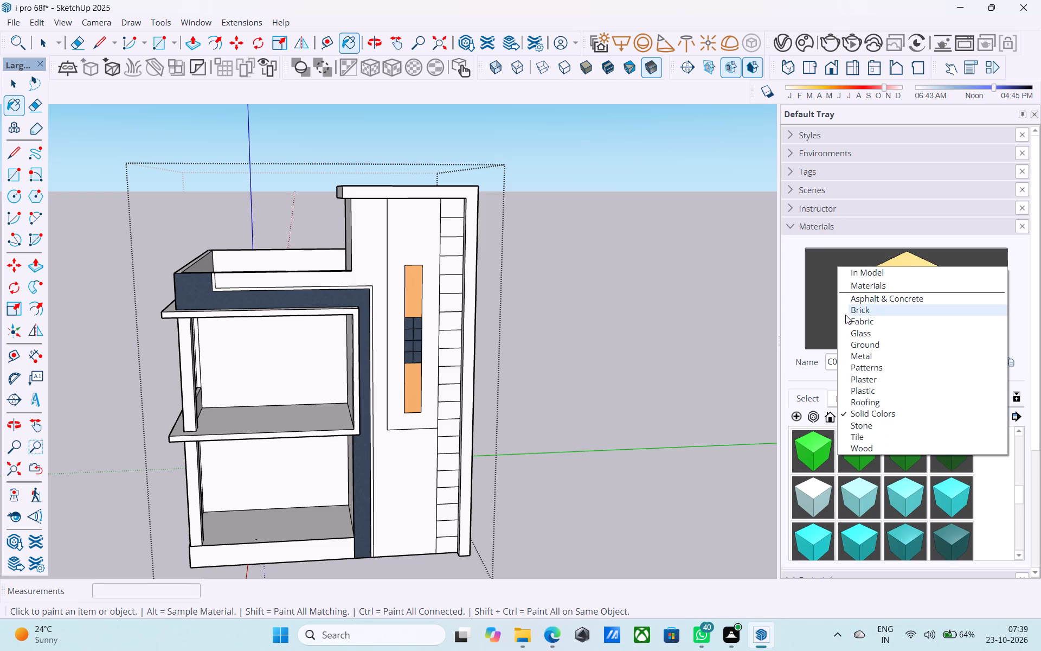
left_click(850, 321)
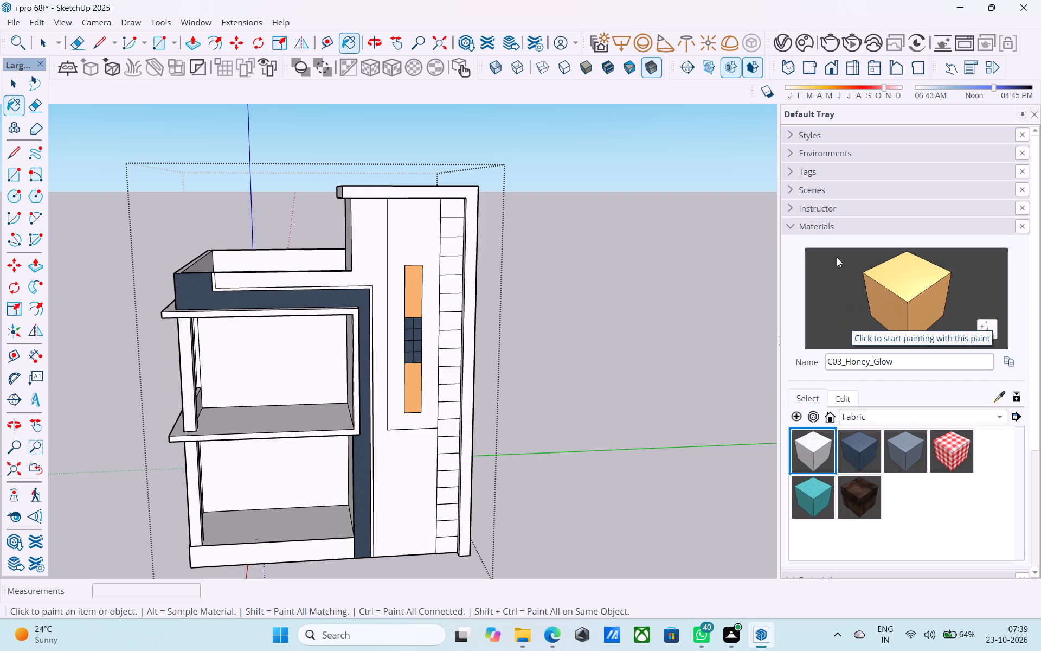
left_click(857, 450)
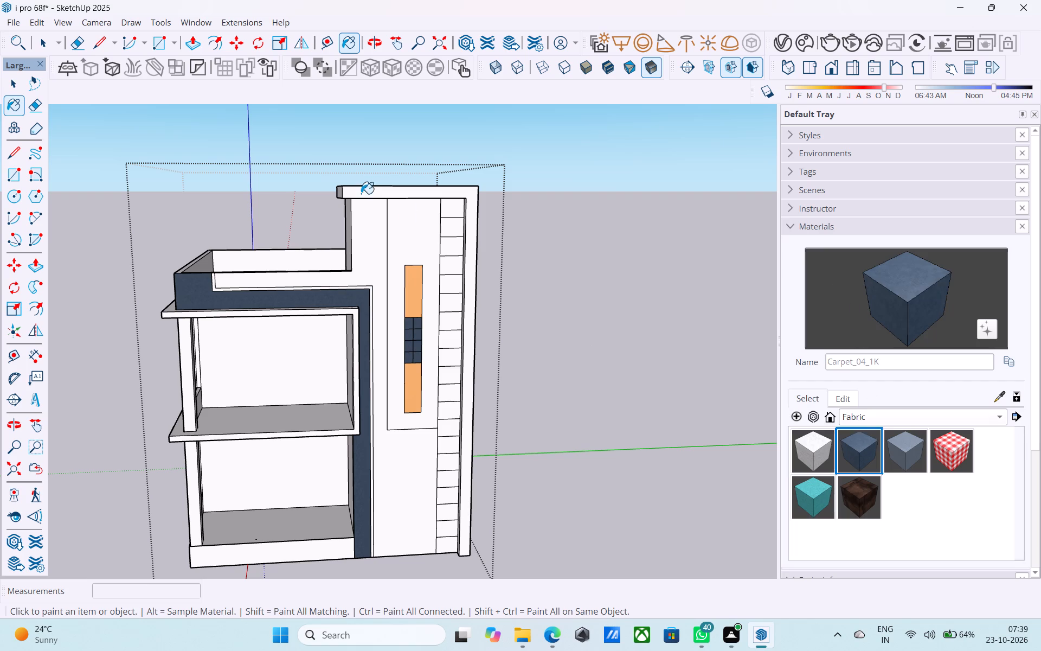
left_click(416, 226)
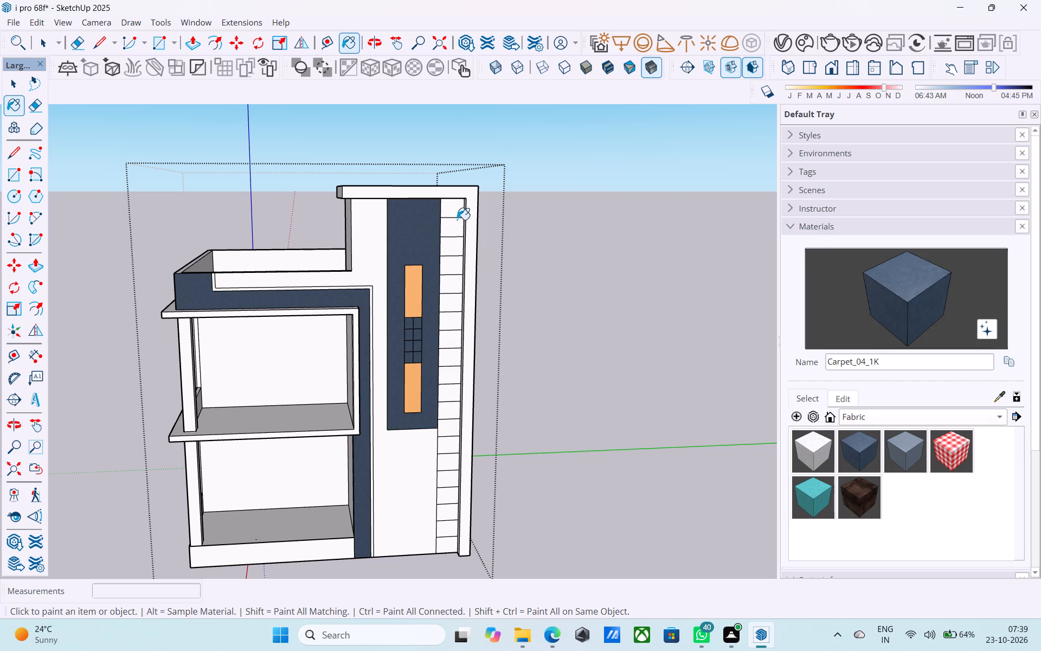
Paint the top eight cells of the tower's narrow cell column, beside the tall panel, with Carpet_04_1K.
scroll(457, 219, "up", 8)
left_click(461, 206)
left_click(457, 234)
scroll(433, 178, "down", 7)
scroll(452, 252, "up", 6)
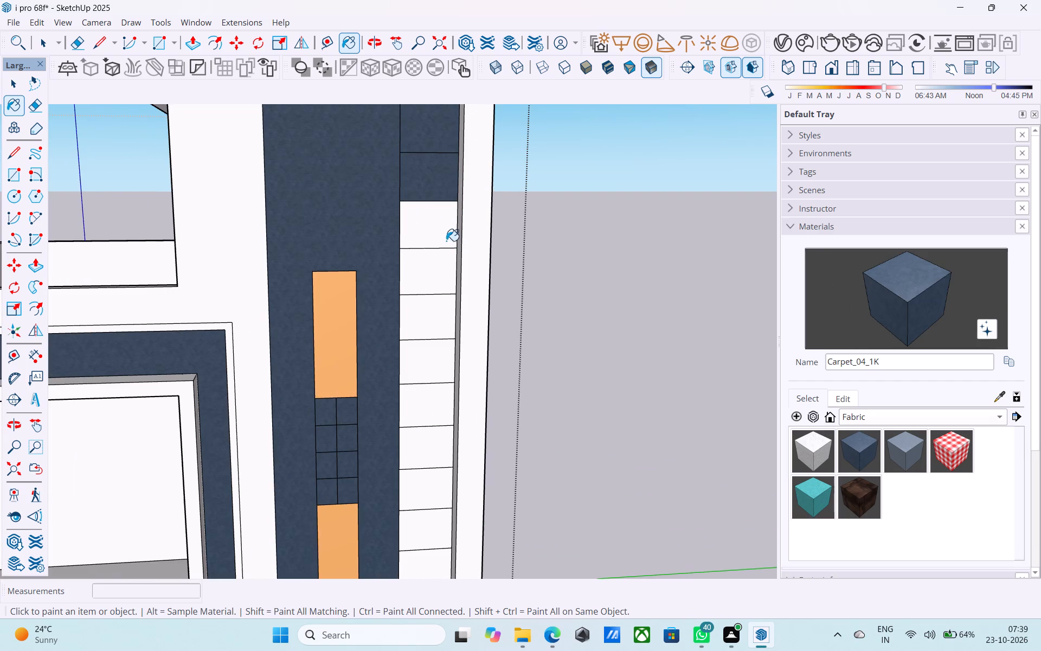
left_click(441, 231)
left_click_drag(441, 234, 438, 248)
left_click(434, 261)
scroll(417, 139, "down", 7)
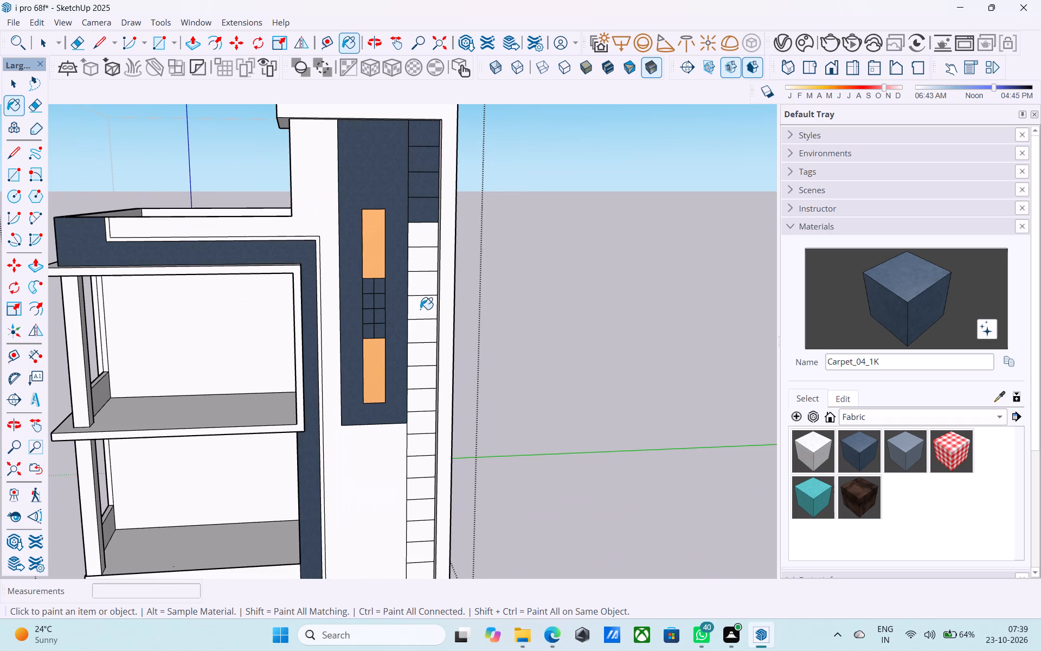
left_click(420, 309)
left_click(427, 284)
left_click(427, 263)
left_click(427, 245)
scroll(407, 157, "down", 8)
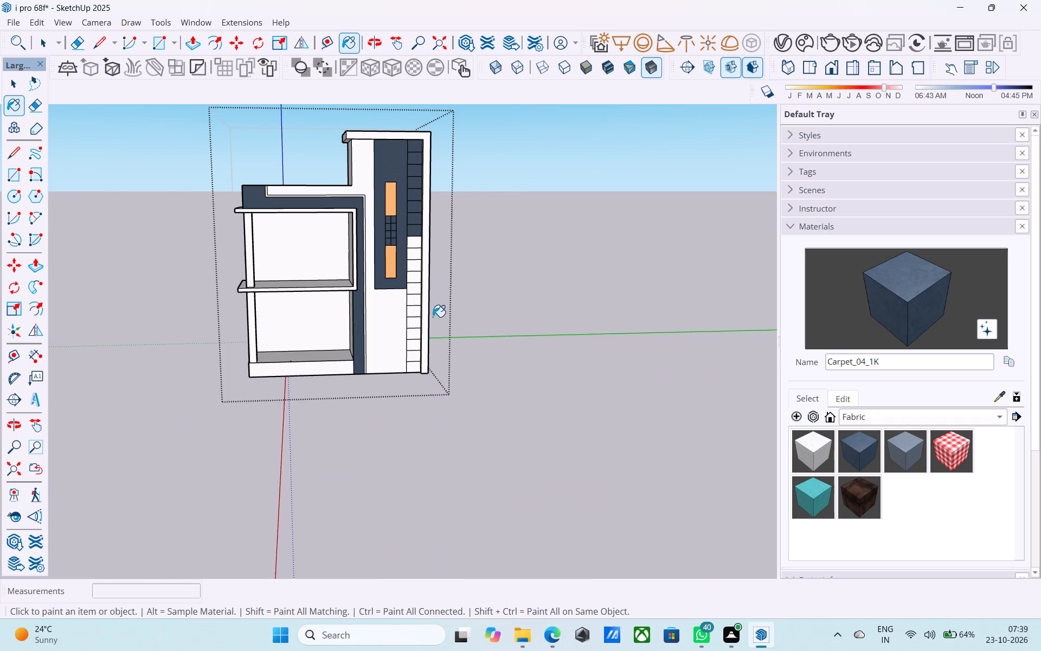
Paint the next four cells down the tower's narrow cell column with Carpet_04_1K.
scroll(427, 315, "up", 7)
left_click(395, 243)
left_click(395, 225)
left_click(400, 196)
left_click(405, 149)
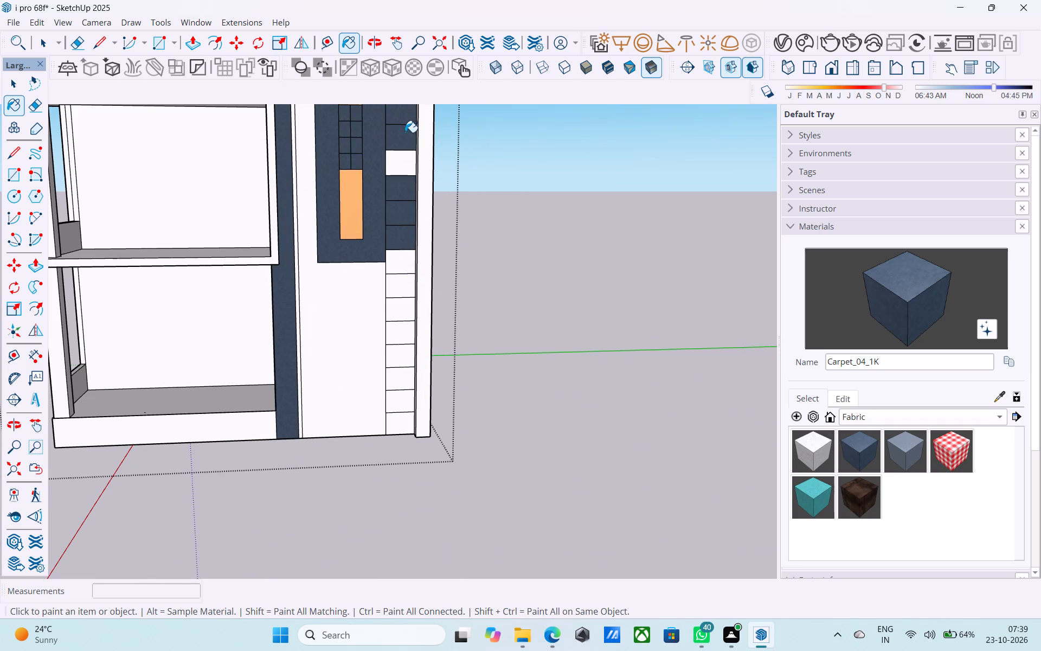
scroll(405, 132, "down", 6)
scroll(405, 133, "up", 5)
left_click(399, 155)
scroll(399, 150, "down", 6)
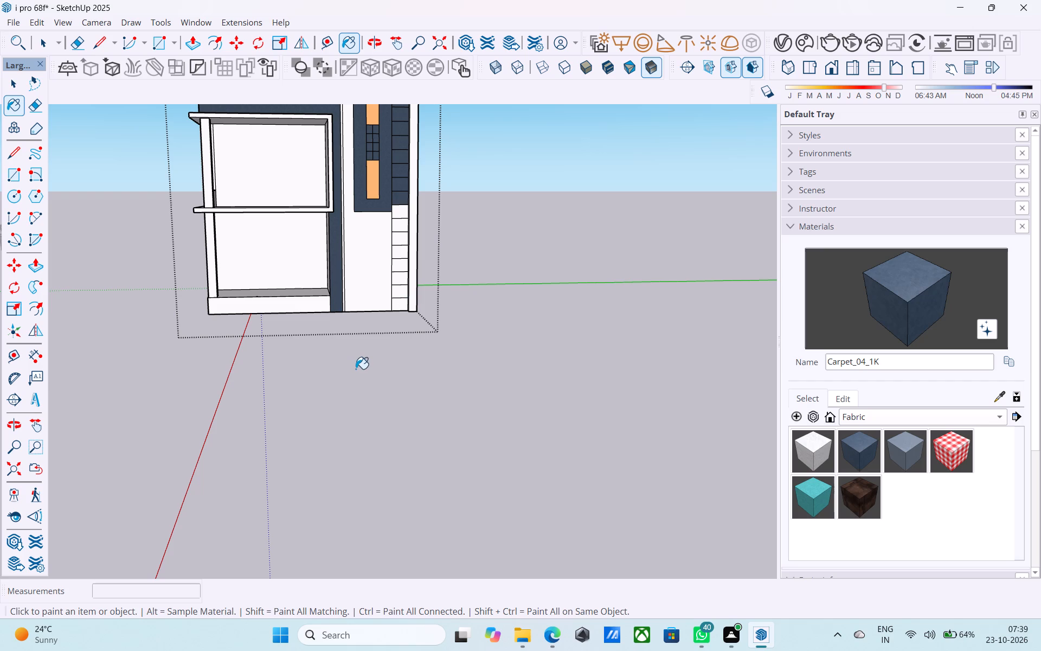
Paint the remaining eight cells at the base of the tower's narrow cell column with Carpet_04_1K.
scroll(391, 315, "up", 5)
left_click(397, 302)
left_click(397, 284)
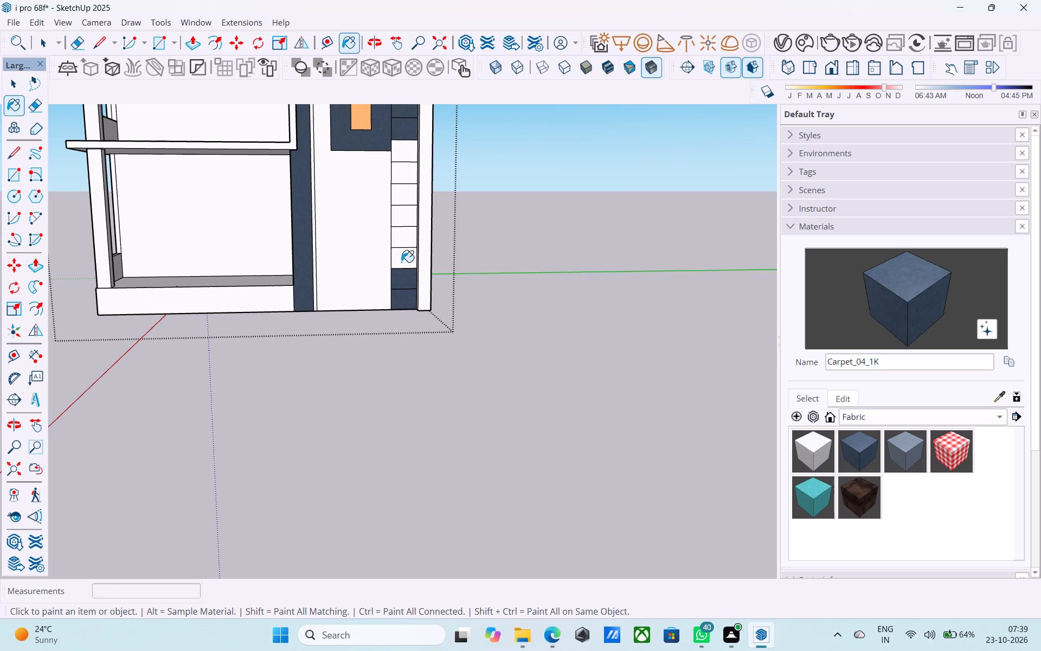
left_click(400, 258)
left_click(403, 242)
left_click(406, 202)
left_click(402, 220)
left_click(397, 174)
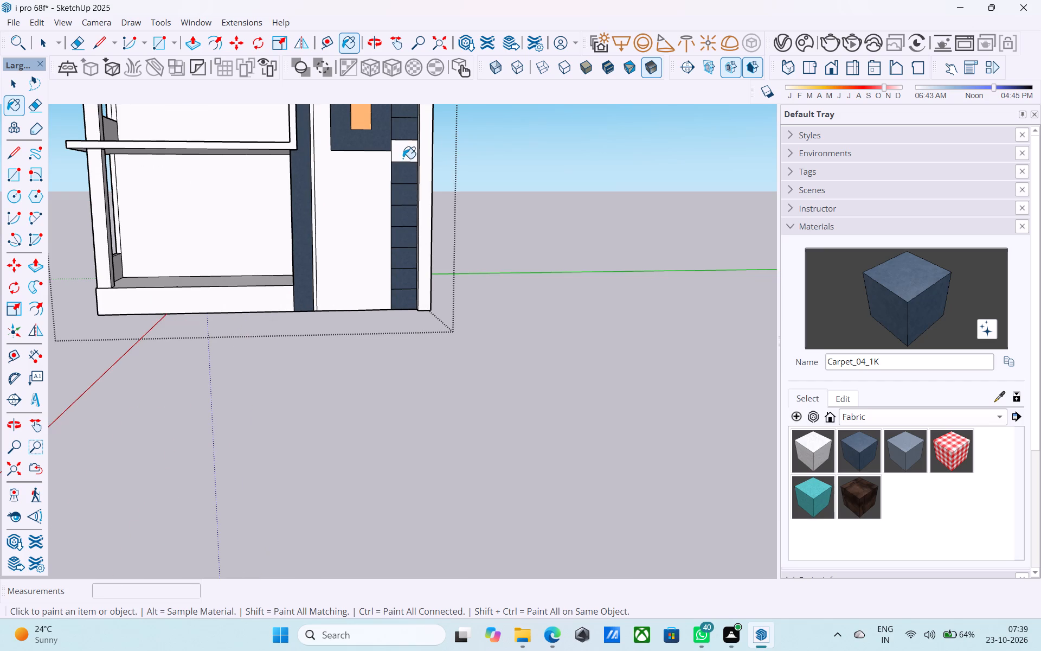
left_click(403, 158)
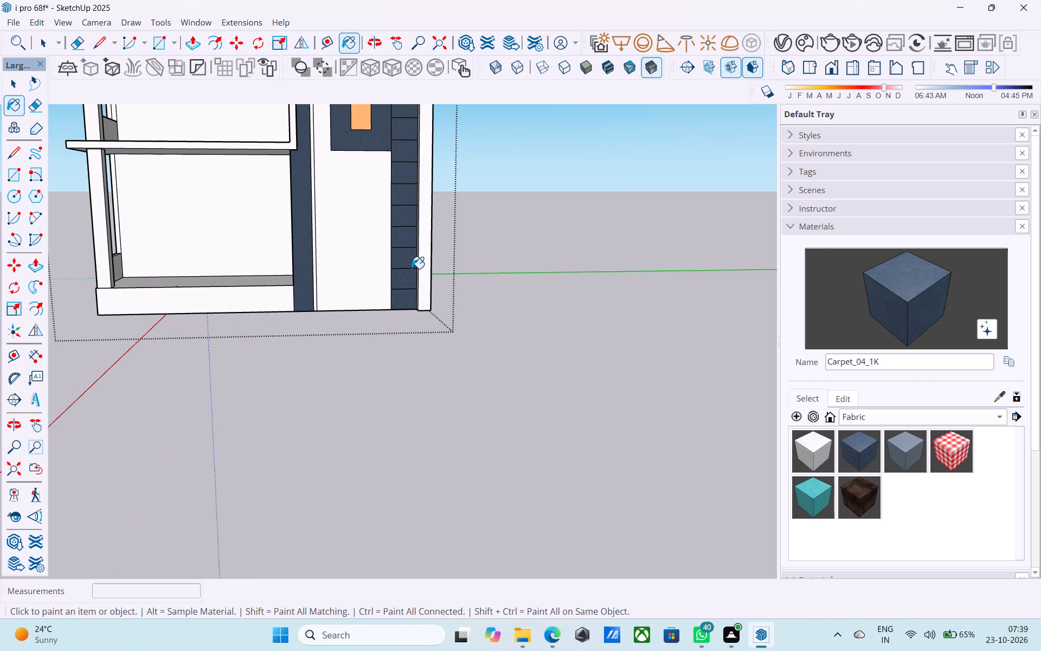
Examine the painted tower, facade band and parapet corner of the house from several angles.
scroll(412, 269, "down", 12)
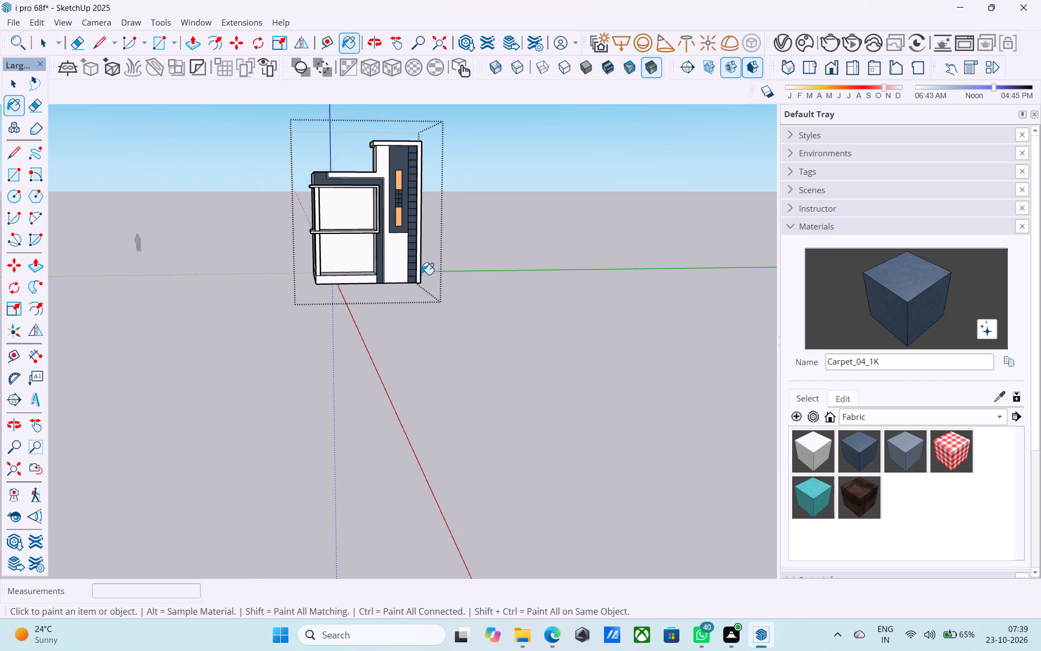
middle_click_drag(422, 281, 441, 333)
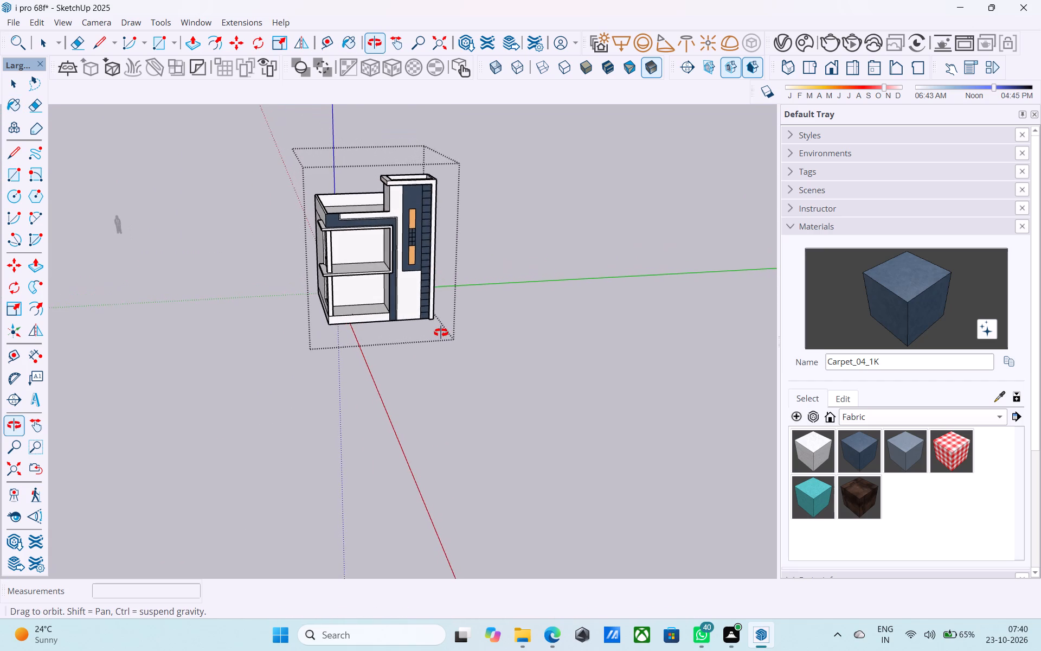
middle_click_drag(441, 333, 451, 329)
scroll(455, 359, "down", 3)
scroll(408, 269, "up", 5)
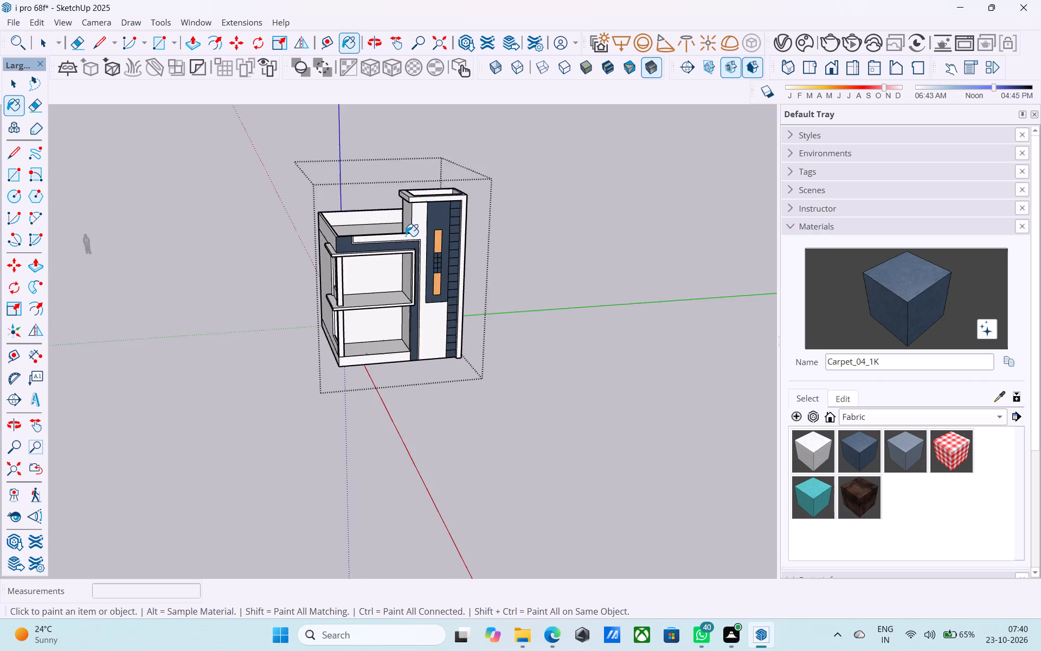
scroll(406, 236, "up", 10)
middle_click_drag(407, 241, 385, 226)
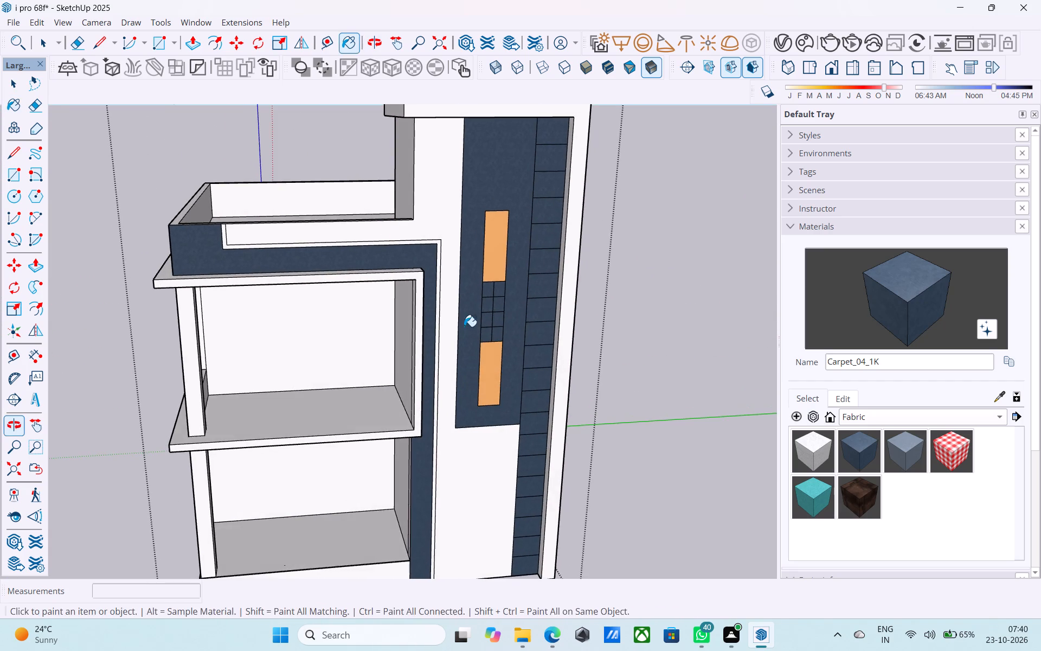
scroll(464, 327, "up", 1)
middle_click_drag(462, 325, 449, 301)
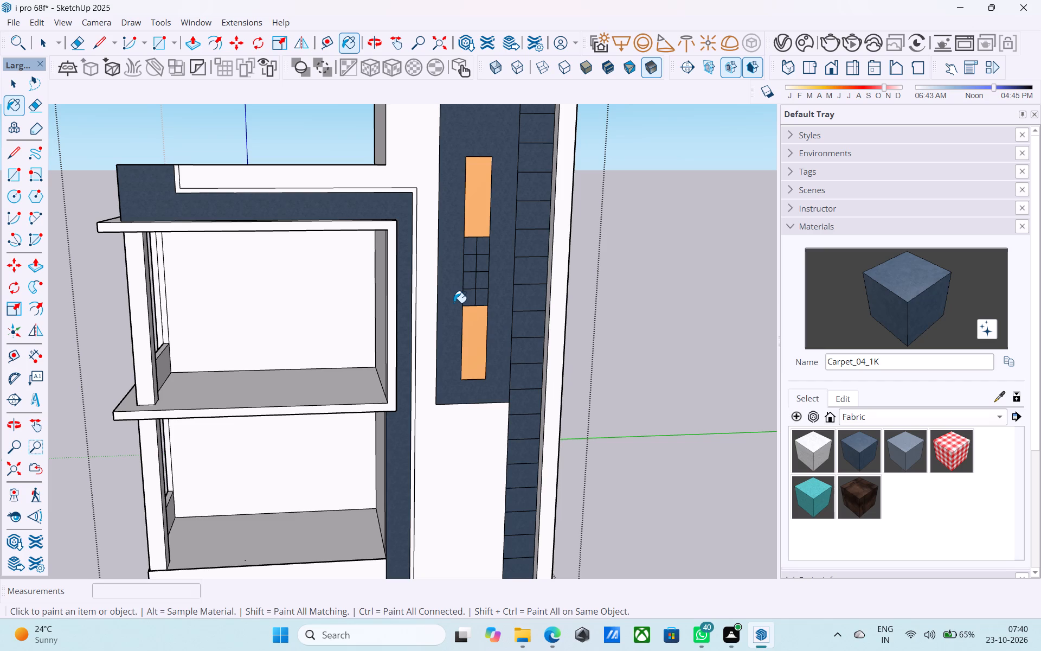
middle_click_drag(450, 373, 455, 415)
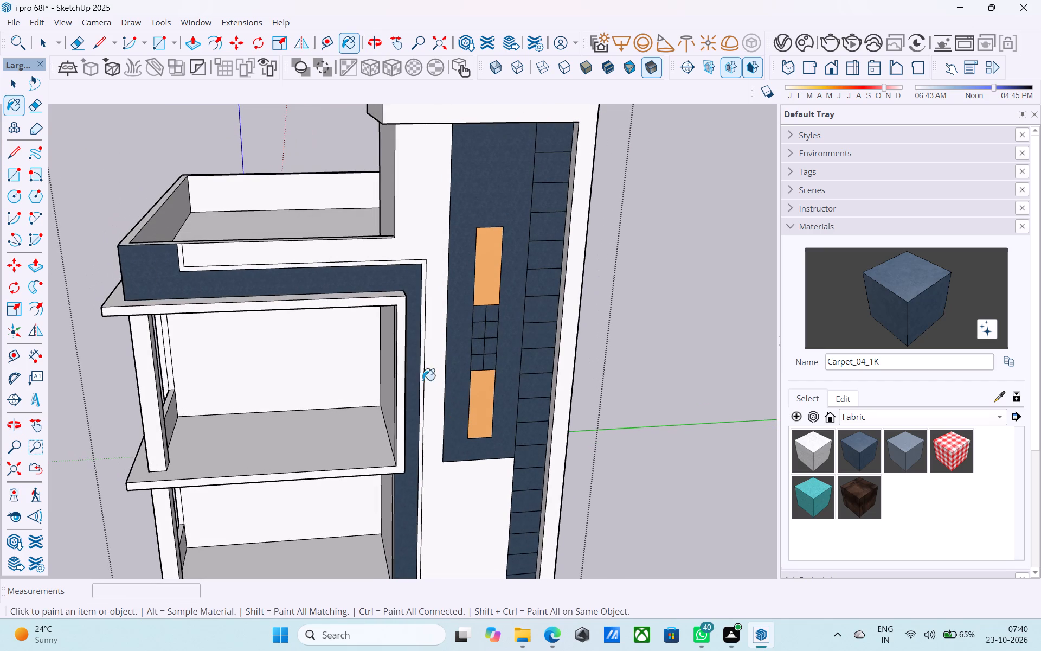
scroll(408, 356, "down", 5)
middle_click_drag(408, 356, 461, 335)
middle_click_drag(381, 362, 406, 430)
middle_click_drag(318, 345, 322, 365)
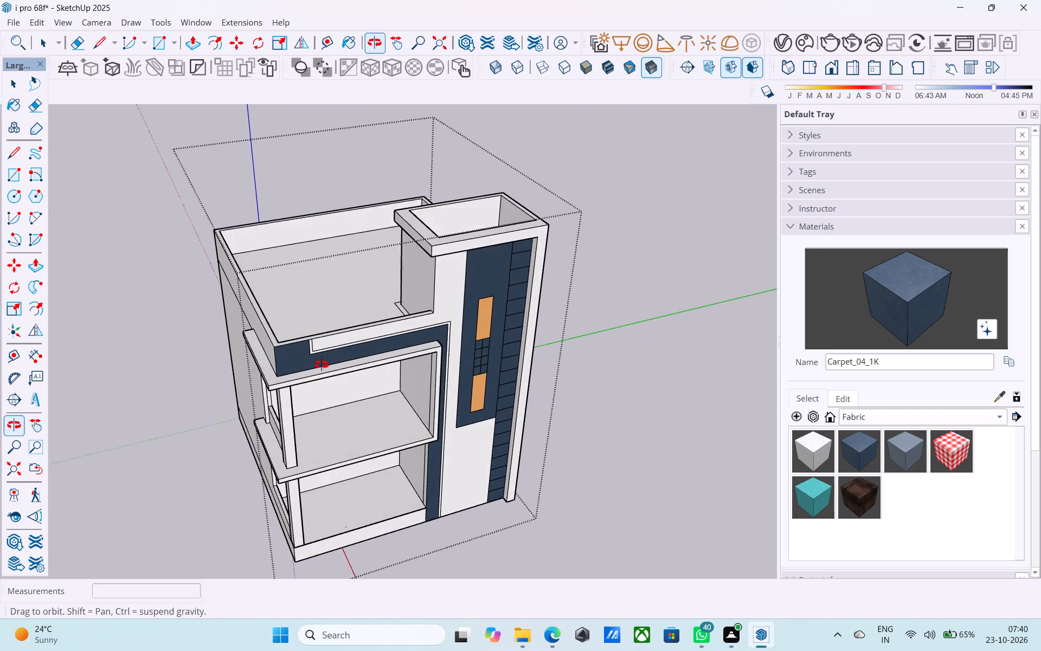
middle_click_drag(322, 365, 310, 366)
middle_click_drag(277, 360, 385, 330)
Copy the facade band's vertical corner edge 2' along the side face of the parapet.
scroll(307, 348, "up", 5)
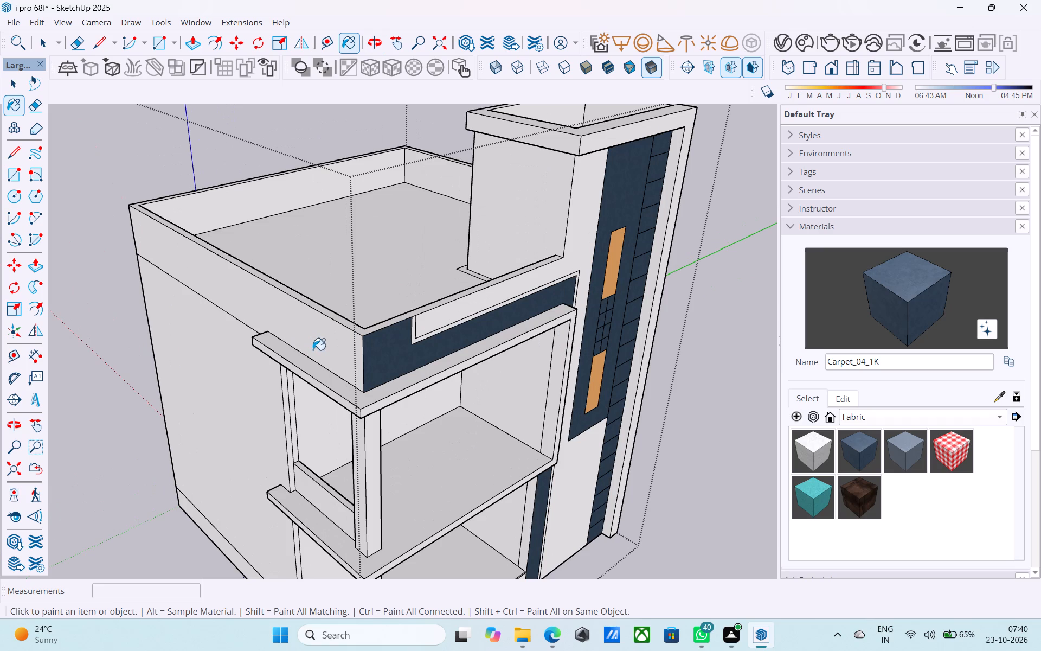
key("space")
left_click(364, 355)
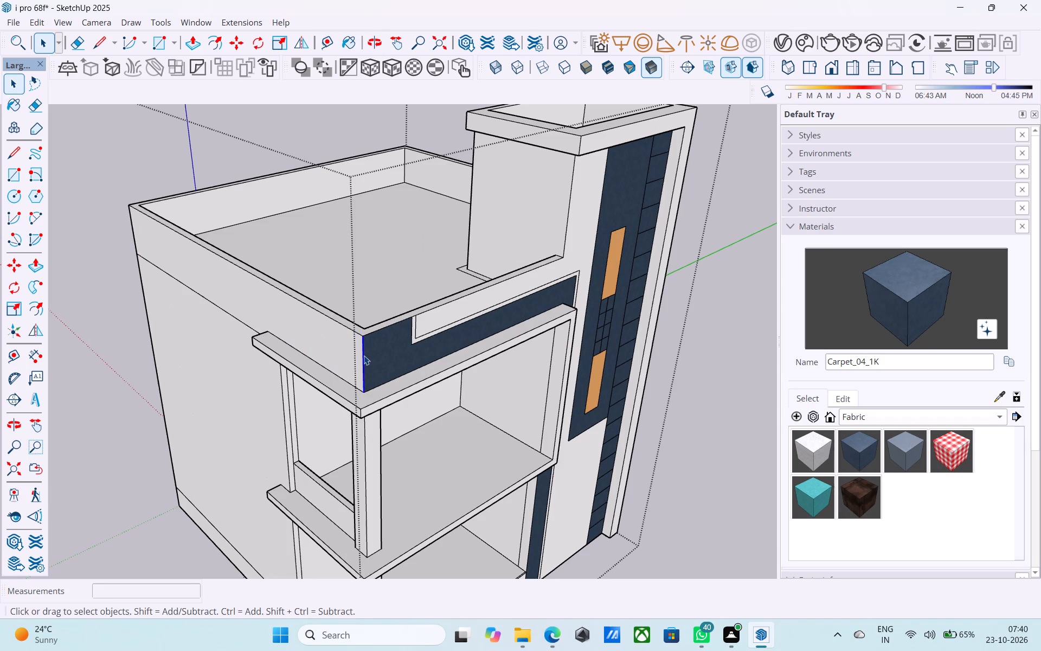
key("m")
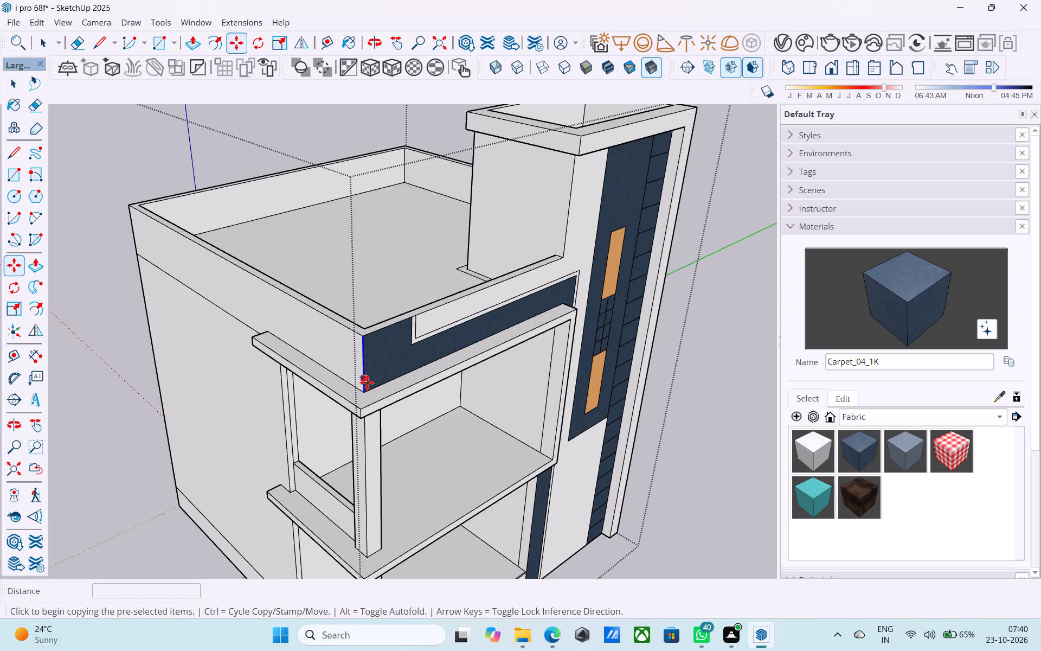
left_click(367, 388)
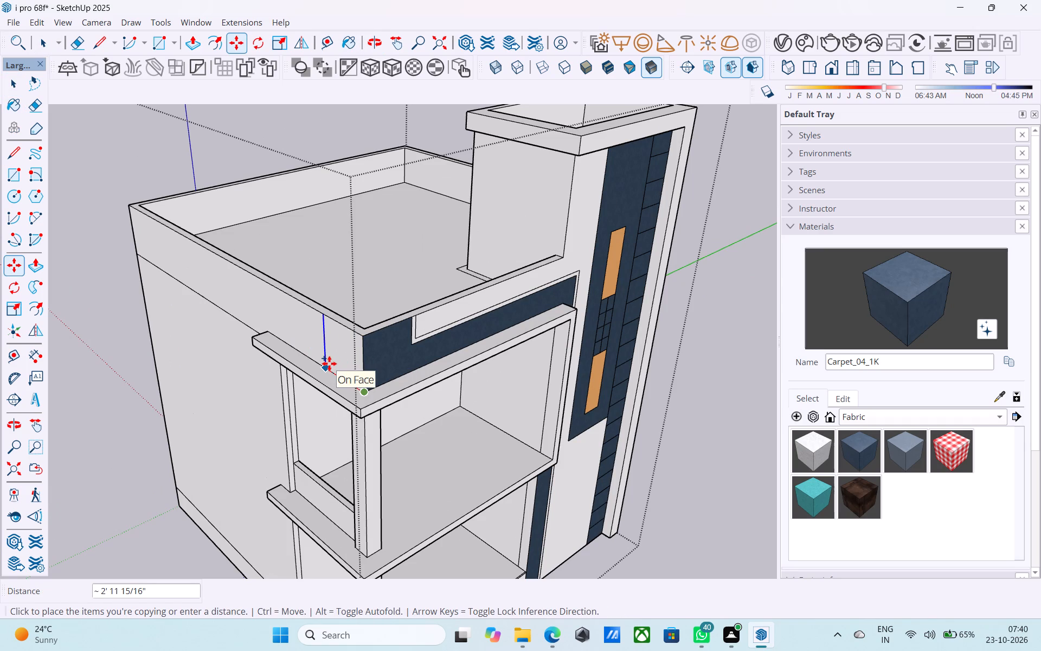
type("2'")
key("Return")
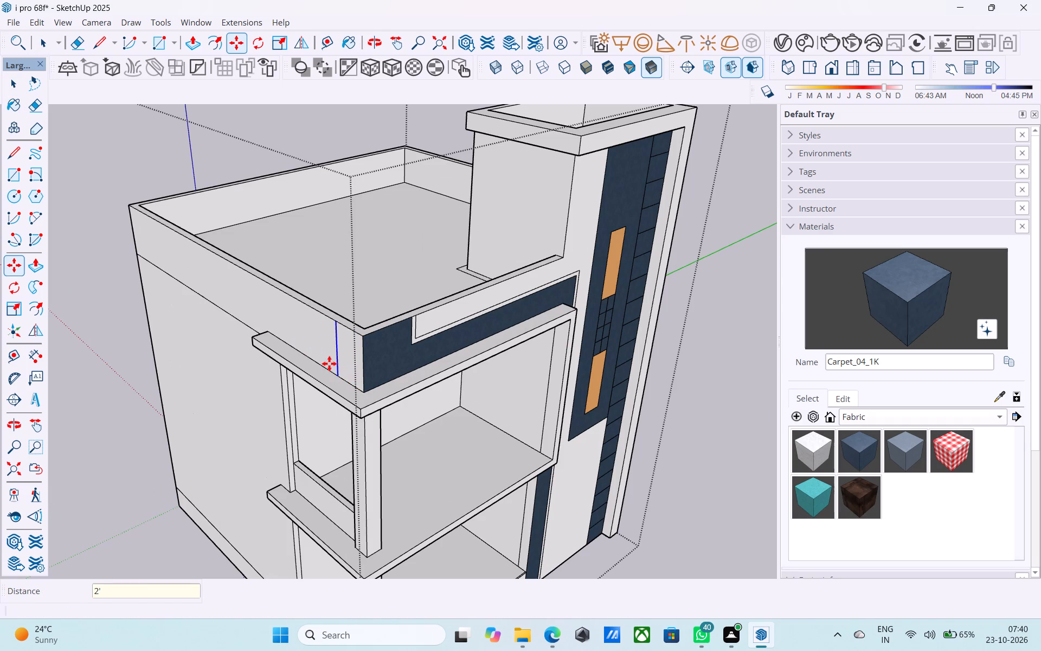
Paint the narrow side strip at the parapet corner with Carpet_04_1K.
left_click(902, 299)
scroll(342, 365, "up", 2)
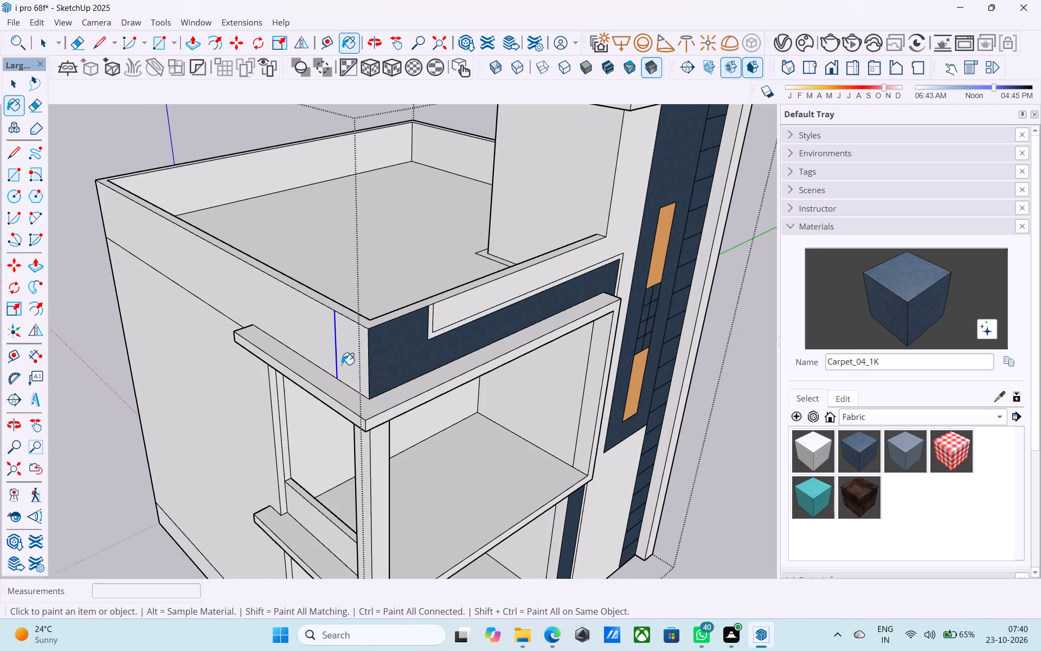
left_click(350, 352)
key("space")
Draw two lines across the parapet's top, one at the side strip's end and one at the front band's step, closing off the corner.
middle_click_drag(307, 355, 203, 330)
middle_click_drag(229, 316, 216, 320)
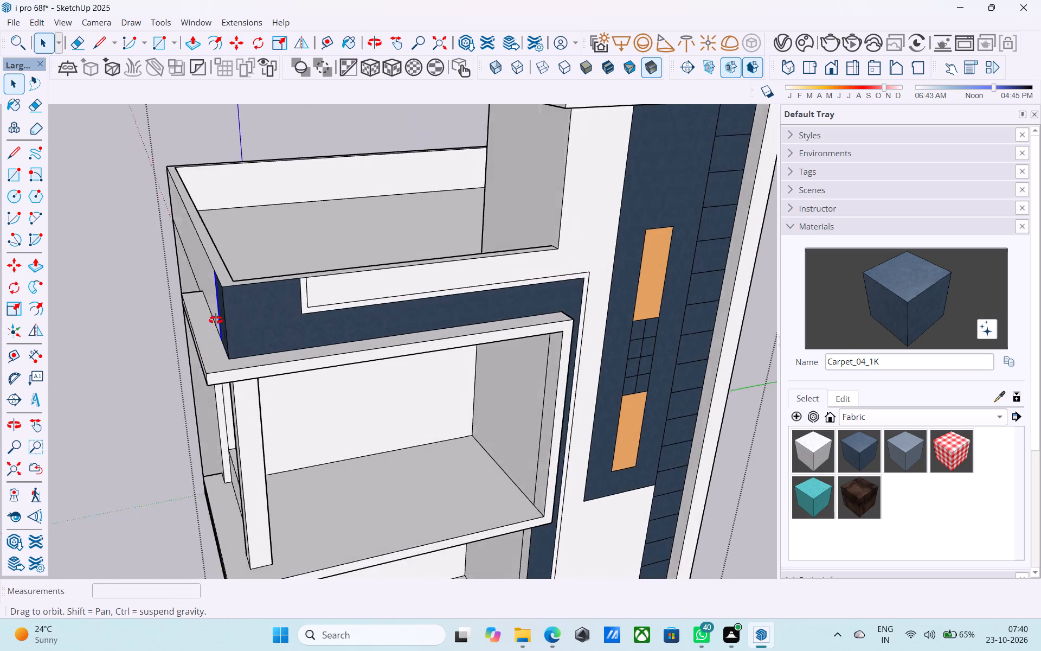
middle_click_drag(216, 320, 255, 371)
scroll(239, 367, "up", 1)
key("l")
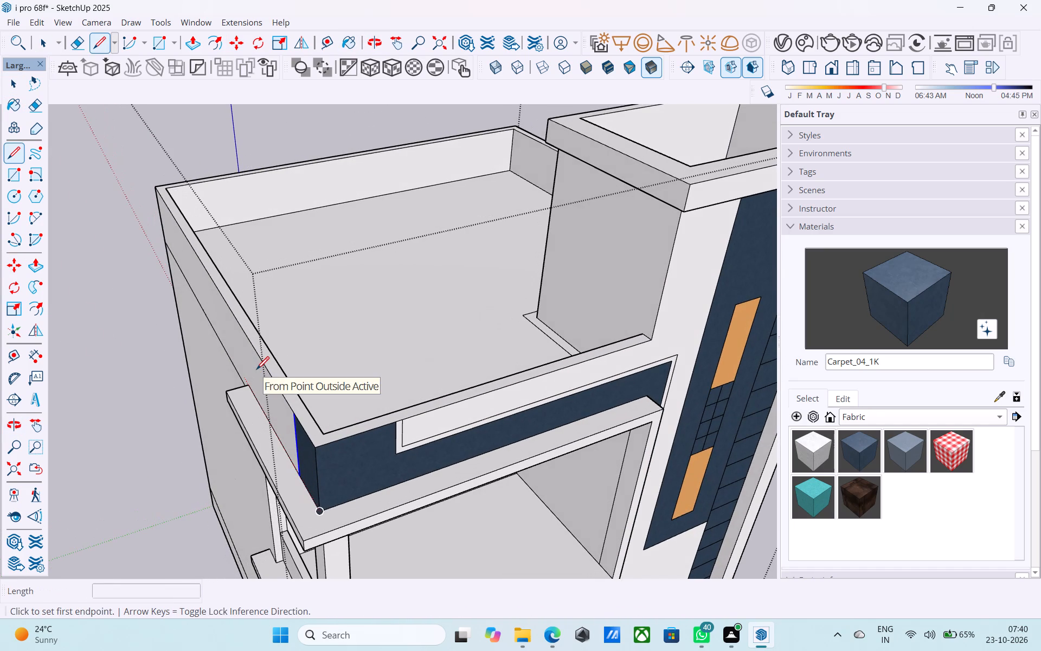
scroll(260, 402, "up", 1)
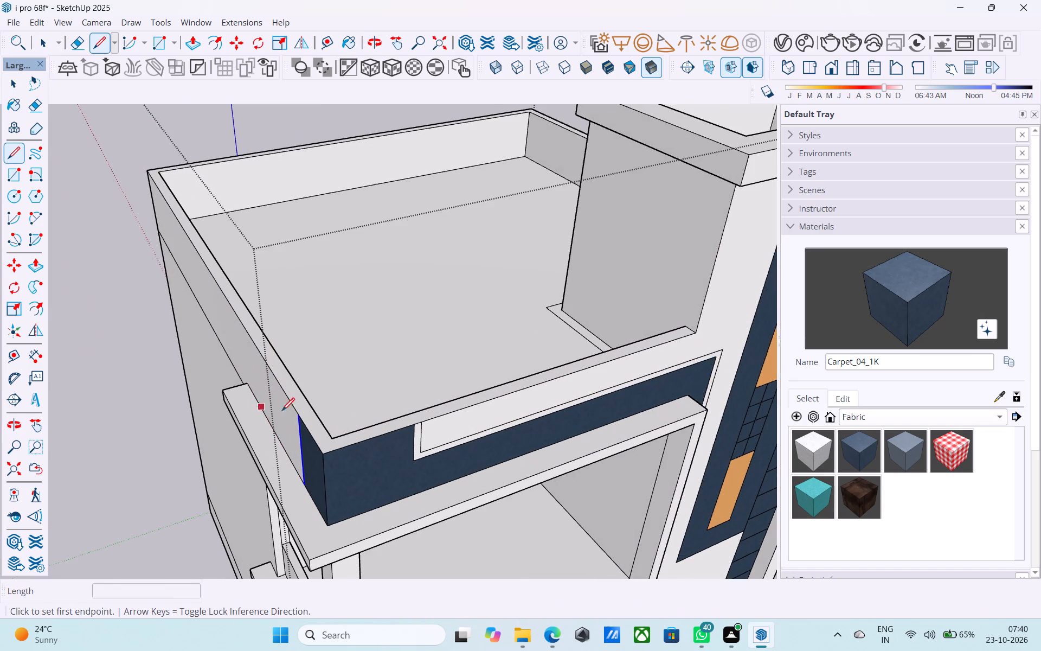
scroll(346, 431, "up", 4)
left_click(268, 401)
left_click(292, 393)
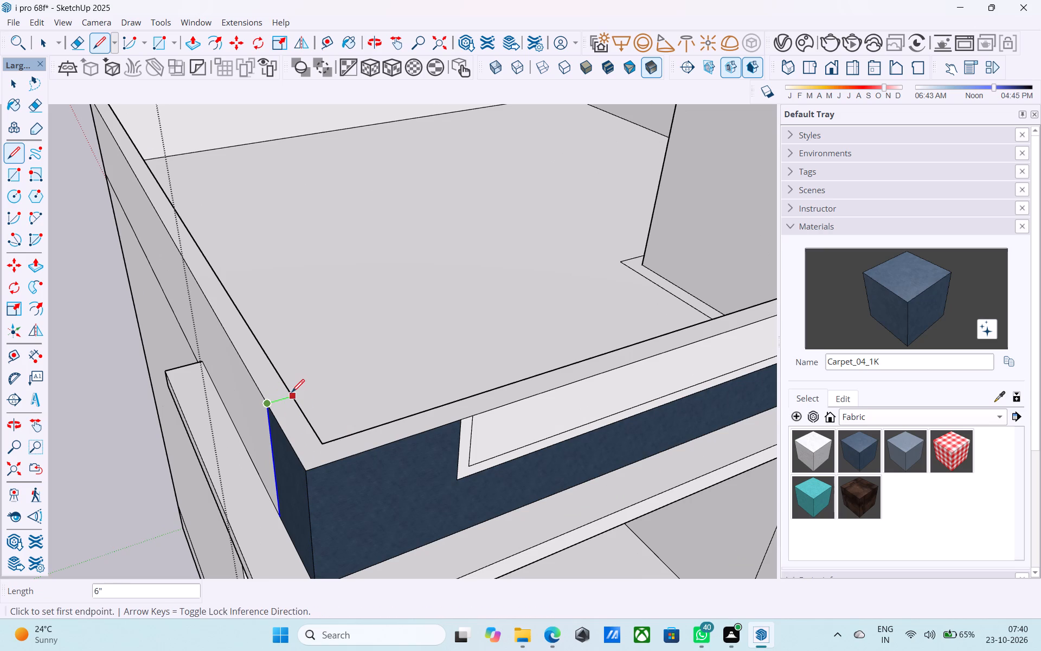
left_click(461, 420)
left_click(451, 405)
Pull the L-shaped top face of the parapet corner up 1'.
scroll(339, 361, "down", 6)
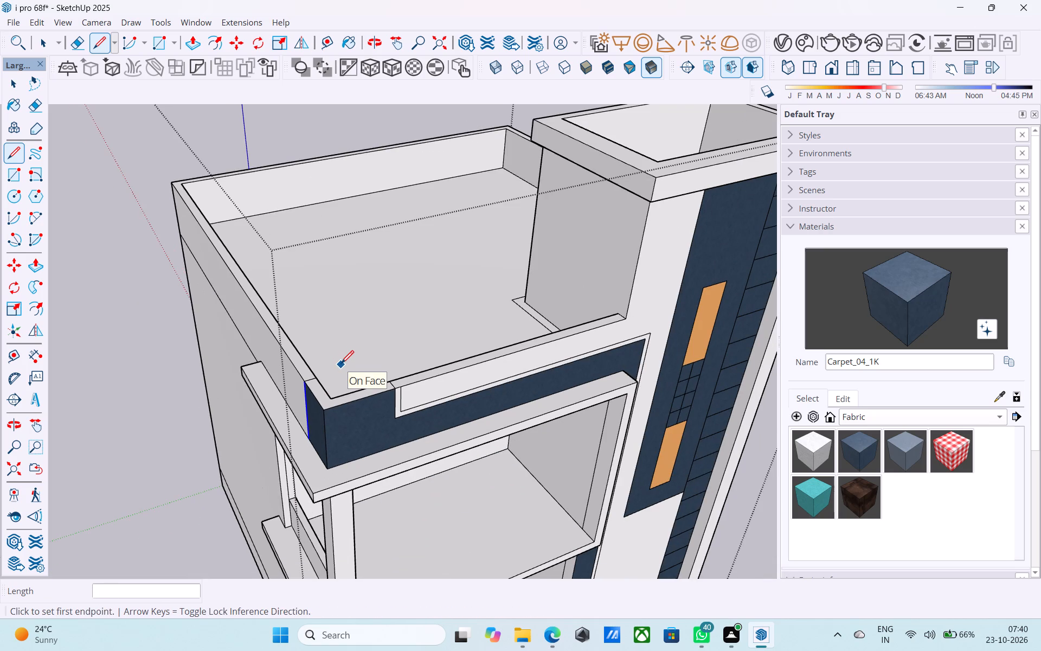
scroll(324, 361, "down", 1)
scroll(323, 362, "up", 1)
scroll(323, 362, "down", 4)
middle_click(323, 373)
scroll(324, 373, "up", 5)
key("space")
left_click(317, 386)
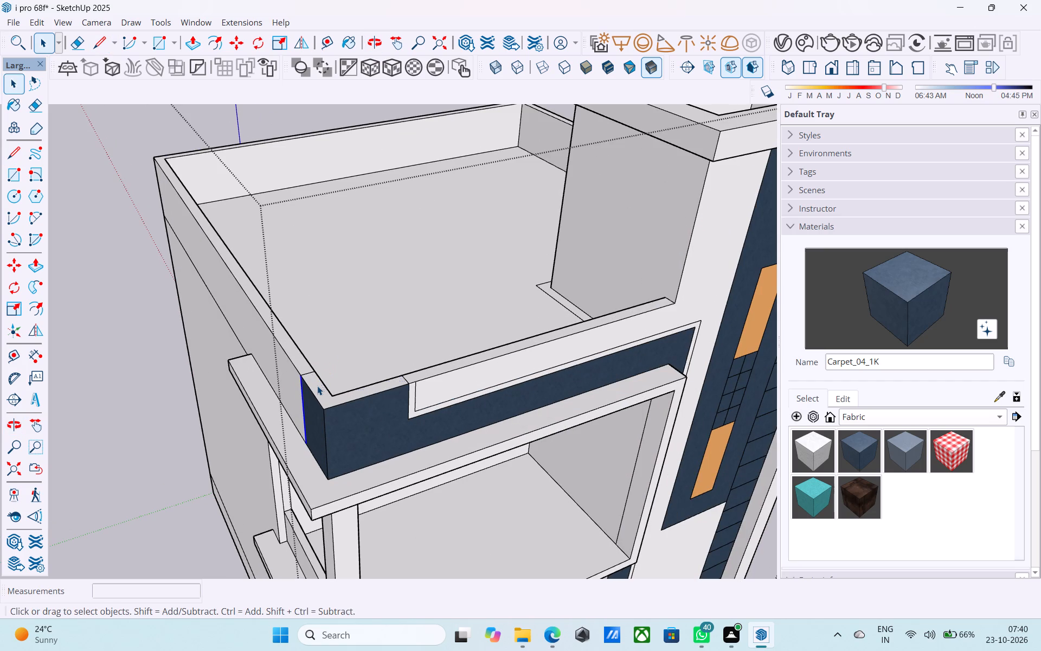
key("p")
left_click(317, 386)
type("1'")
key("Return")
key("space")
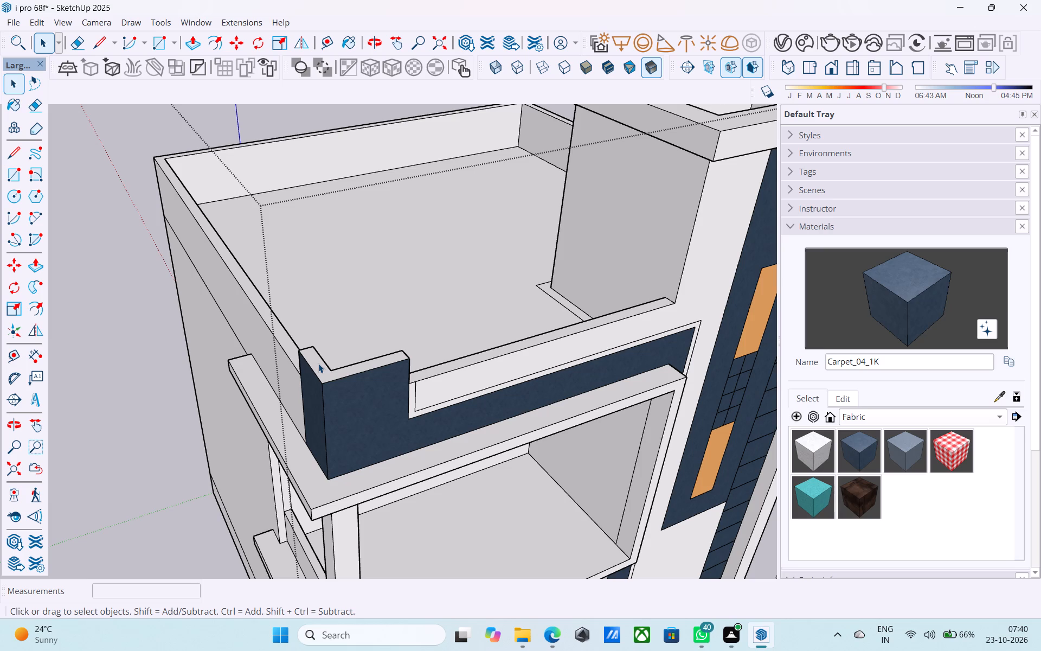
Draw a 6" line across the parapet top at the inner edge of the white border beside the raised corner.
scroll(350, 391, "down", 6)
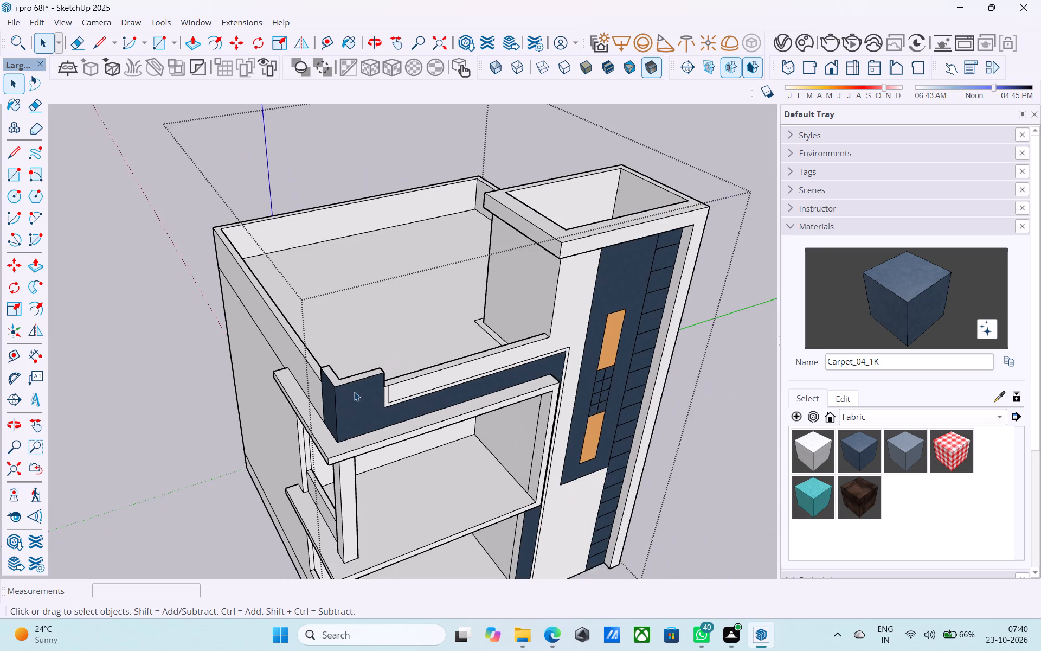
middle_click_drag(340, 390, 298, 387)
scroll(416, 433, "down", 1)
middle_click_drag(425, 438, 206, 384)
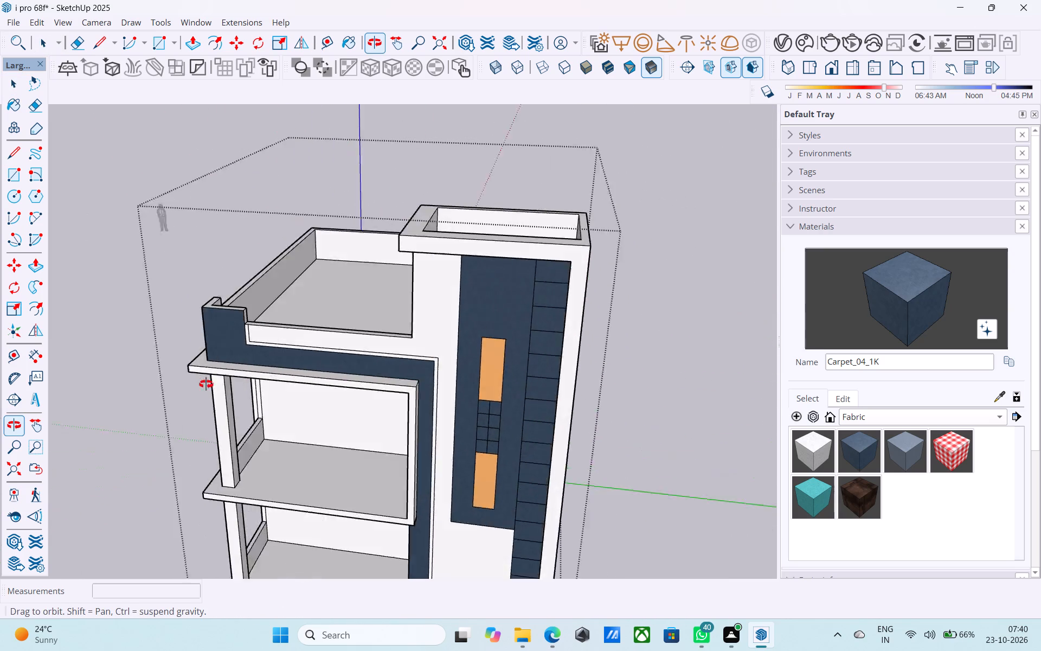
middle_click_drag(206, 384, 233, 318)
middle_click_drag(243, 297, 261, 318)
scroll(252, 307, "down", 1)
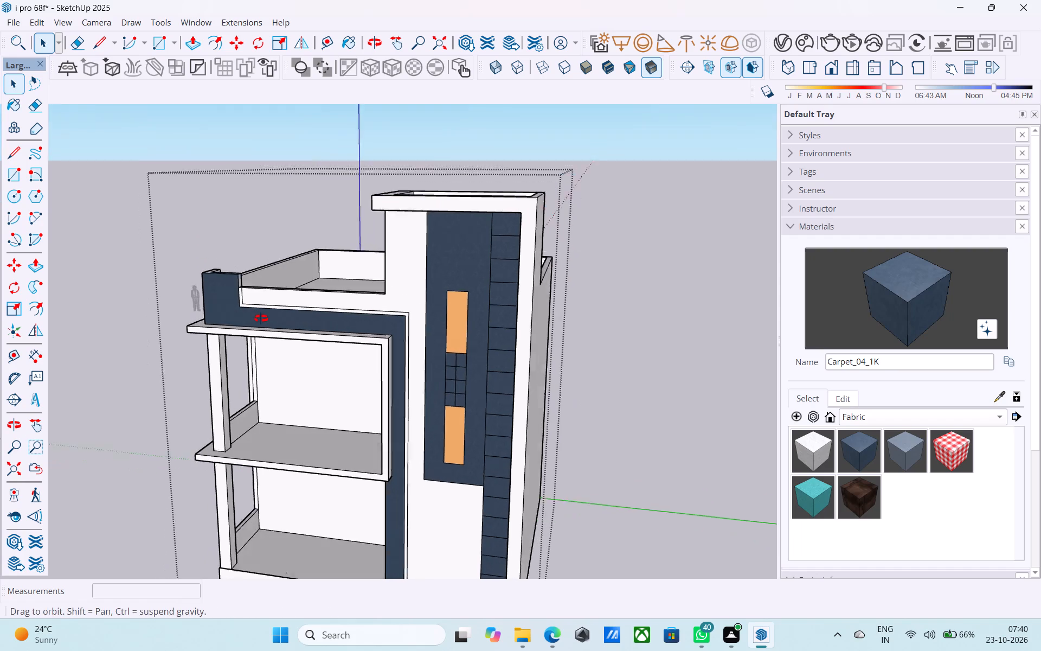
middle_click_drag(261, 318, 271, 328)
scroll(262, 307, "up", 6)
middle_click_drag(237, 280, 254, 344)
scroll(258, 373, "up", 5)
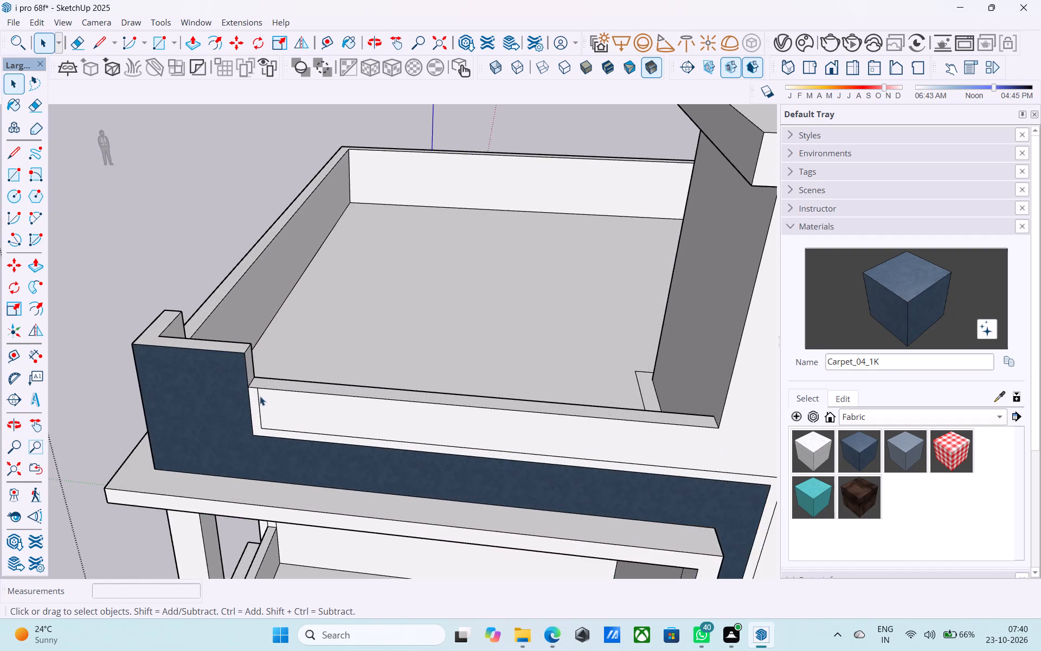
scroll(256, 393, "up", 5)
key("l")
left_click(261, 388)
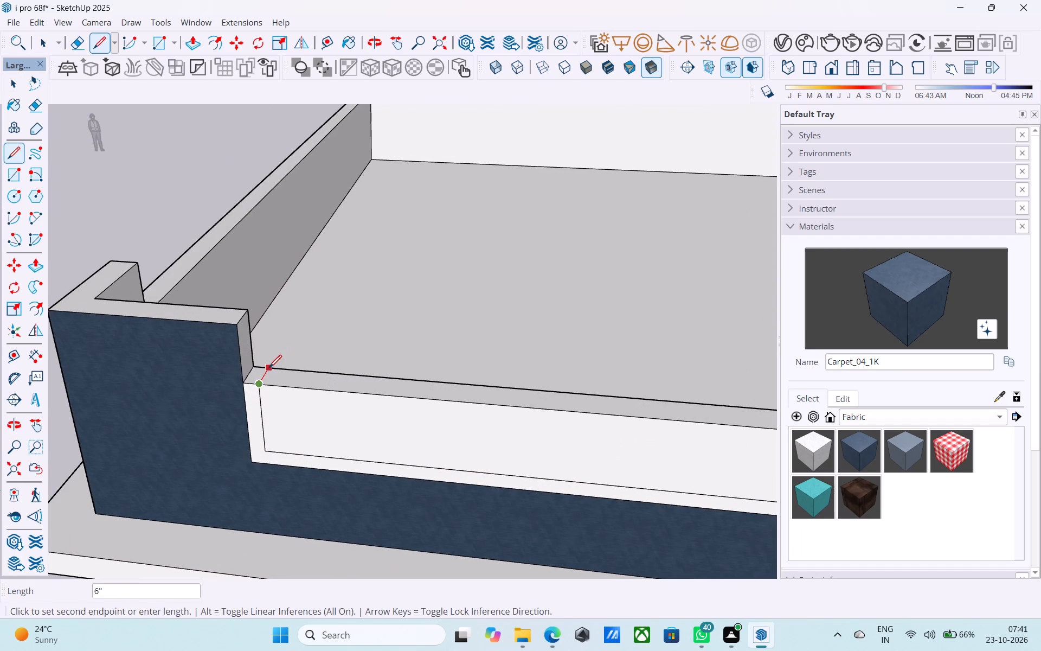
left_click(269, 369)
Pull the small border face beside the raised corner up 1' and erase the seam between their tops.
key("space")
left_click(262, 372)
key("p")
double_click(261, 372)
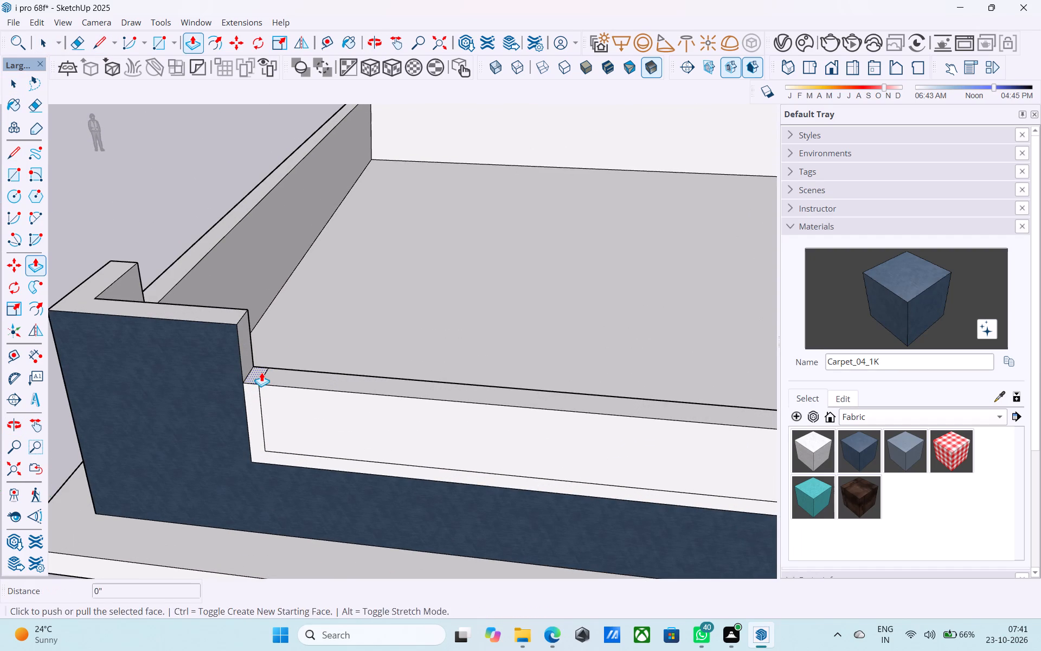
key("space")
key("e")
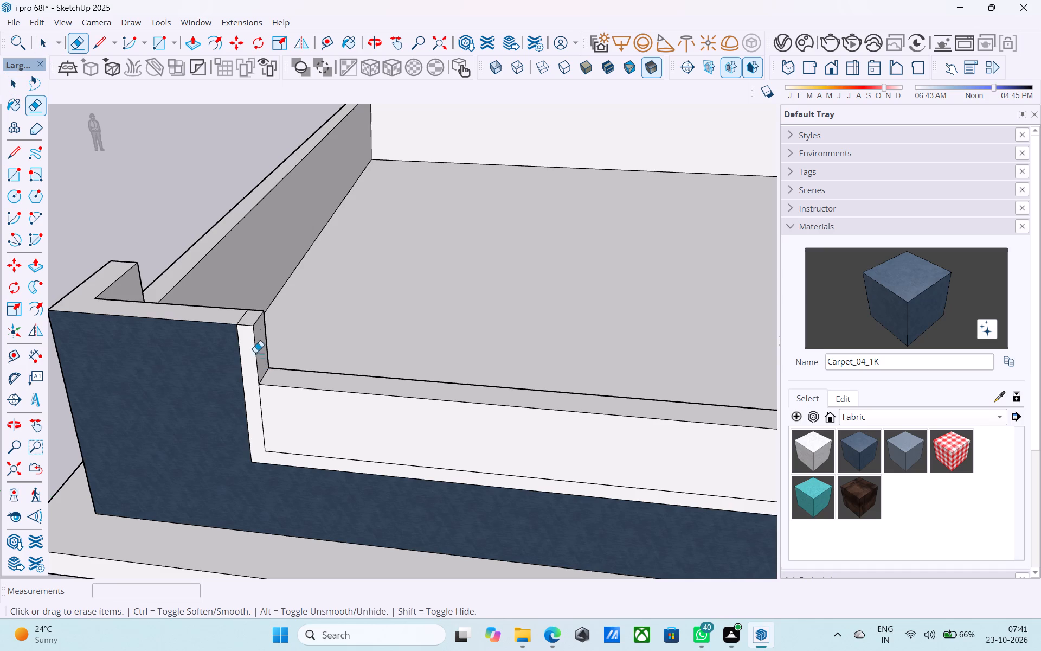
left_click_drag(244, 315, 234, 311)
key("space")
Draw a vertical line about 1' 3" long from the front parapet's tower-end corner down to the white border.
scroll(234, 310, "down", 6)
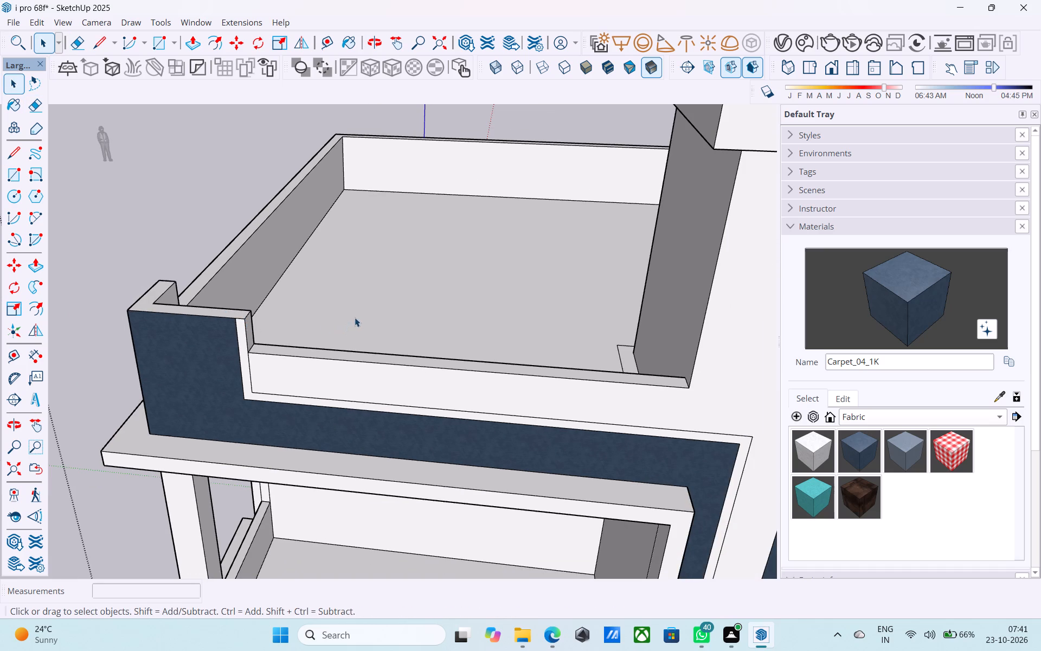
middle_click_drag(355, 316, 389, 303)
scroll(258, 292, "down", 5)
scroll(461, 309, "down", 1)
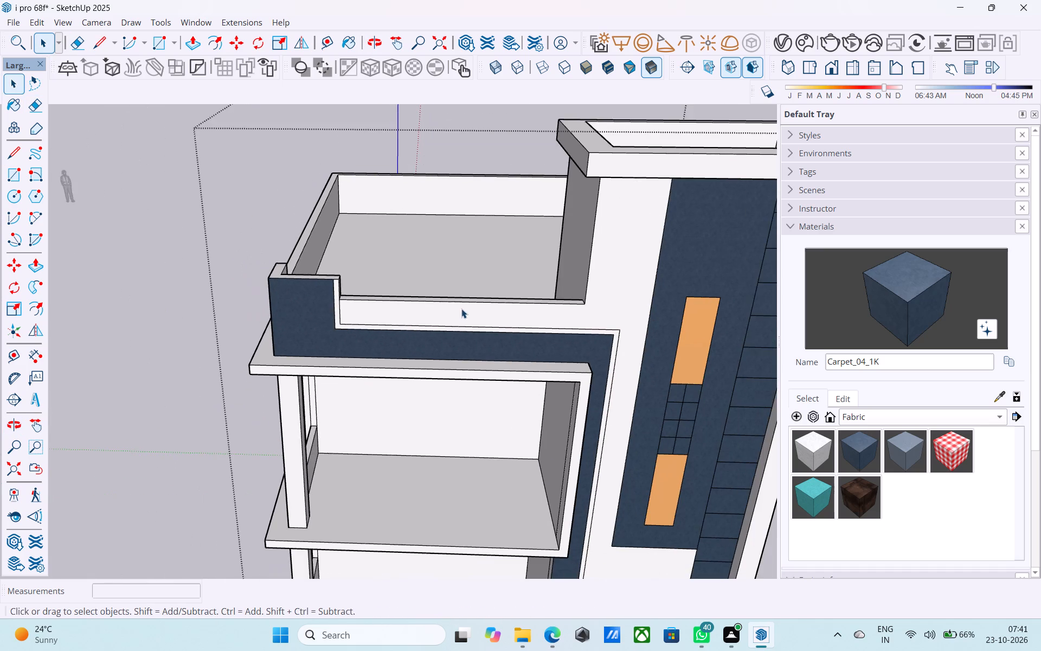
middle_click_drag(461, 308, 451, 304)
scroll(567, 307, "up", 3)
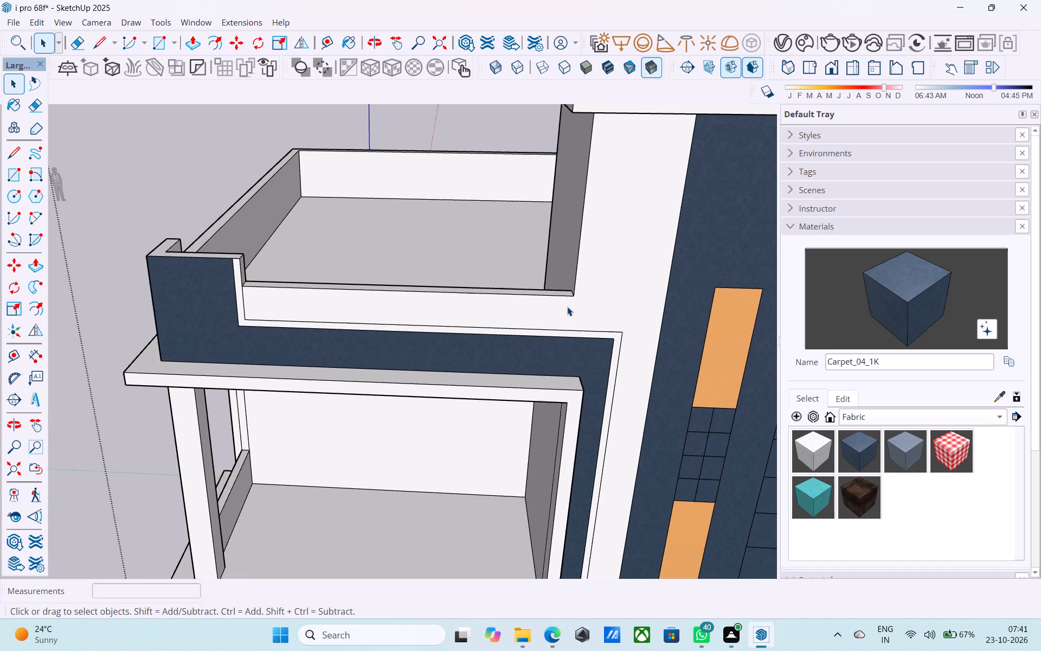
key("l")
left_click(571, 295)
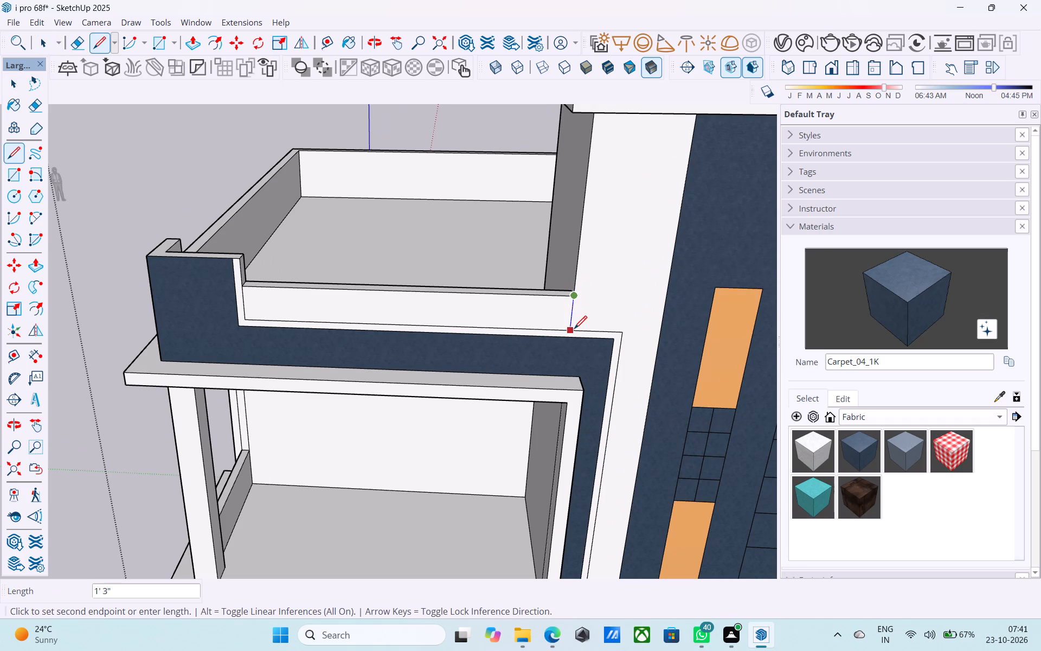
left_click(574, 330)
key("space")
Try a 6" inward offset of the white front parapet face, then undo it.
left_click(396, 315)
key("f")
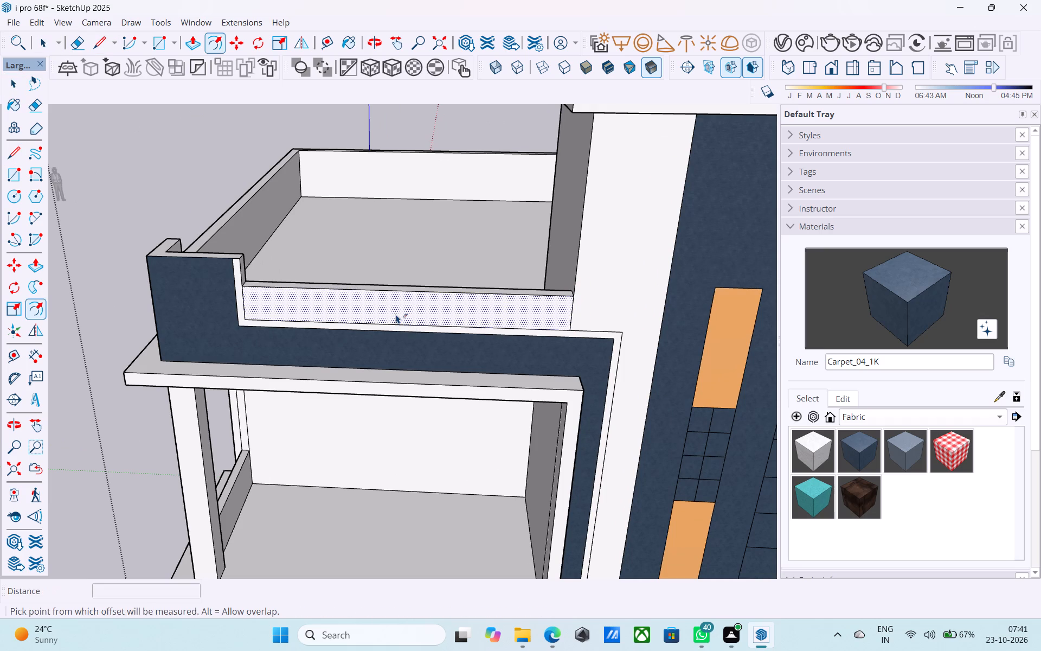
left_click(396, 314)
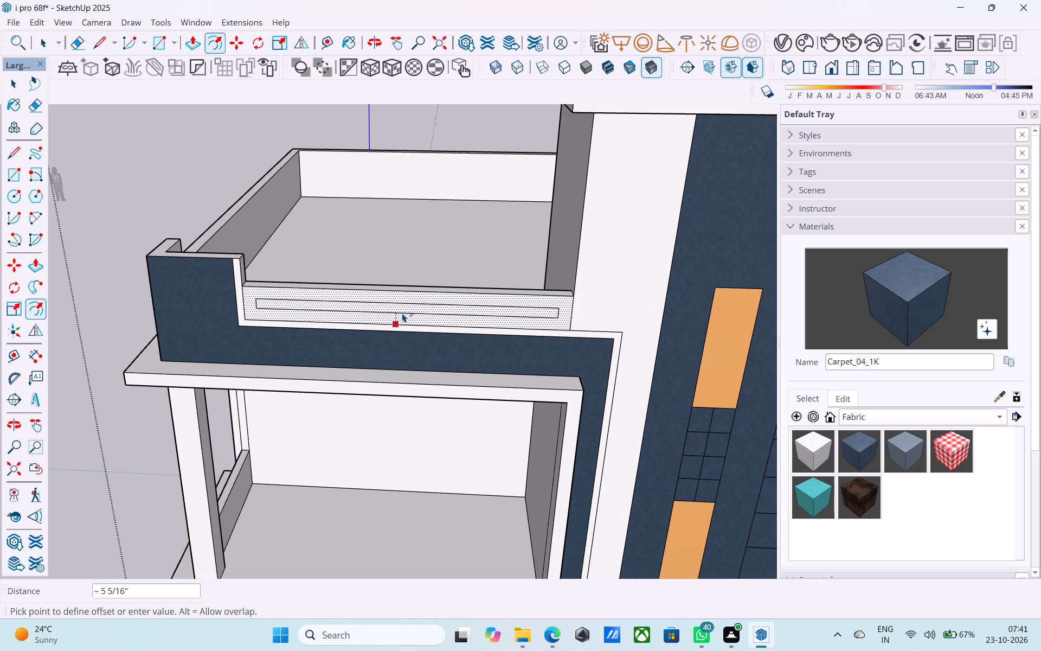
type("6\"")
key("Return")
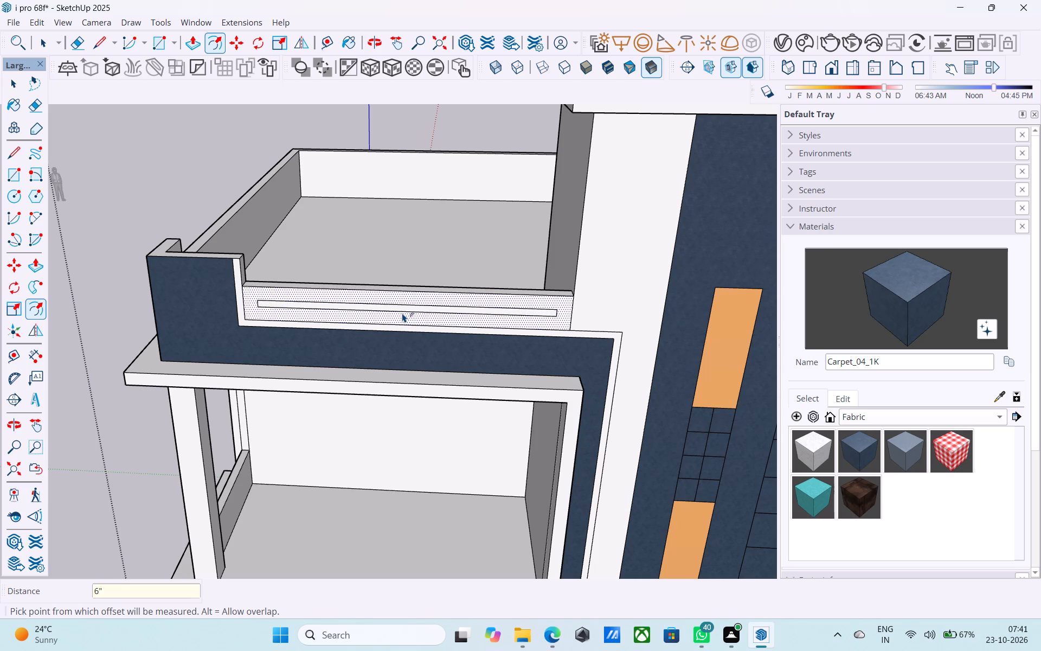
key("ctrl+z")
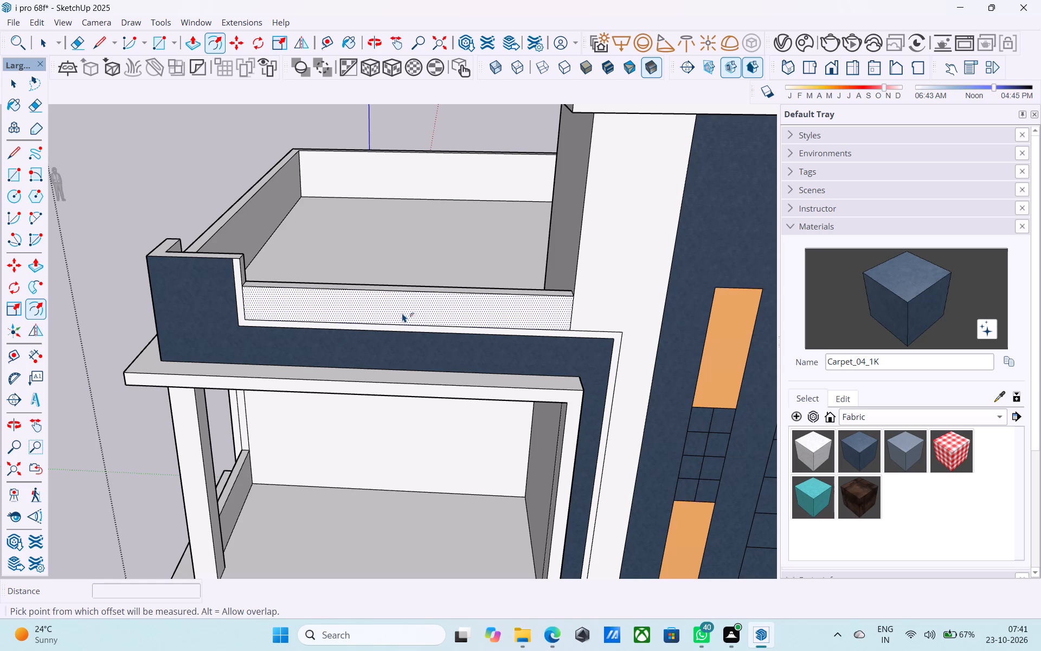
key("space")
Copy the two end edges of the white front parapet face 1.5' inward from each end.
left_click(245, 300)
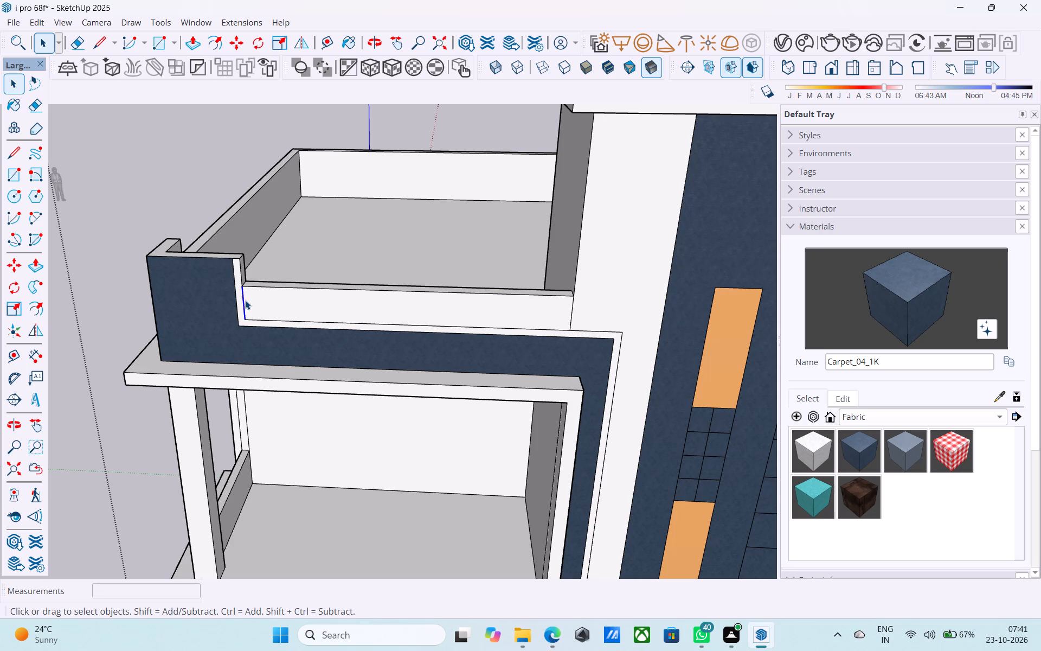
key("m")
left_click(248, 321)
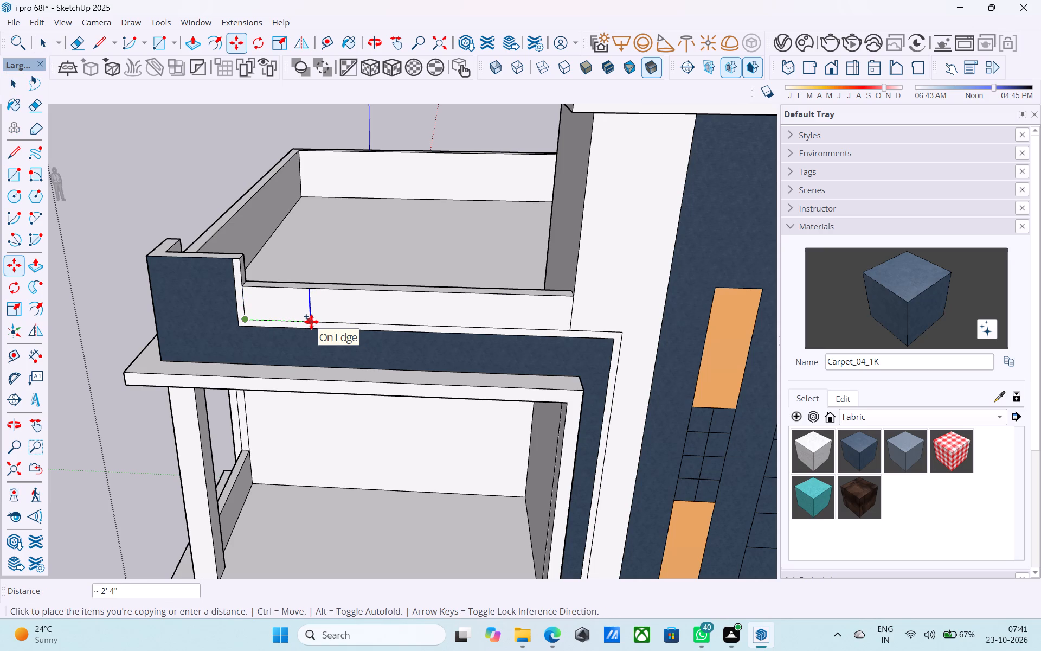
type("1.5'")
key("Return")
key("space")
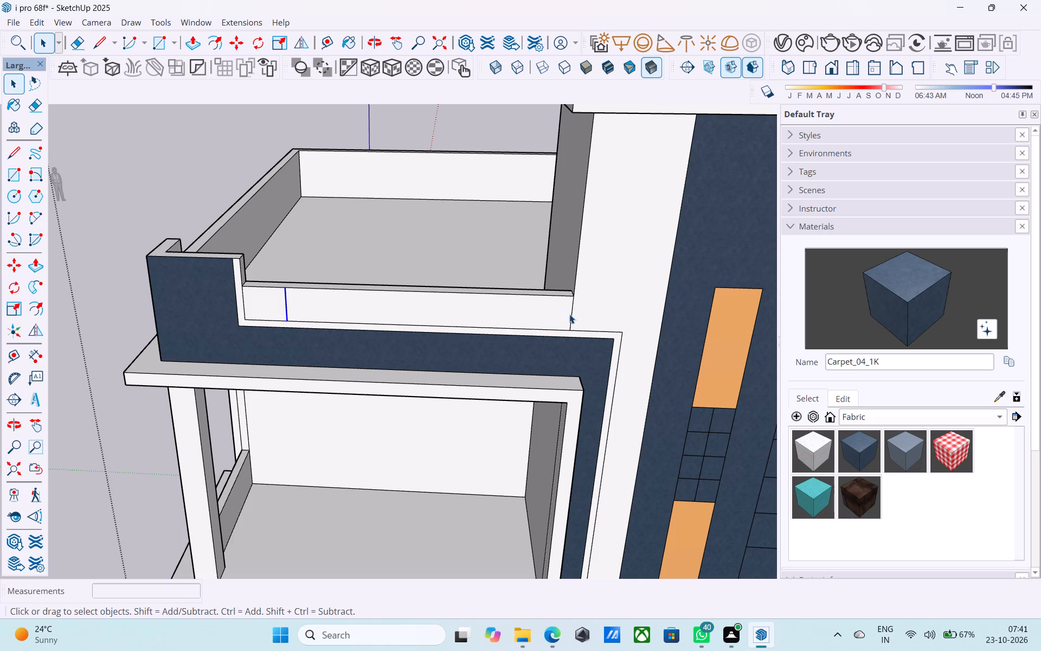
left_click(572, 315)
key("m")
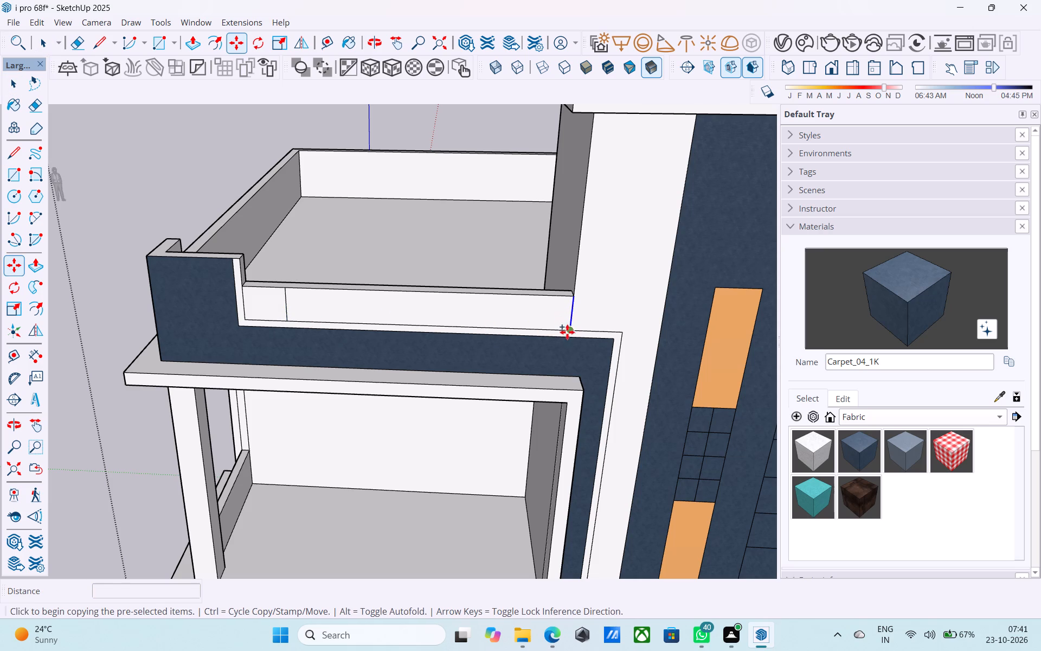
left_click(568, 333)
left_click(522, 323)
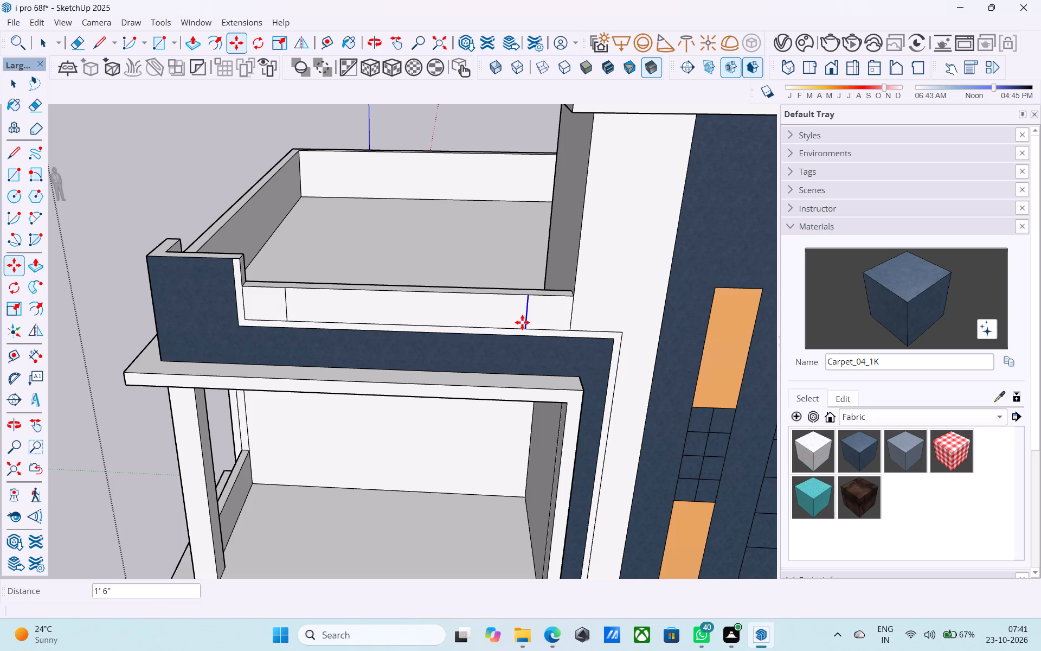
key("space")
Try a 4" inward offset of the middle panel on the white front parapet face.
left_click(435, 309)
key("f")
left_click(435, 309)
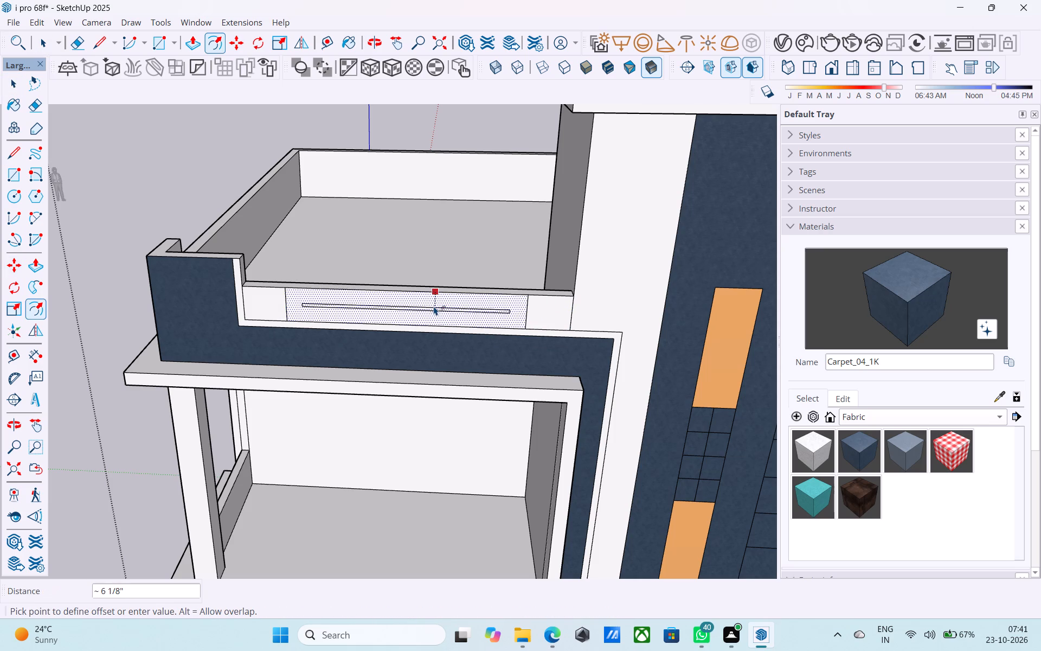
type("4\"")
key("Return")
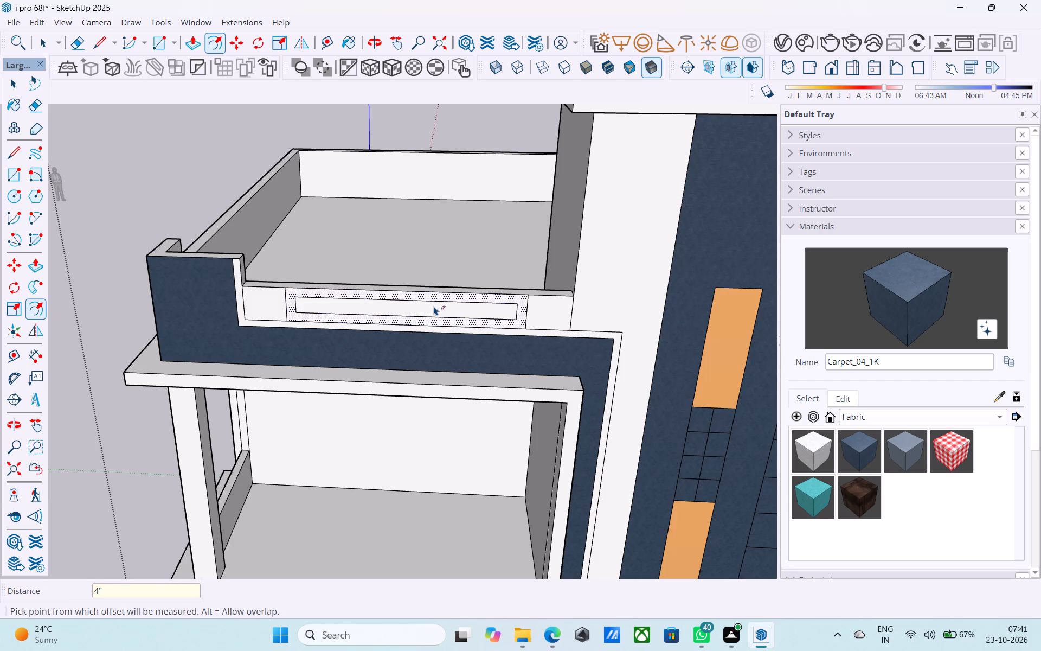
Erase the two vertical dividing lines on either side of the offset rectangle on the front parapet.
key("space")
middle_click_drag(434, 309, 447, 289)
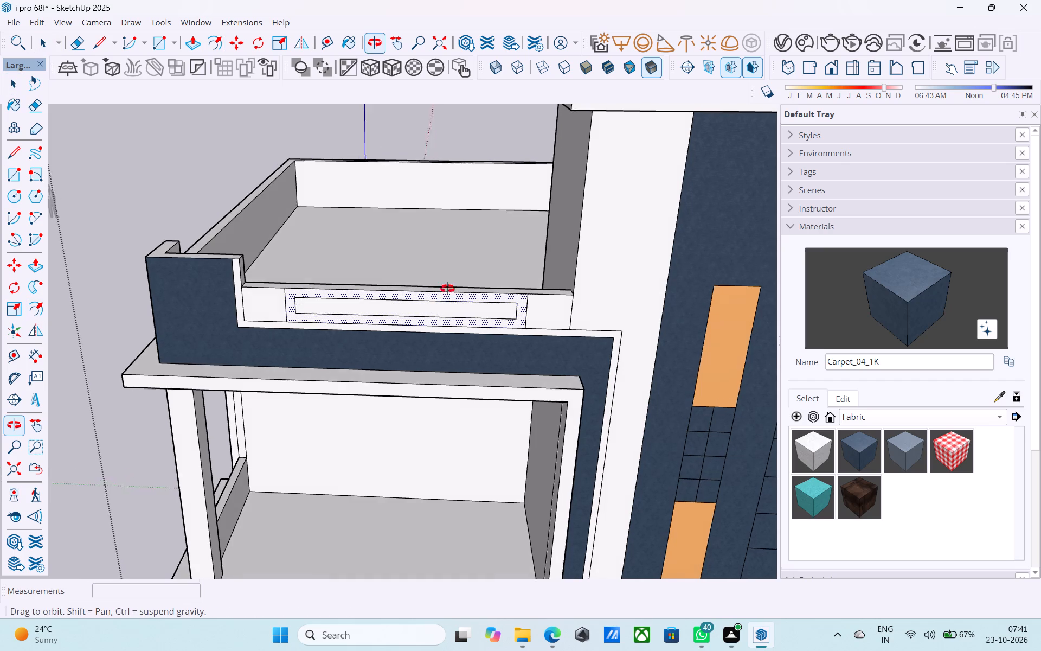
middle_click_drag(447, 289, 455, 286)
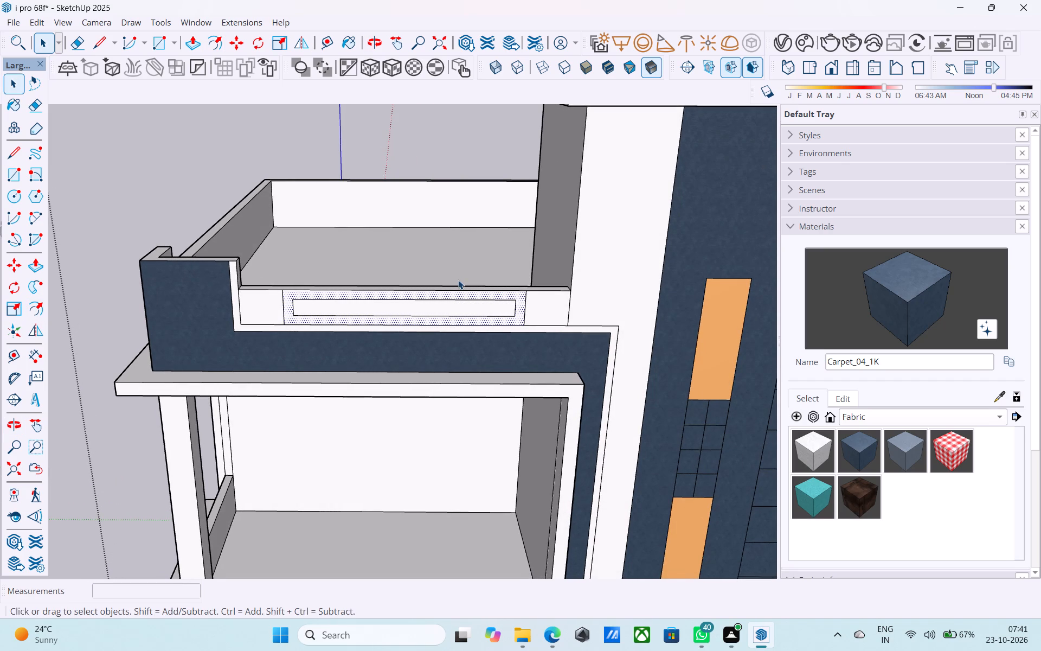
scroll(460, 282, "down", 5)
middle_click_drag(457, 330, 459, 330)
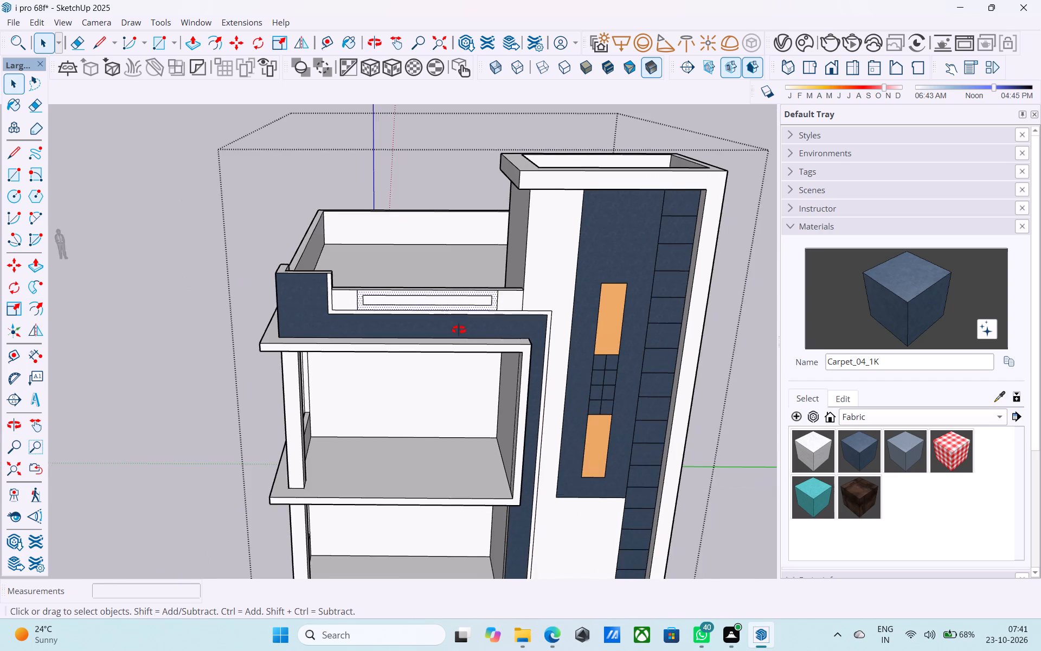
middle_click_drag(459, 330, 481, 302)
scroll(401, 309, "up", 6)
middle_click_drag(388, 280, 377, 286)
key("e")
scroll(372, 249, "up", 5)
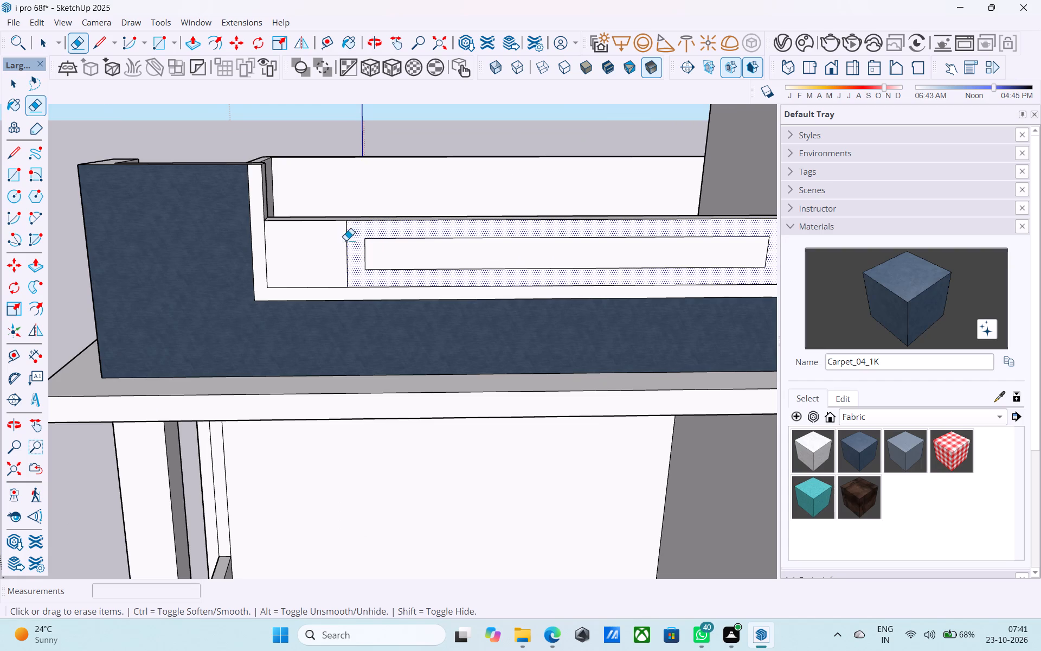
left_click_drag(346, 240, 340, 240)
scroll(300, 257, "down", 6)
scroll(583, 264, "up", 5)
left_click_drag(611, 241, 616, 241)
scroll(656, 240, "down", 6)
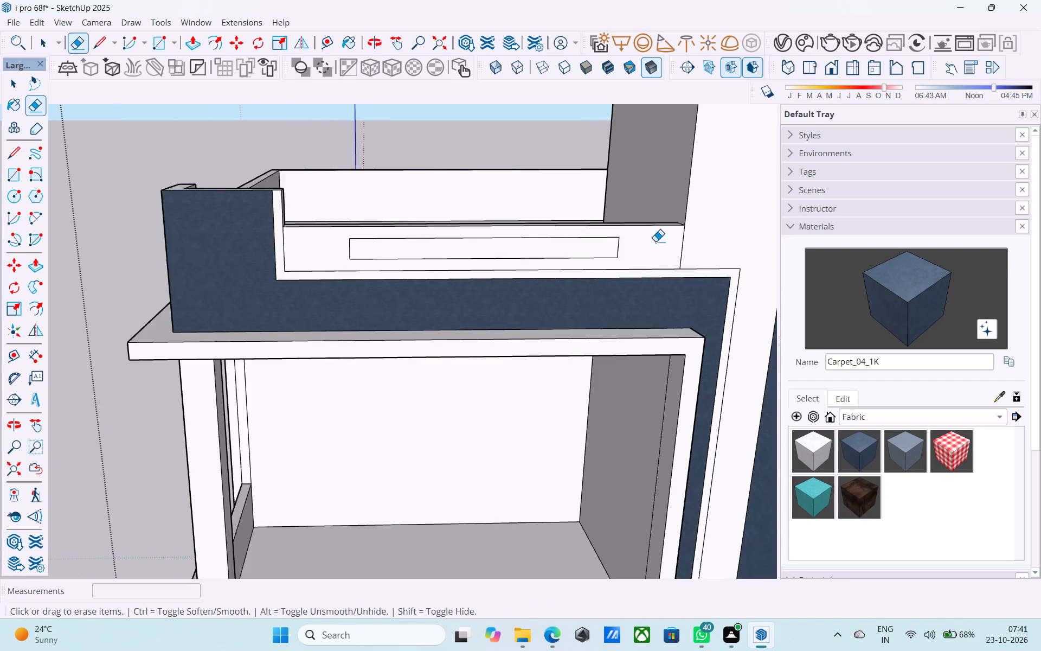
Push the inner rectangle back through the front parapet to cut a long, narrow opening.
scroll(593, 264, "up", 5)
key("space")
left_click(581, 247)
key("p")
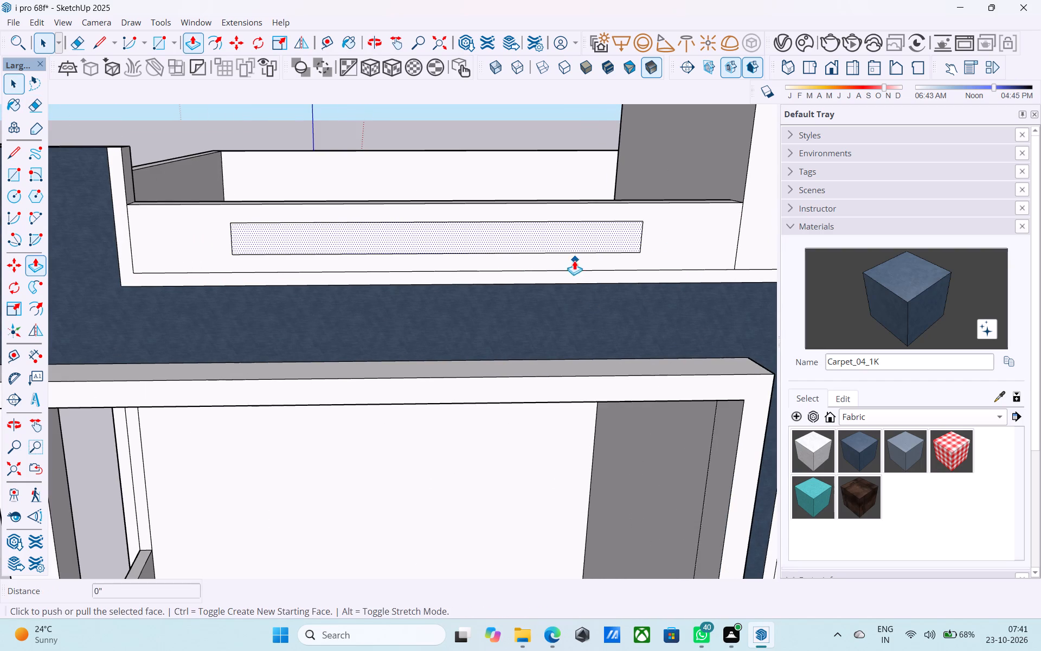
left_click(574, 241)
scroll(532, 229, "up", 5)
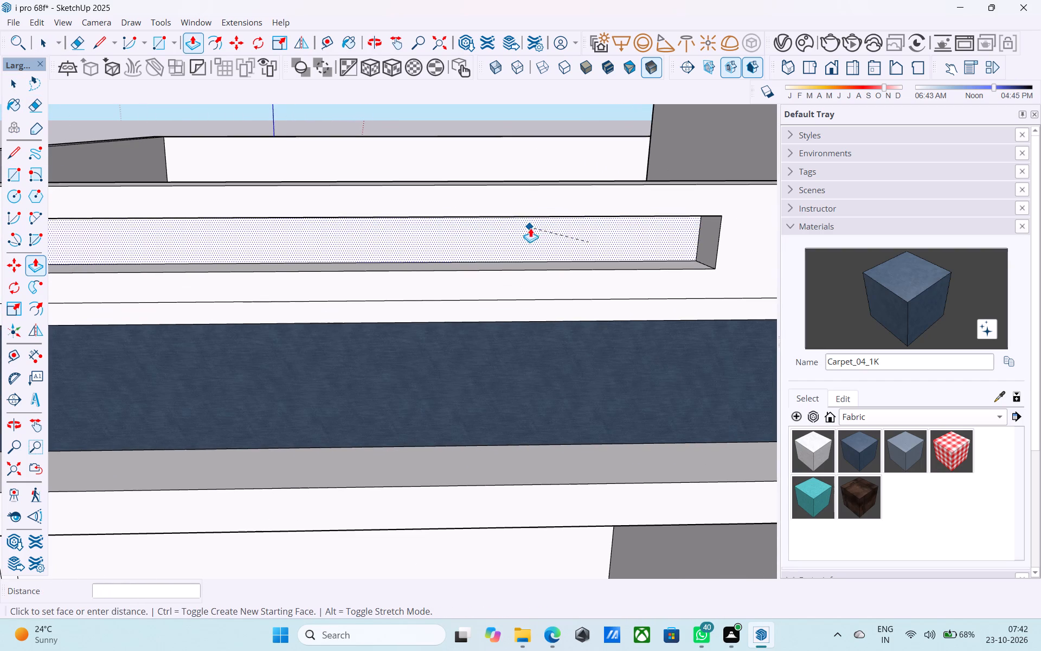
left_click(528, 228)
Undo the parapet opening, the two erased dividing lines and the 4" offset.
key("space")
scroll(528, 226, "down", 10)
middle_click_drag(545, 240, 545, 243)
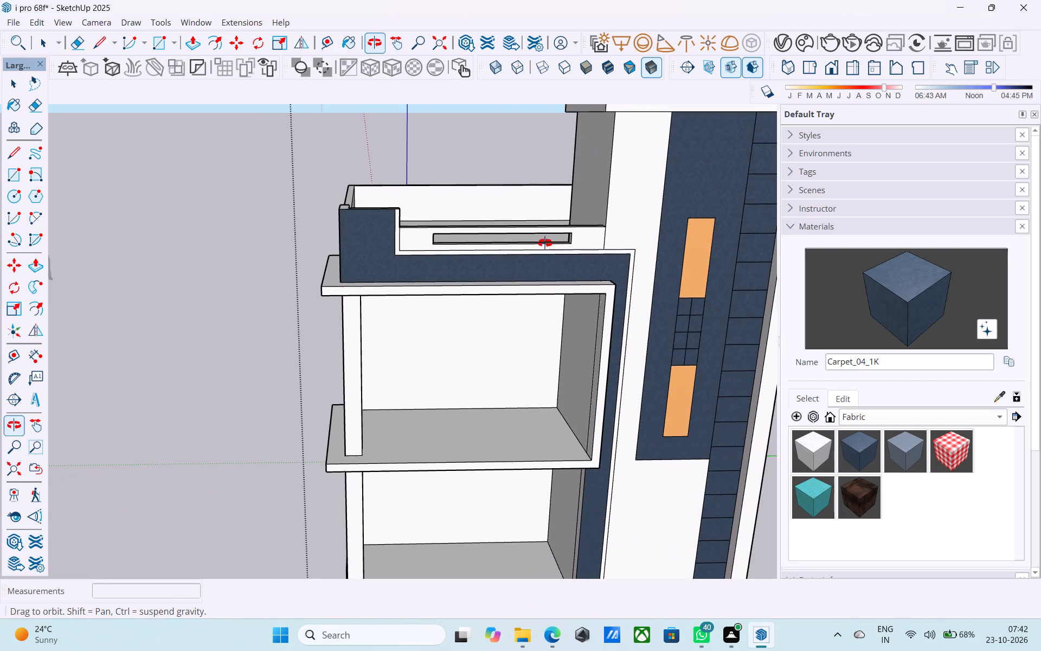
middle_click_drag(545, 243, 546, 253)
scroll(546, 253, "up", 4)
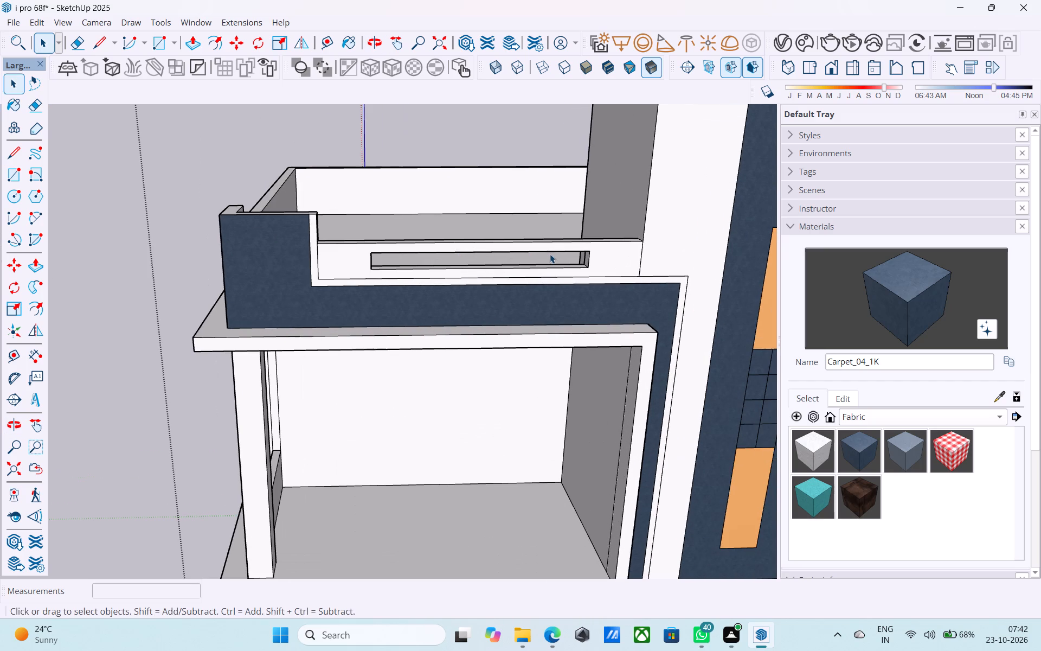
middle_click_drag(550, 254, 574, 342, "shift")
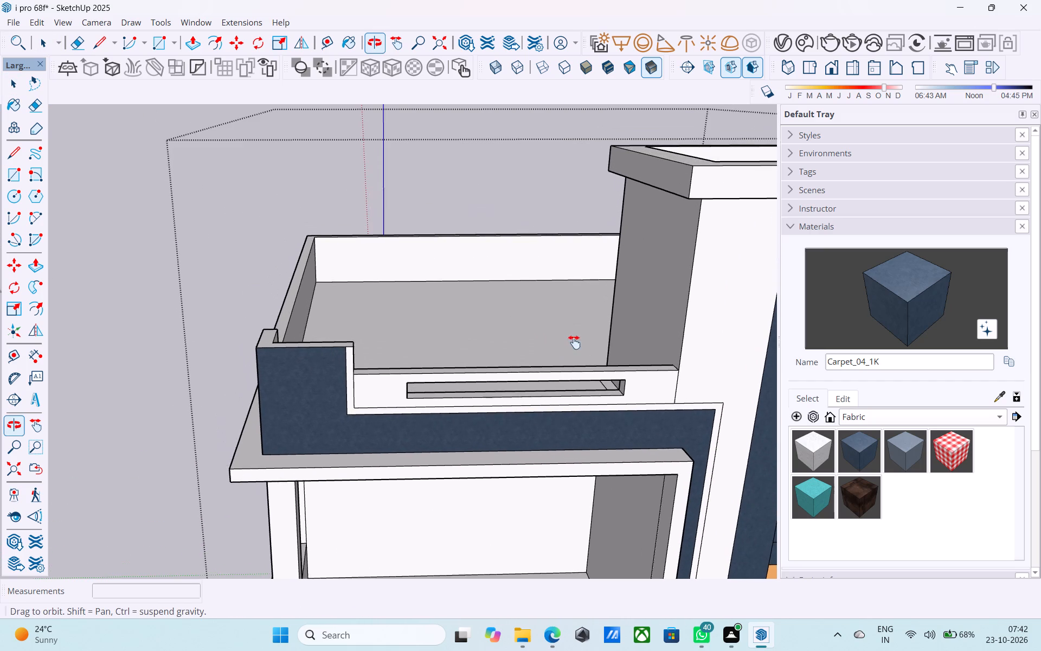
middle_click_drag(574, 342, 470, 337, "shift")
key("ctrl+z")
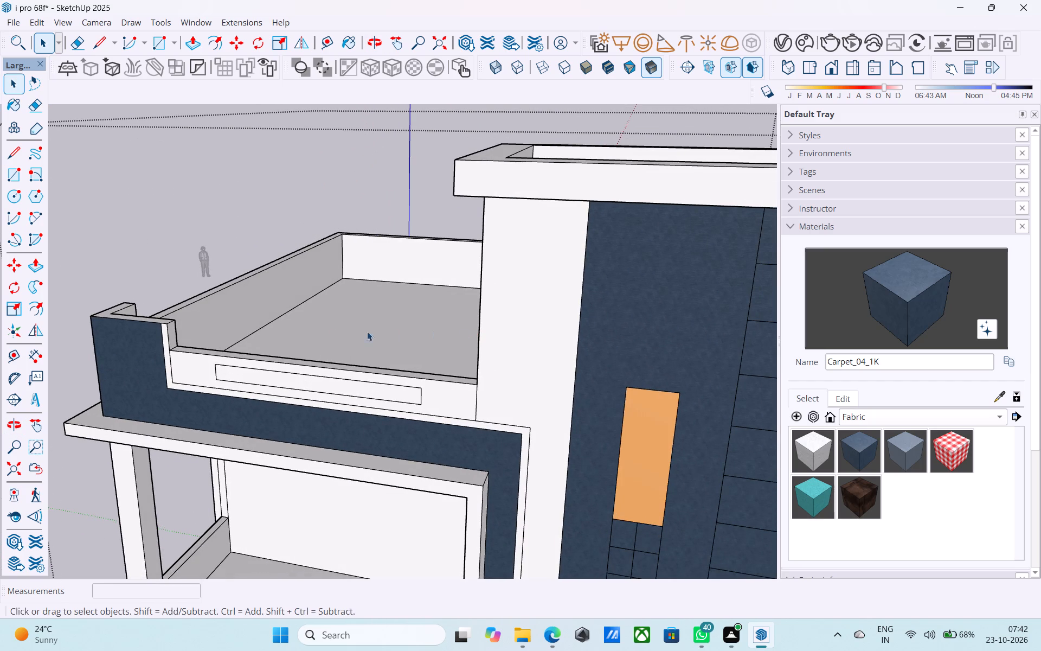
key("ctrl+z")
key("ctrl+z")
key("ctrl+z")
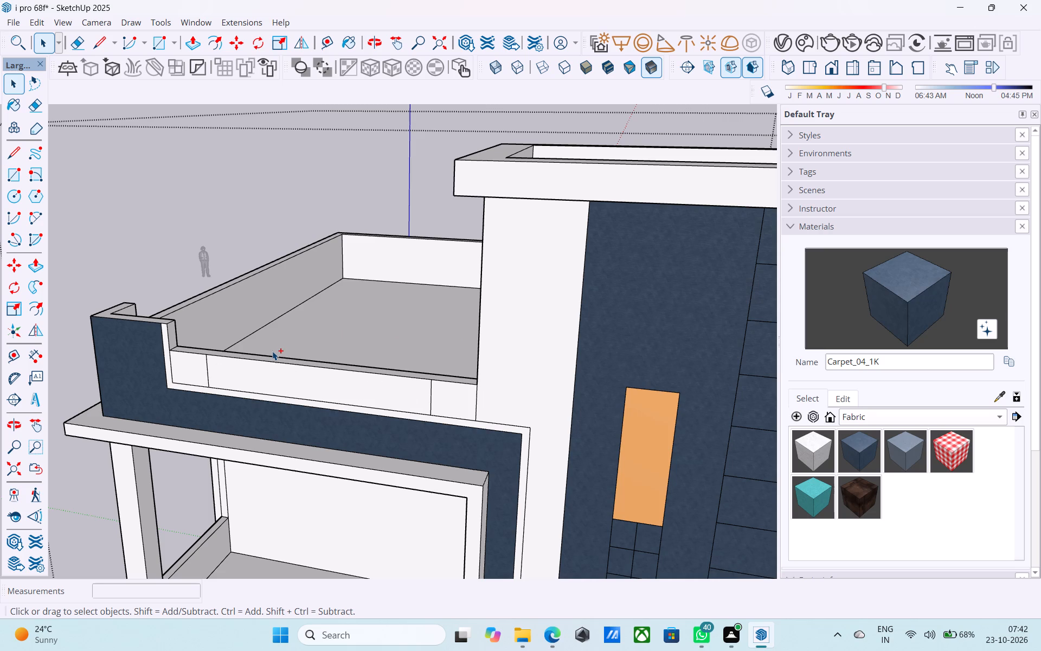
Pull the top face of the low front parapet wall up 6".
scroll(260, 359, "up", 4)
key("space")
left_click(260, 356)
left_click(260, 363)
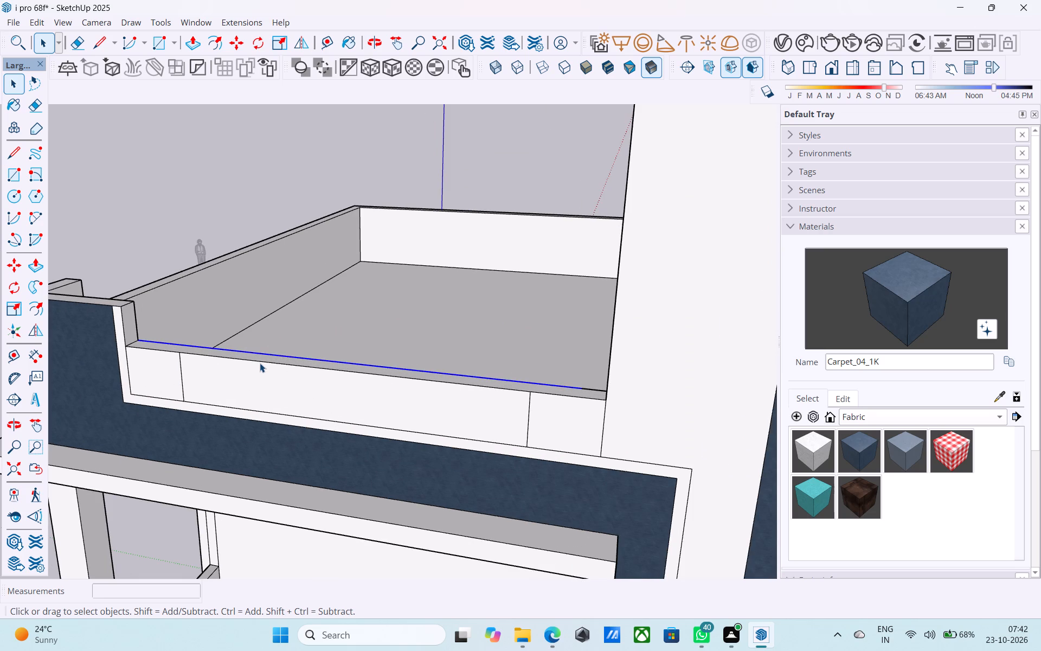
scroll(258, 359, "up", 3)
left_click(258, 359)
key("p")
left_click(258, 358)
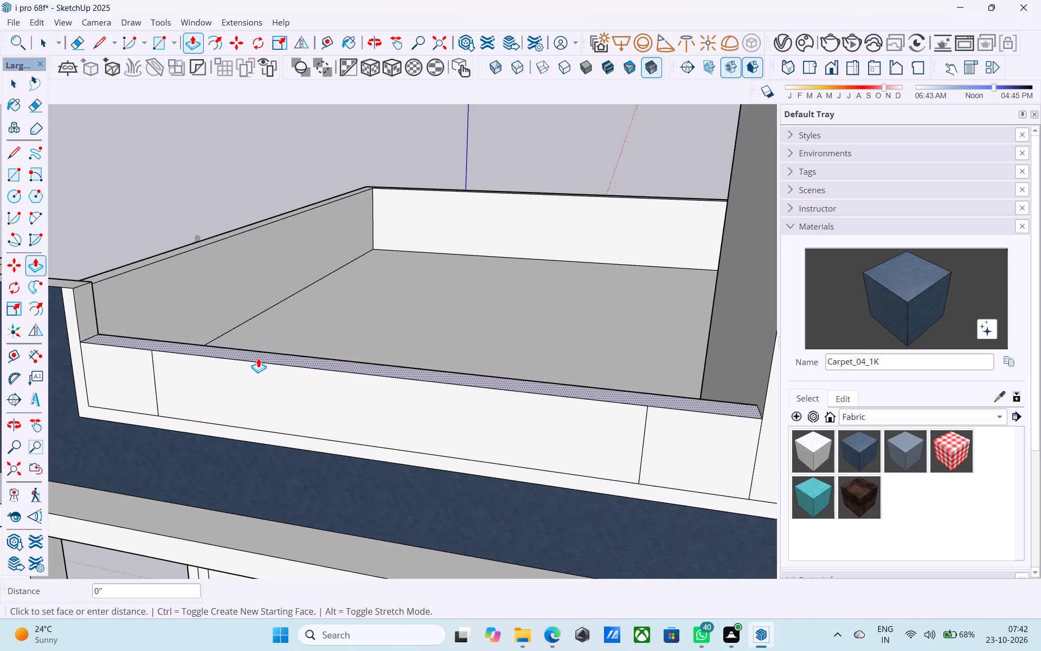
type("6\"")
key("Return")
key("space")
Offset the middle panel of the heightened front parapet face 6" inward.
scroll(331, 295, "down", 7)
middle_click_drag(378, 271, 492, 270)
scroll(301, 328, "down", 2)
scroll(389, 304, "up", 7)
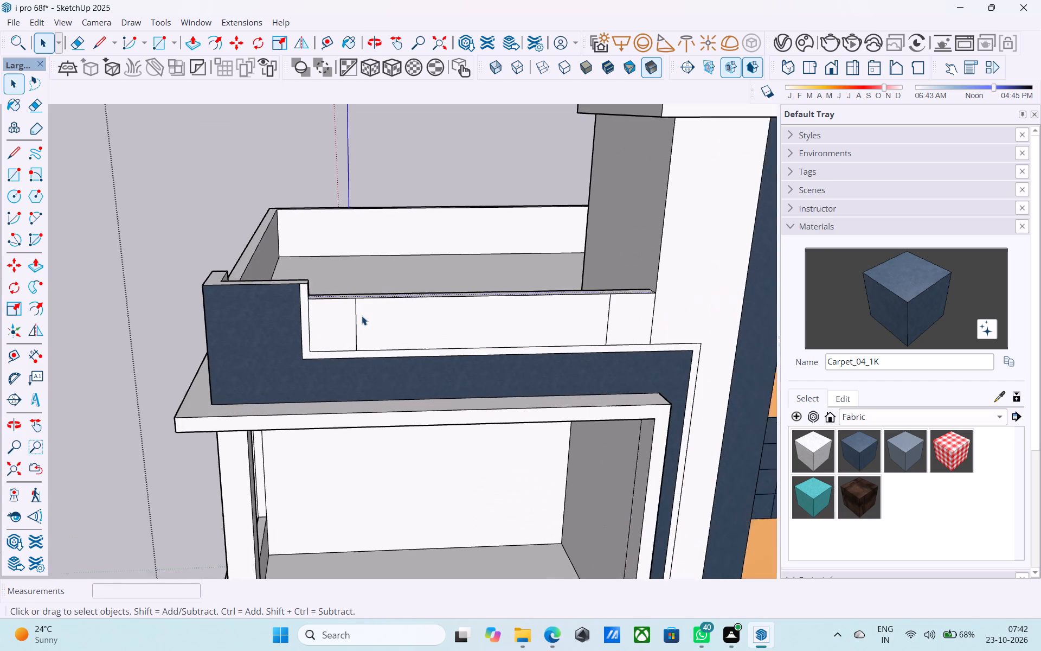
scroll(362, 316, "up", 1)
left_click(435, 317)
key("f")
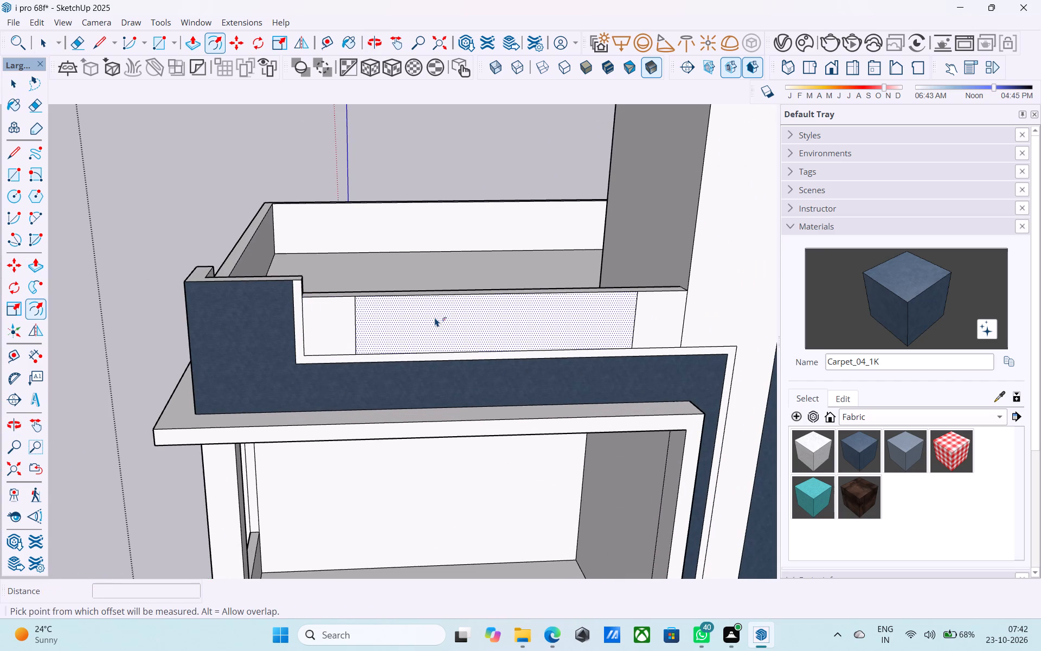
left_click(435, 317)
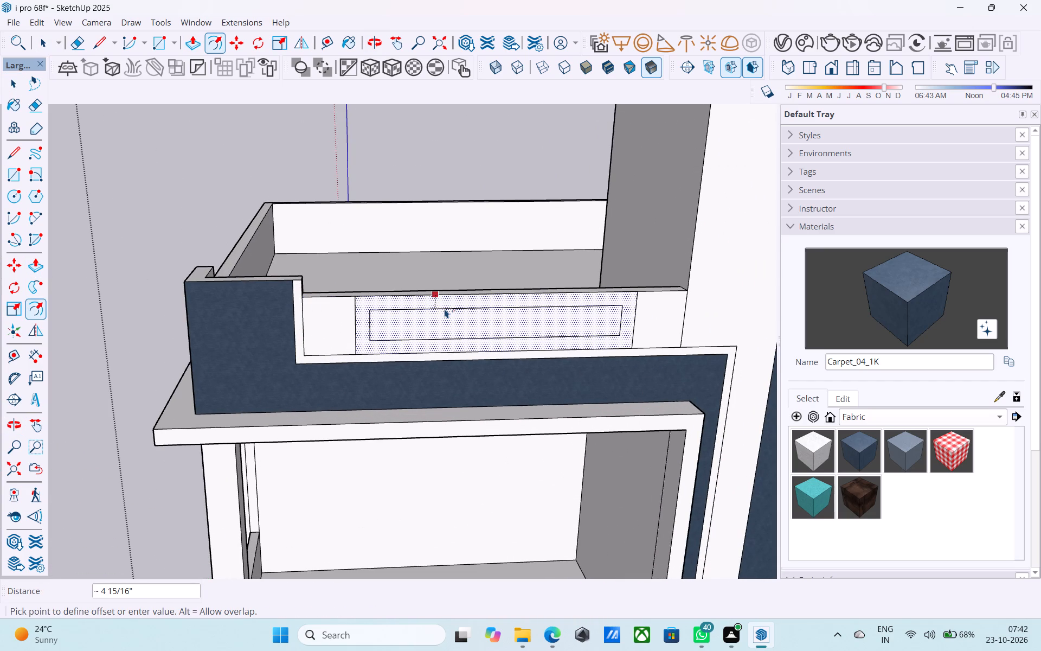
type("6\"")
key("Return")
key("space")
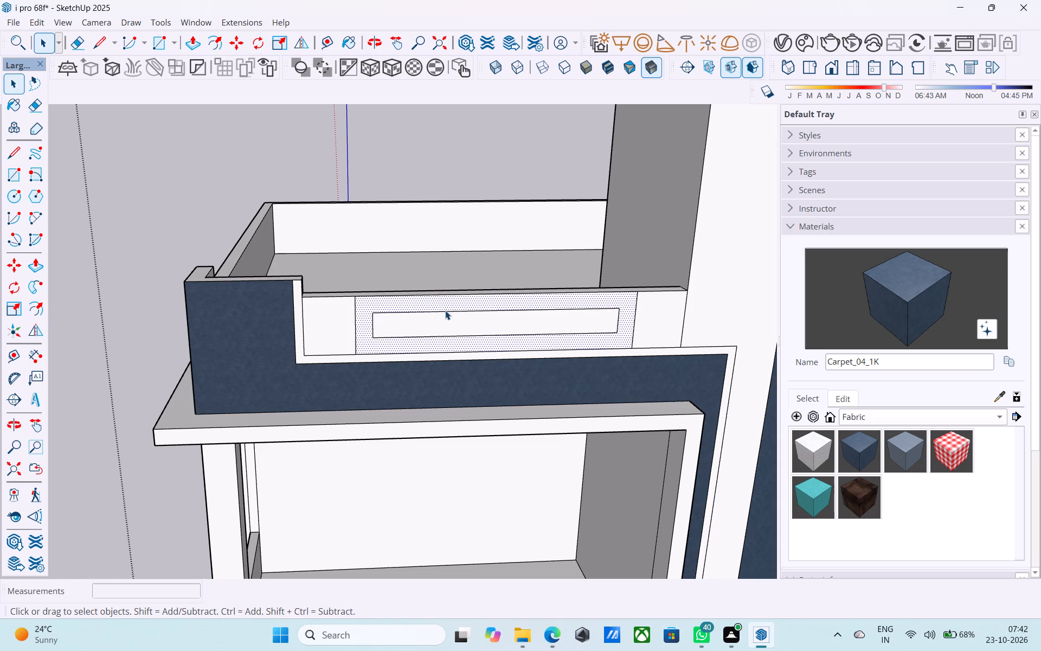
Push the inner rectangle 6" back through the front parapet to cut a long opening.
middle_click_drag(452, 315, 430, 319)
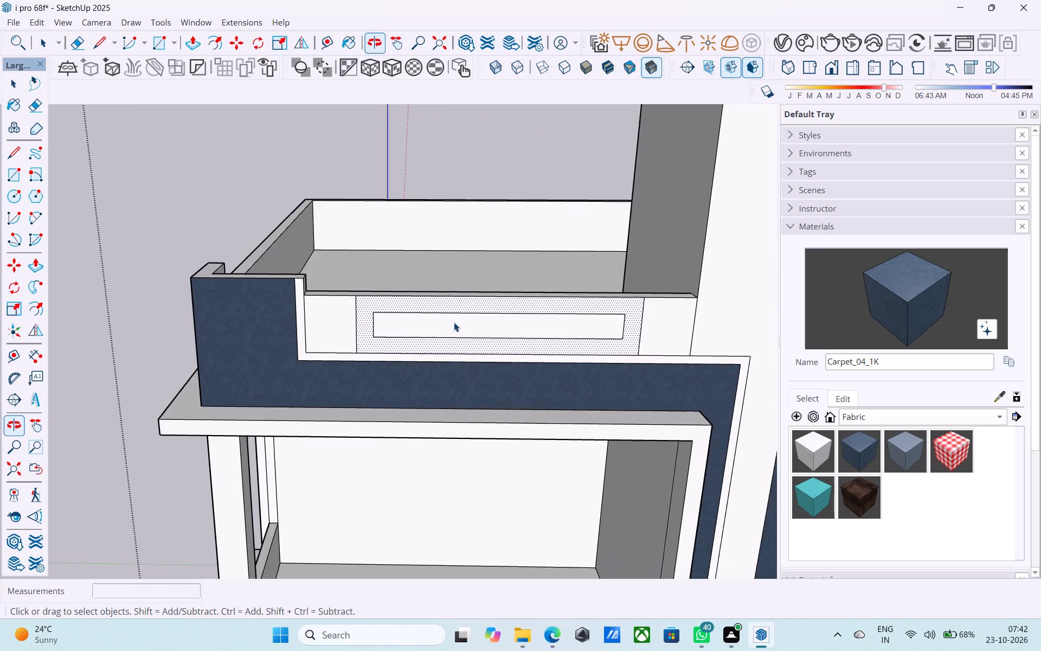
scroll(456, 323, "up", 5)
left_click(456, 323)
key("p")
left_click(484, 338)
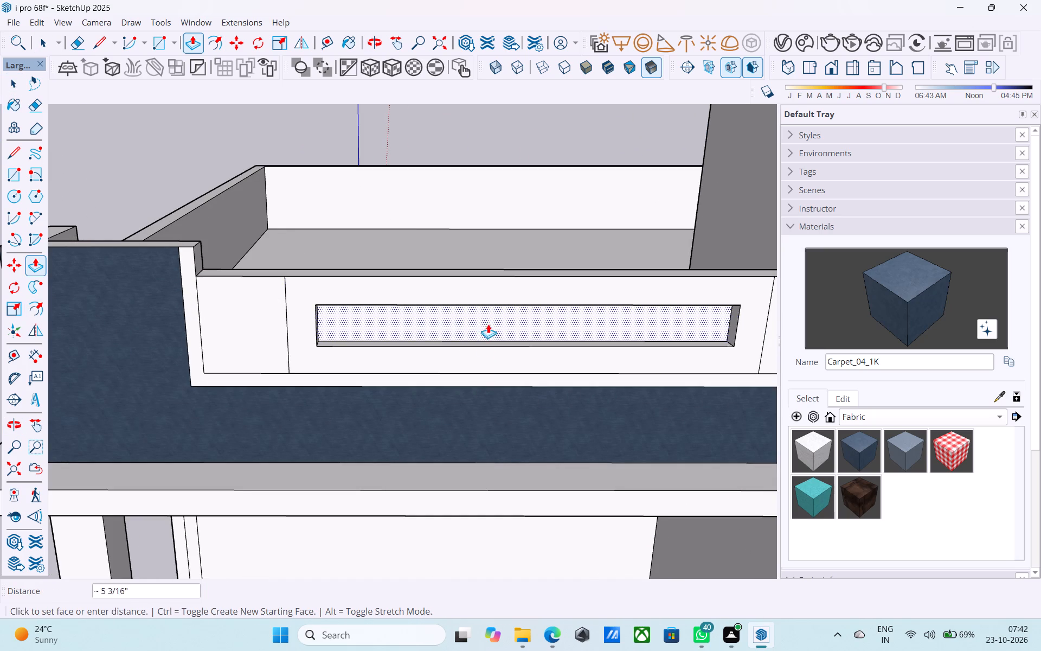
scroll(488, 318, "up", 4)
left_click(488, 318)
scroll(464, 318, "down", 6)
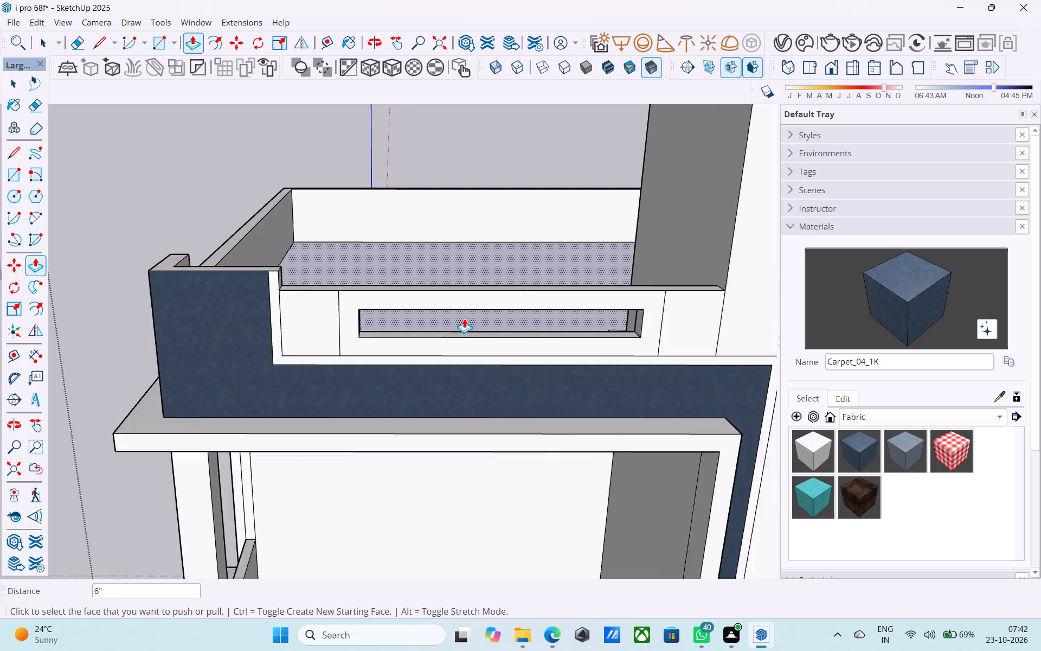
key("space")
Examine the new front parapet opening in relation to the facade from several angles.
scroll(464, 318, "down", 4)
middle_click_drag(464, 318, 468, 278)
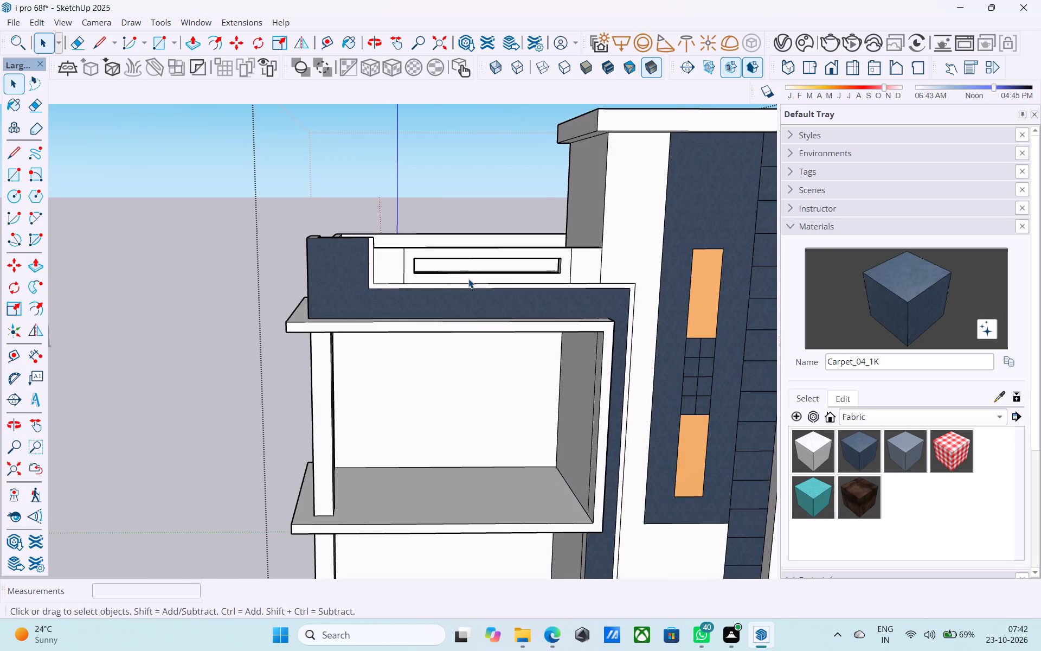
middle_click_drag(467, 278, 435, 282)
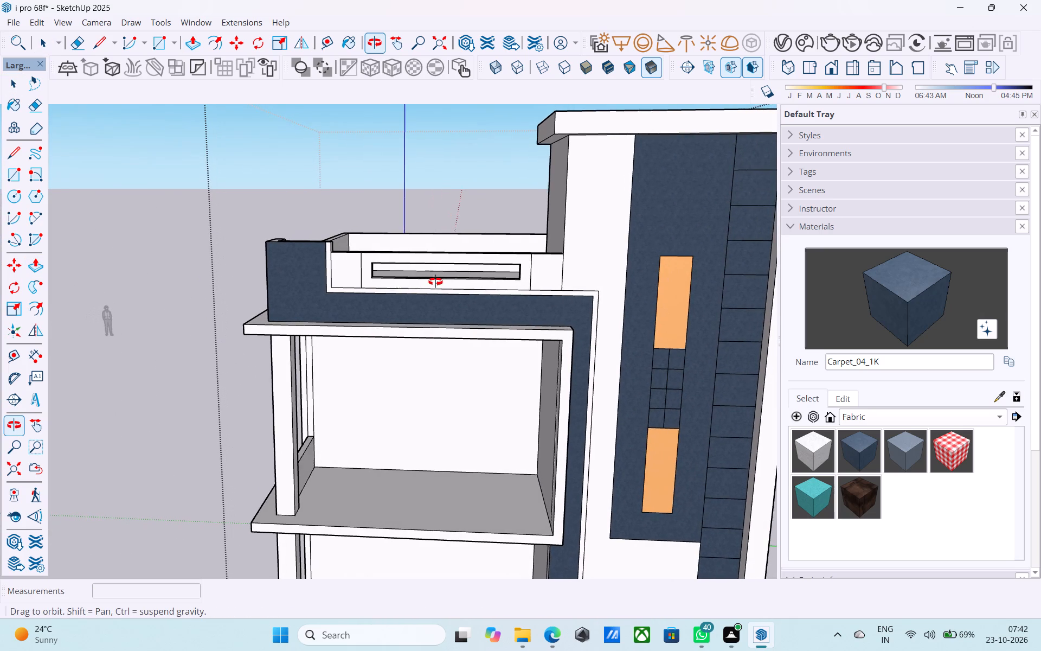
middle_click_drag(435, 282, 435, 283)
scroll(434, 264, "up", 1)
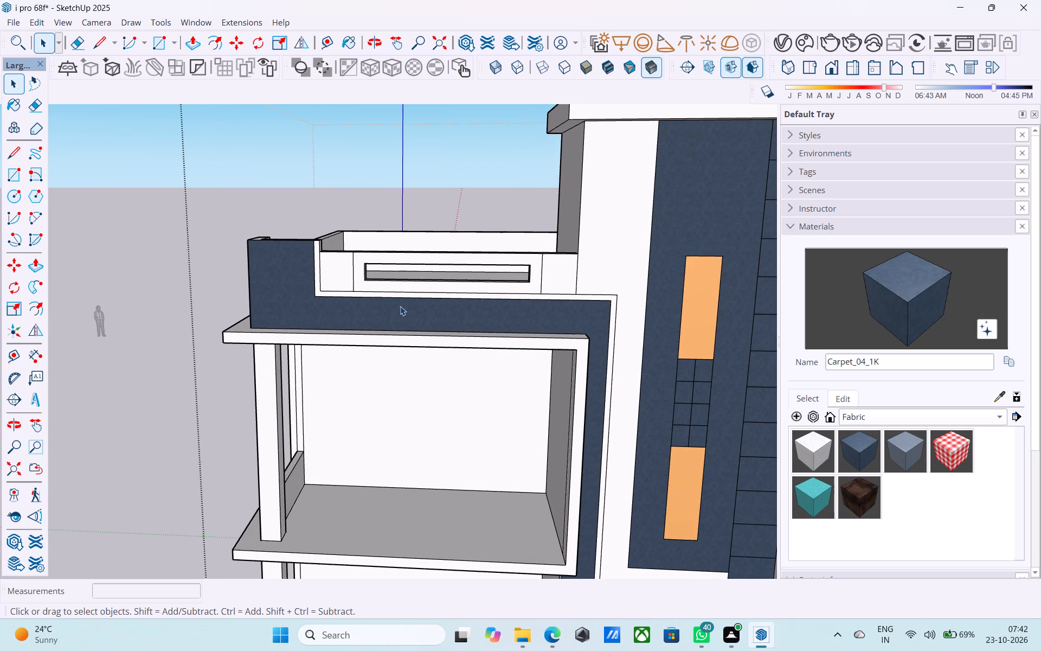
middle_click_drag(394, 302, 375, 298)
middle_click_drag(380, 302, 373, 301)
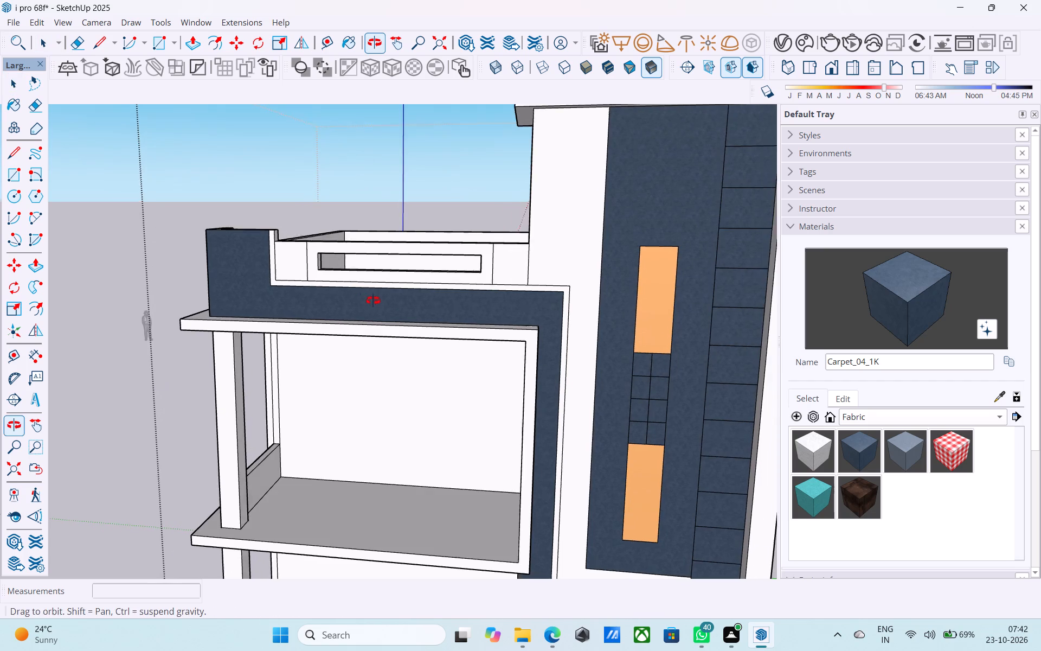
middle_click_drag(373, 301, 371, 300)
Draw a 3" by 2" rectangle on the opening's inner end face nearest the raised corner, near its top.
scroll(373, 299, "up", 4)
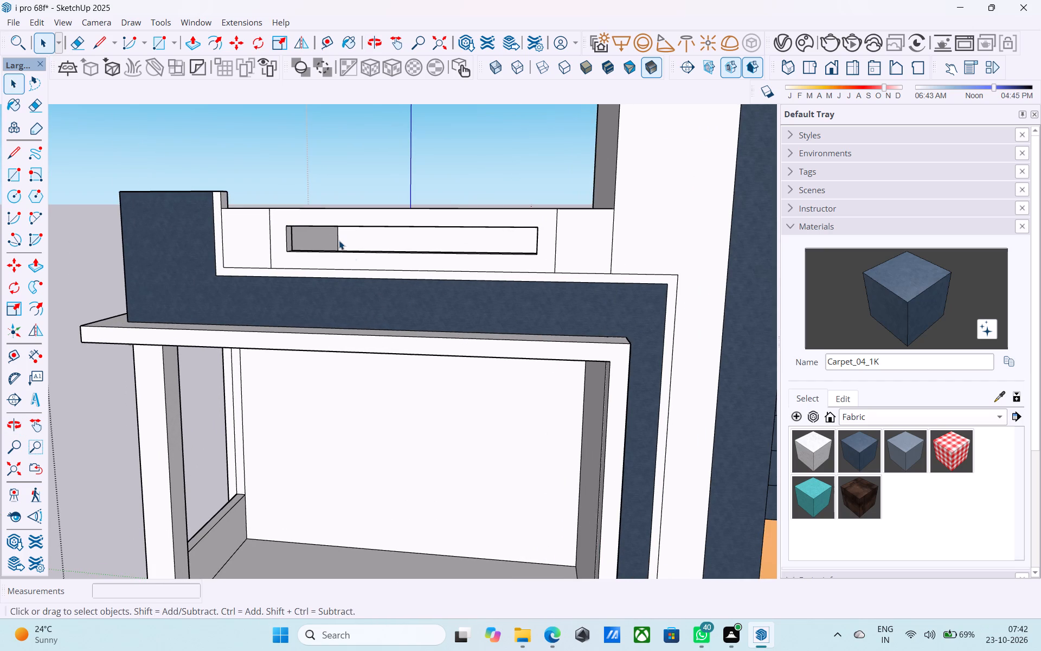
middle_click_drag(335, 237, 298, 247)
scroll(287, 246, "down", 1)
middle_click_drag(287, 246, 293, 247, "shift")
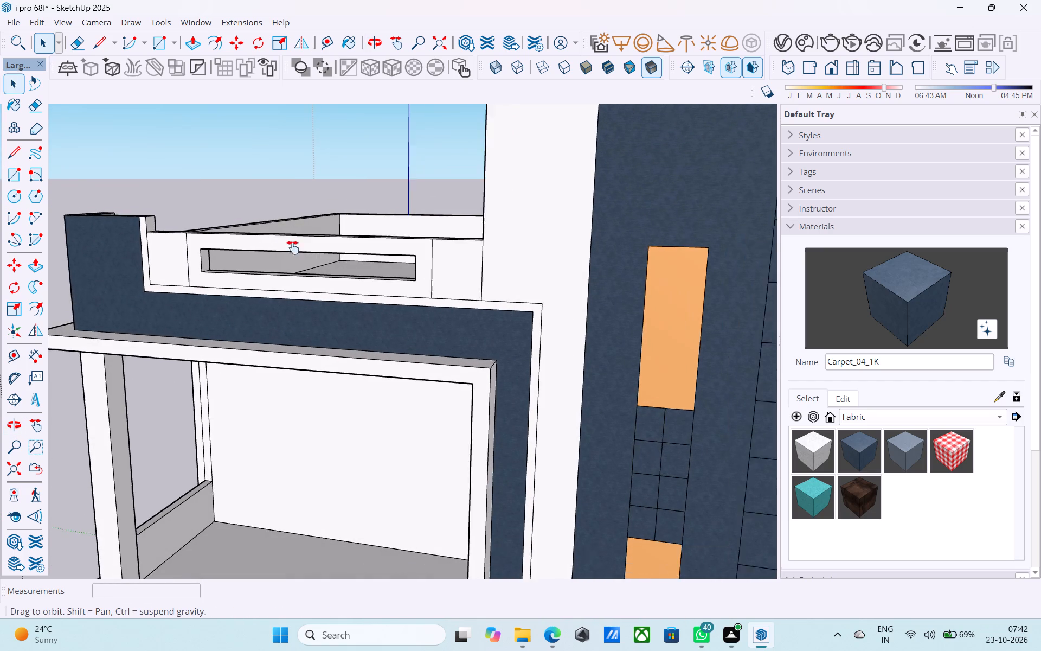
middle_click_drag(293, 247, 328, 270, "shift")
scroll(414, 330, "up", 9)
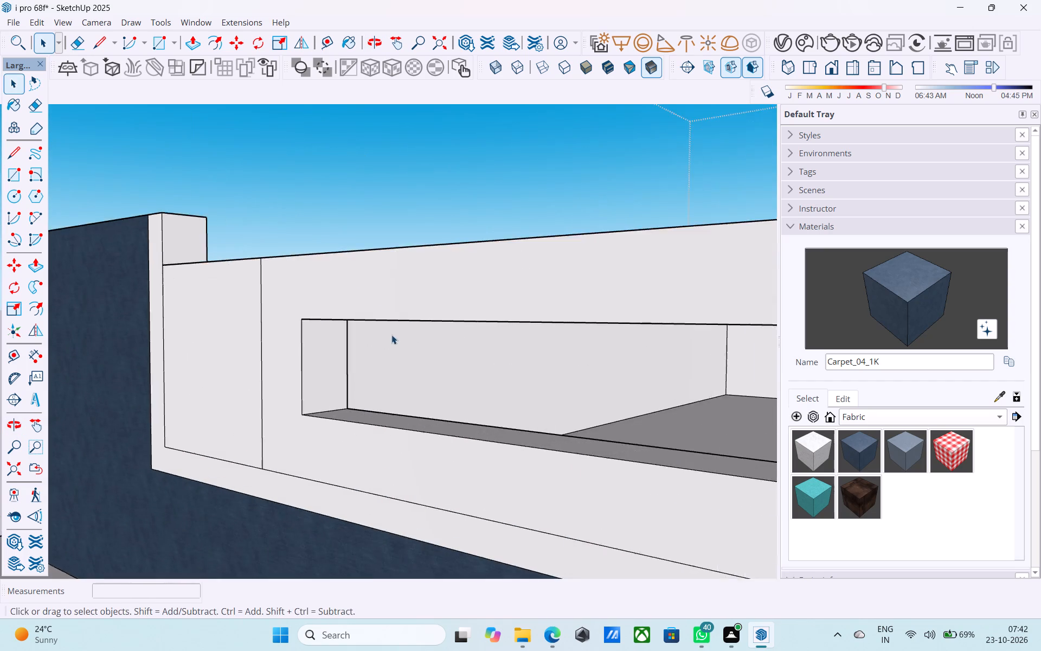
middle_click_drag(391, 335, 376, 331)
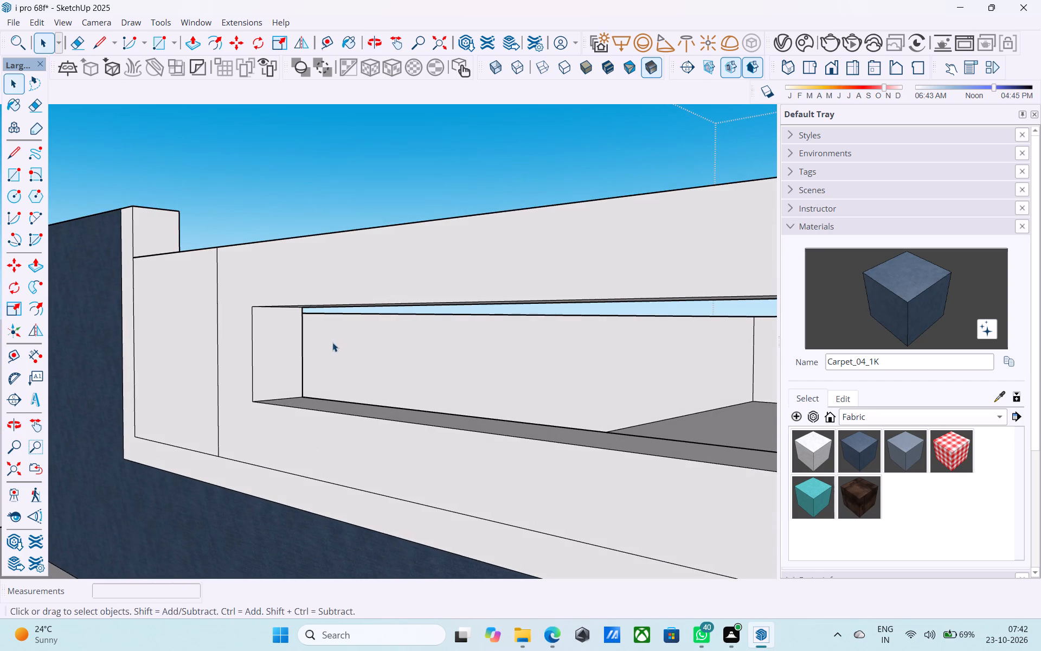
key("r")
middle_click_drag(264, 315, 214, 315)
left_click(265, 318)
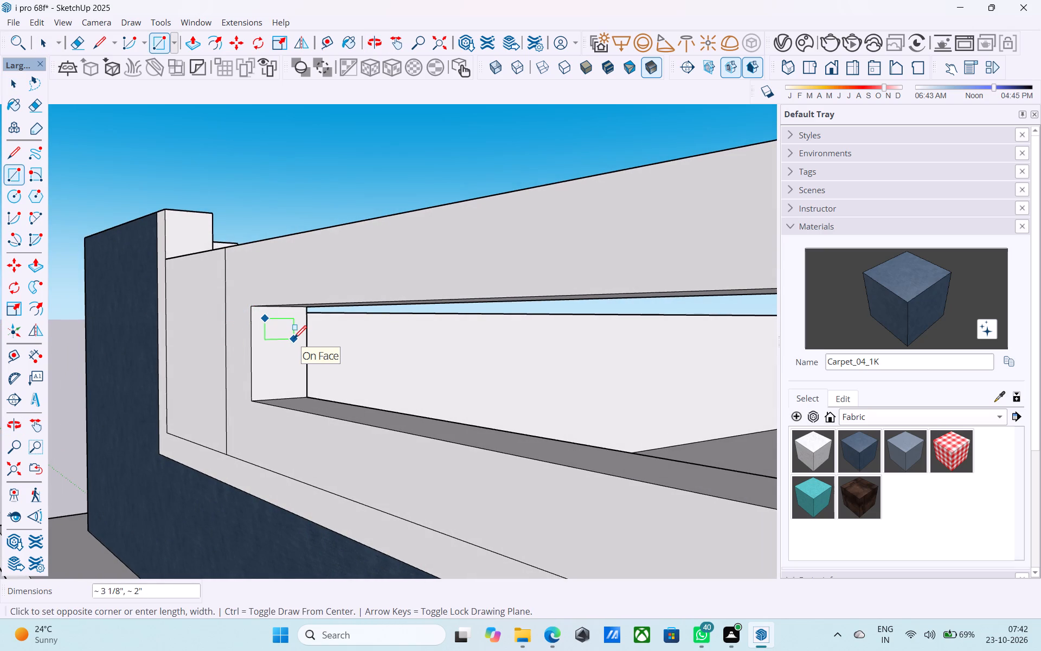
type("3\",2\"")
key("Return")
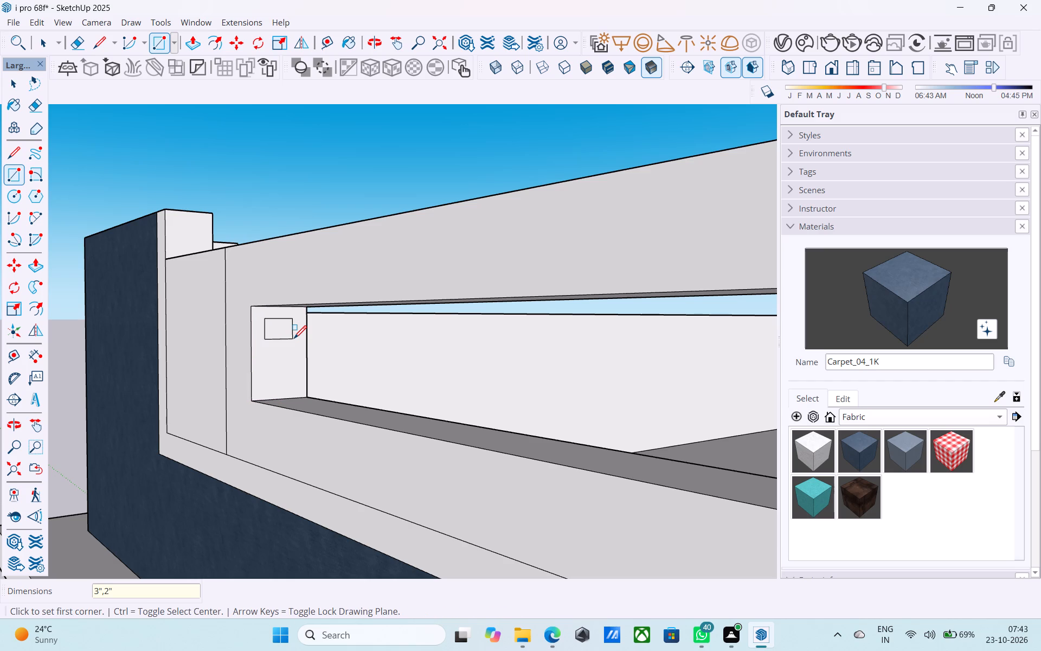
Copy the small rectangle about 3 1/2" straight down on the parapet opening's inner end face.
key("space")
left_click(286, 326)
key("m")
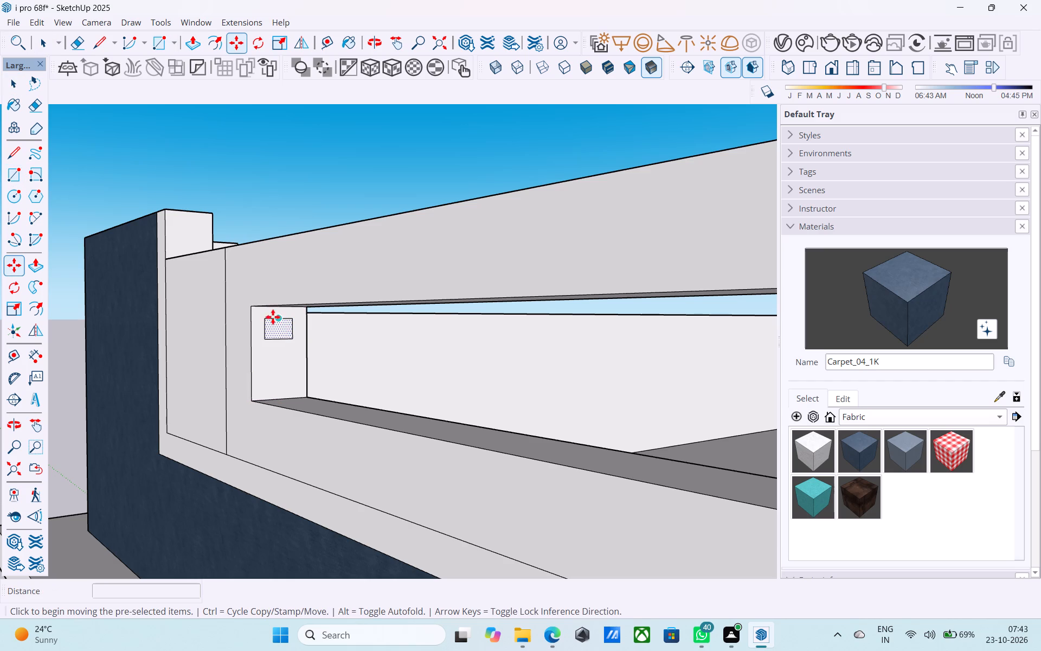
left_click(267, 317)
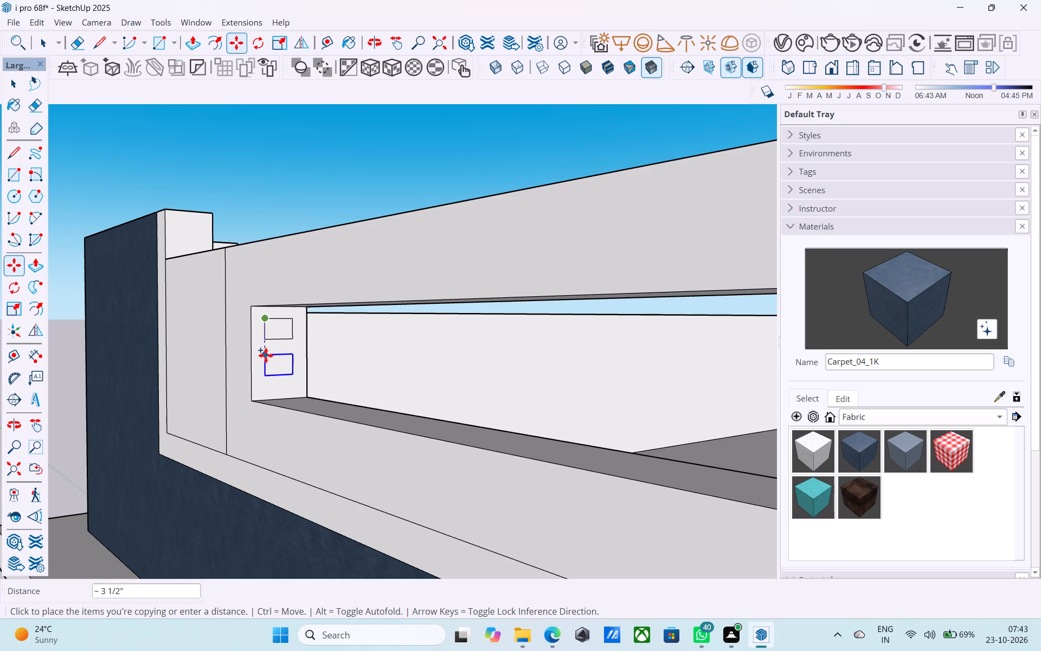
left_click(266, 357)
key("space")
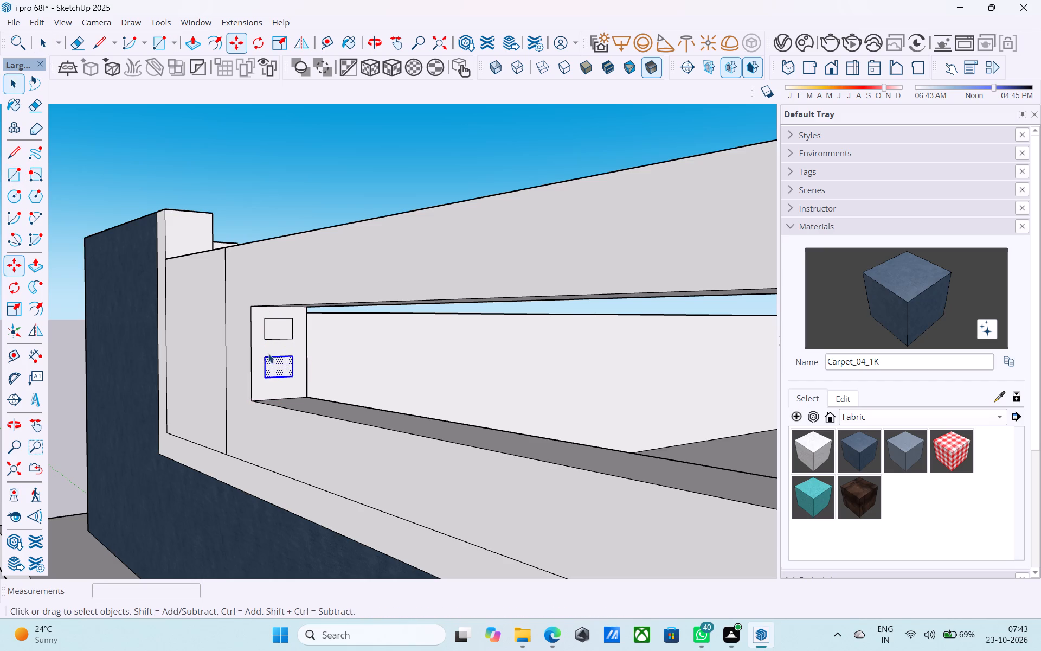
Extrude the upper small rectangle 7' 3" across the parapet opening to its opposite end face, forming a horizontal bar.
left_click(278, 333)
key("p")
left_click(278, 333)
scroll(313, 351, "down", 4)
middle_click_drag(330, 355, 337, 357)
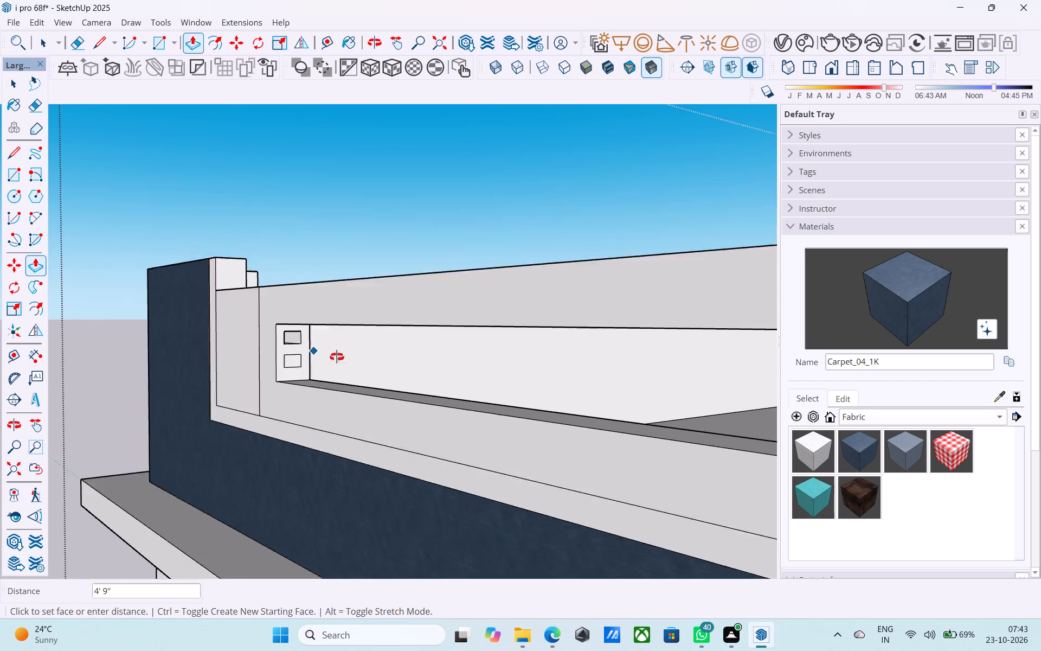
middle_click_drag(337, 357, 71, 258)
scroll(71, 258, "down", 5)
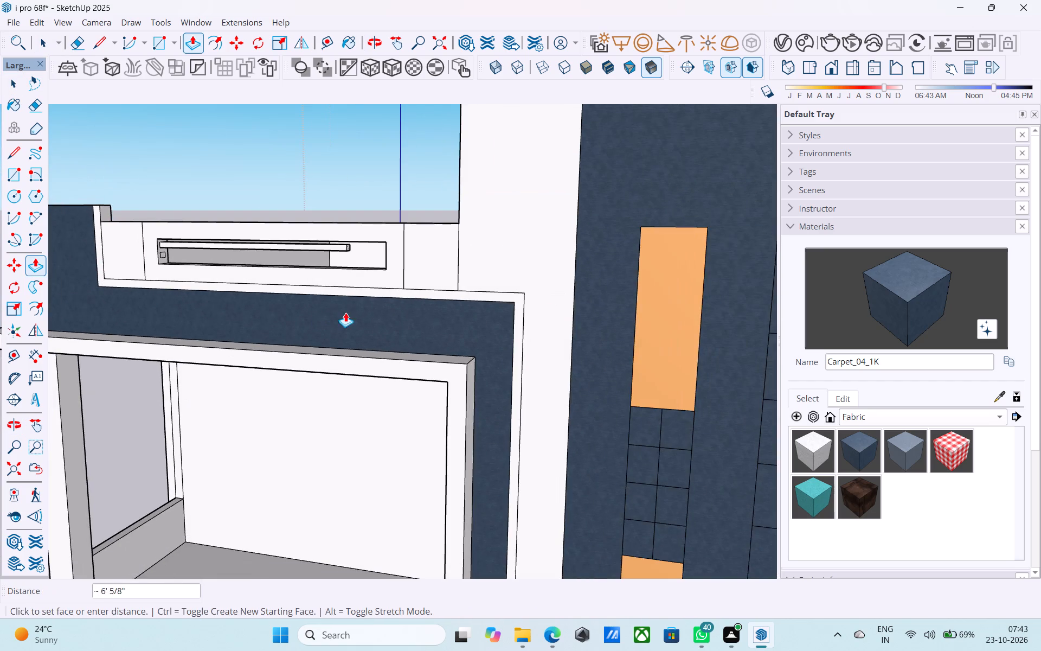
middle_click_drag(349, 305, 691, 340, "shift")
scroll(489, 277, "up", 4)
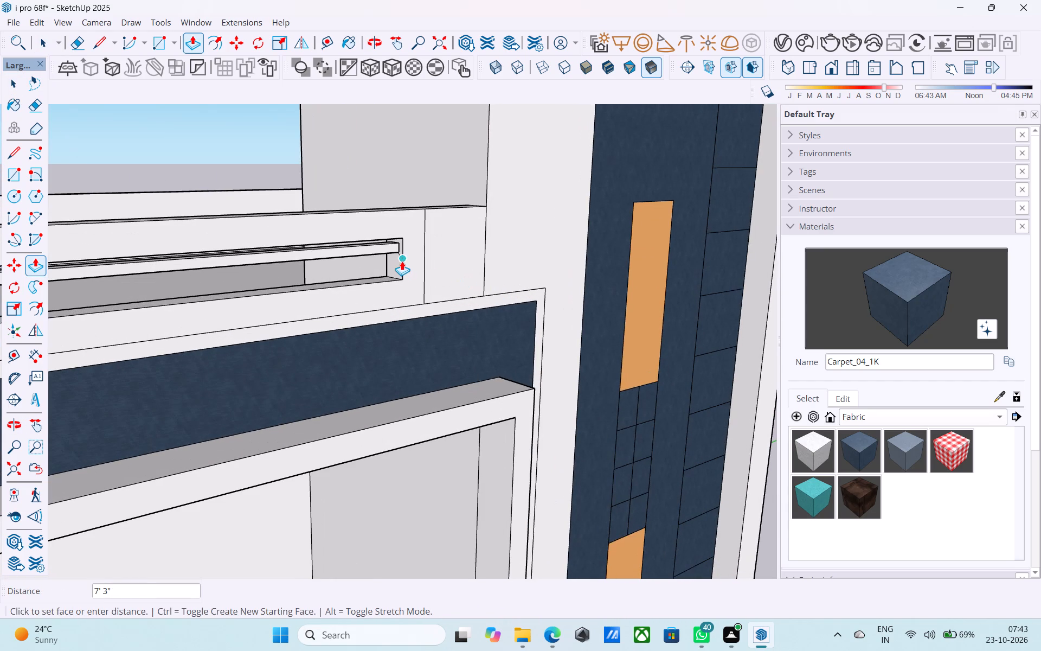
left_click(401, 260)
Extrude the lower small rectangle across the parapet opening by the same distance as the upper bar.
scroll(403, 258, "down", 4)
middle_click_drag(335, 277, 428, 246, "shift")
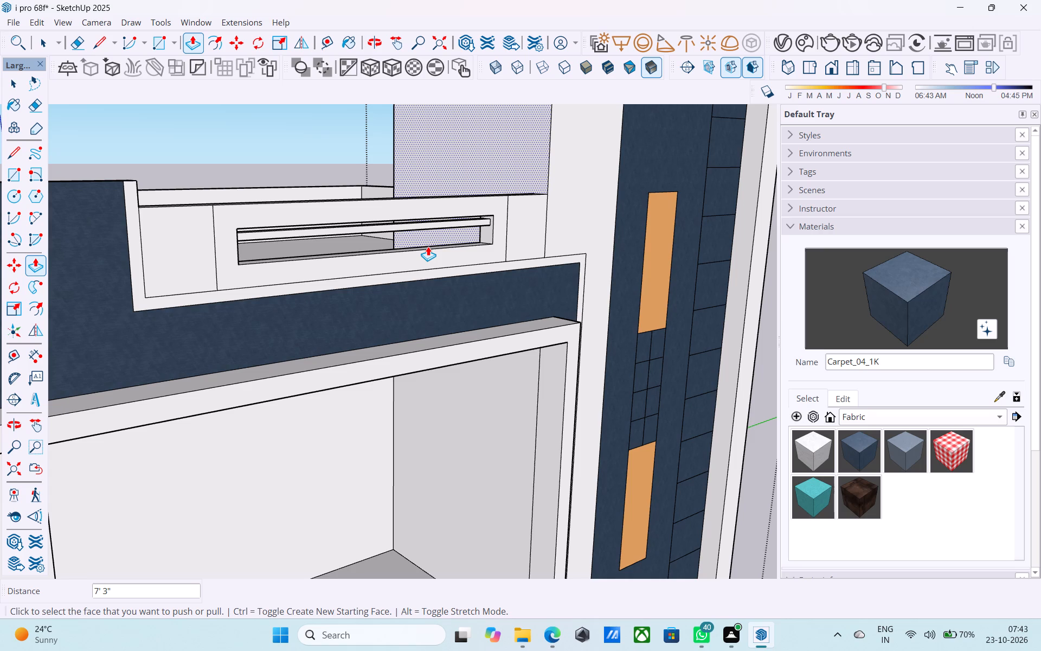
key("space")
scroll(427, 223, "down", 6)
middle_click_drag(428, 239, 74, 237)
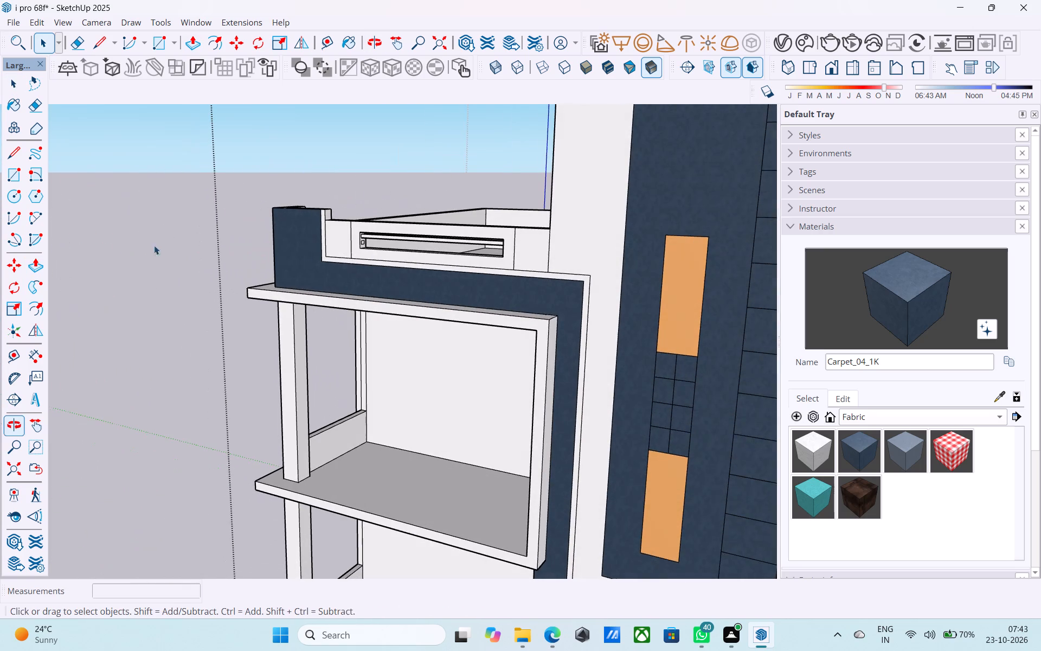
middle_click_drag(331, 246, 277, 246)
scroll(318, 231, "up", 13)
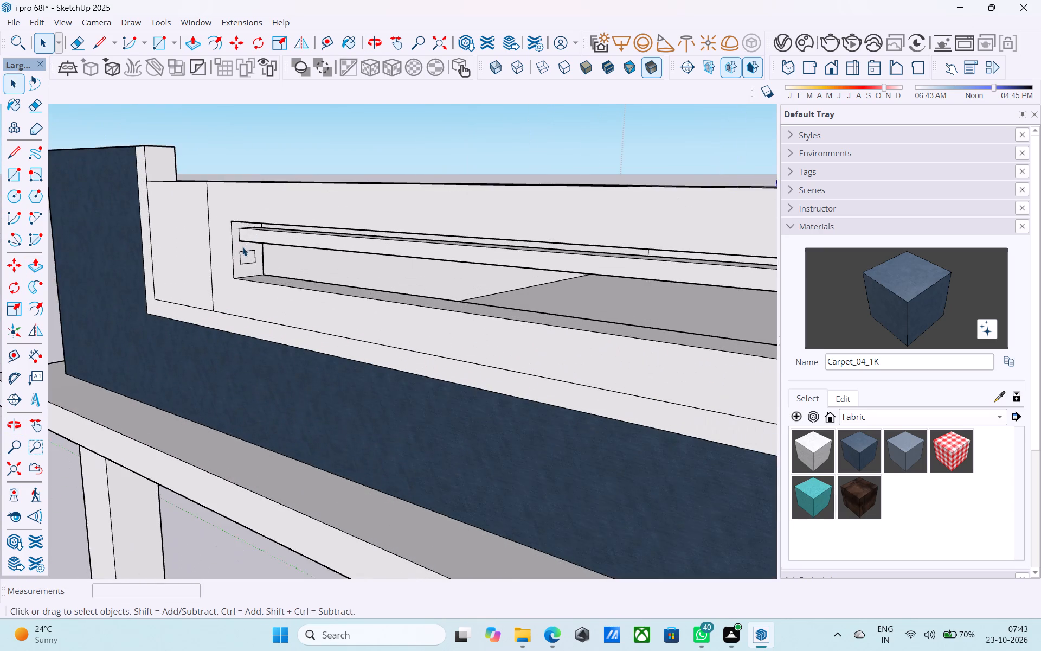
scroll(246, 251, "up", 4)
left_click(247, 256)
key("p")
double_click(247, 256)
scroll(247, 247, "down", 4)
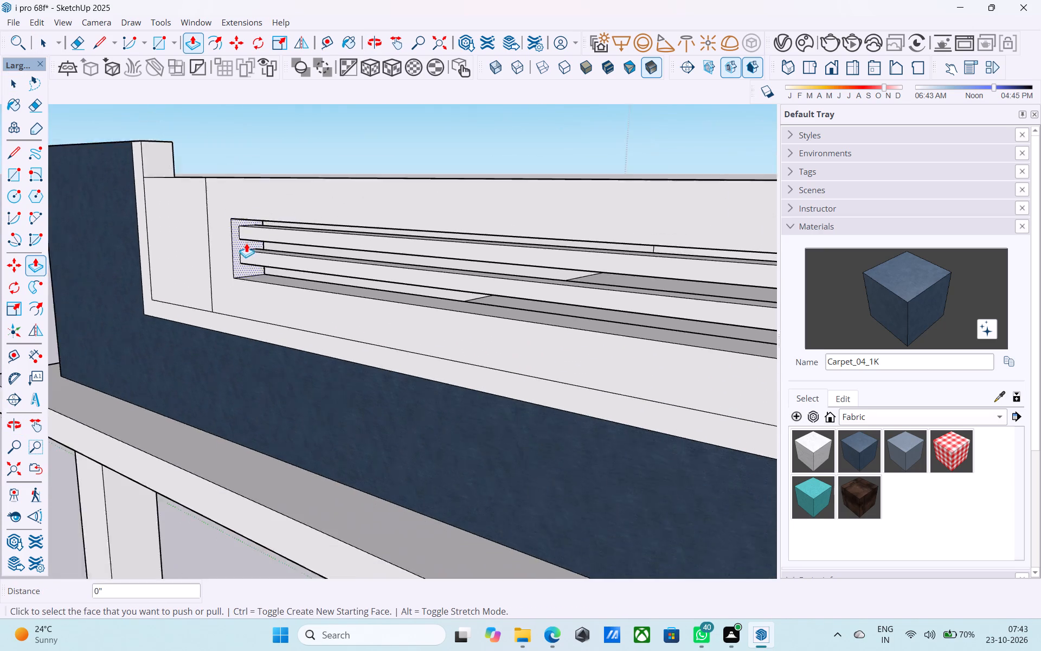
Save the model with both parapet bars in place.
scroll(246, 243, "down", 14)
scroll(252, 252, "up", 1)
scroll(253, 253, "down", 6)
middle_click_drag(273, 262, 434, 249)
scroll(422, 235, "down", 10)
middle_click_drag(421, 244, 471, 257)
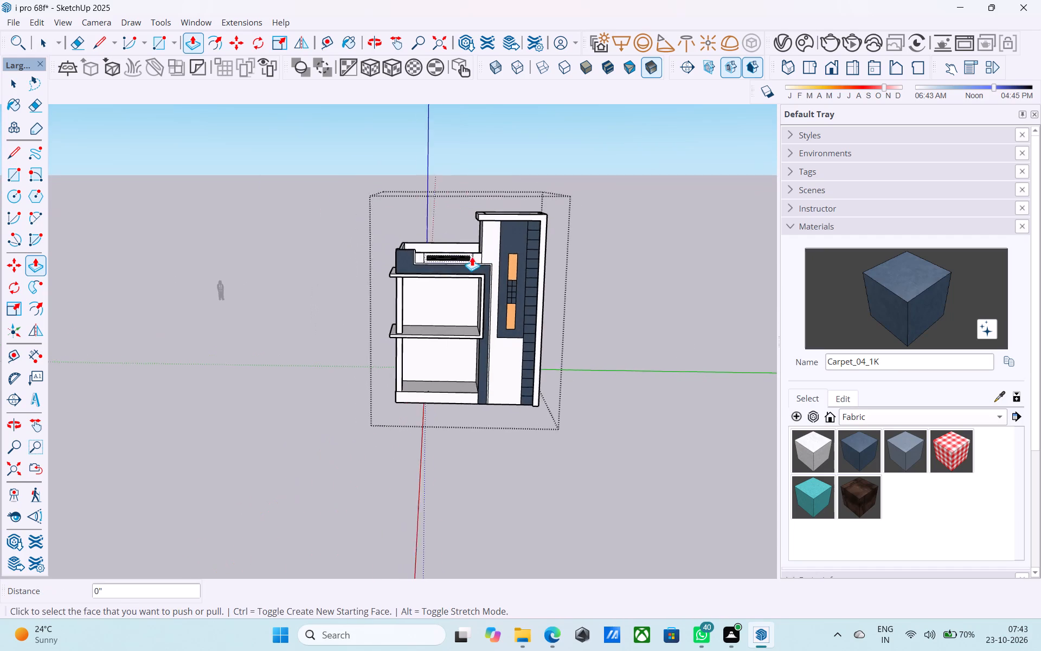
key("ctrl+s")
left_click(465, 414)
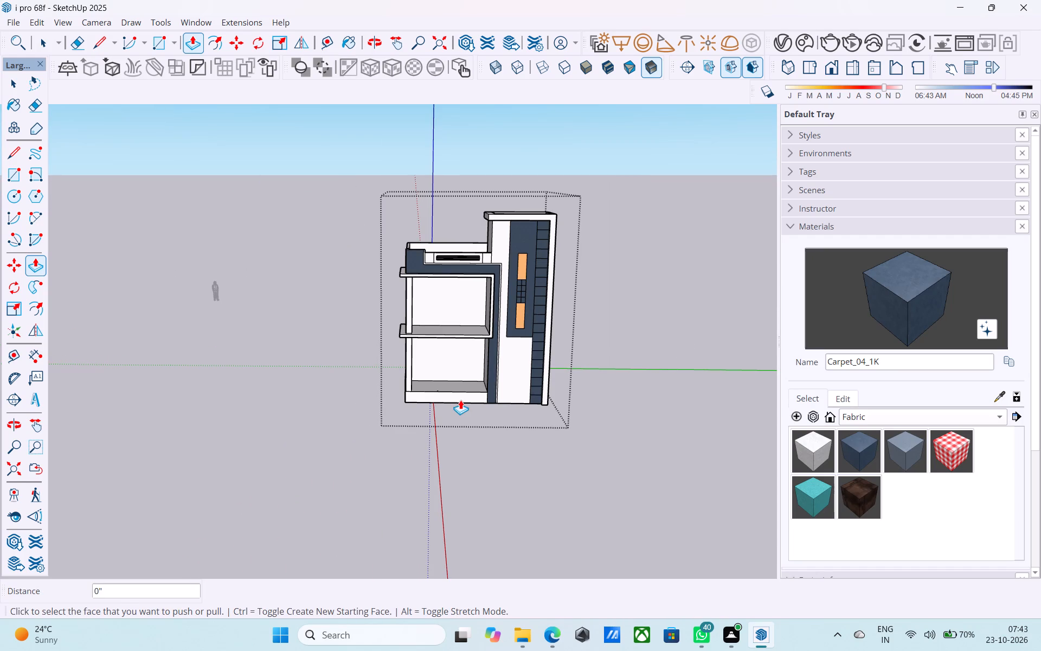
Examine the front elevation and the two porches from several angles.
scroll(460, 400, "up", 5)
middle_click_drag(528, 329, 707, 351)
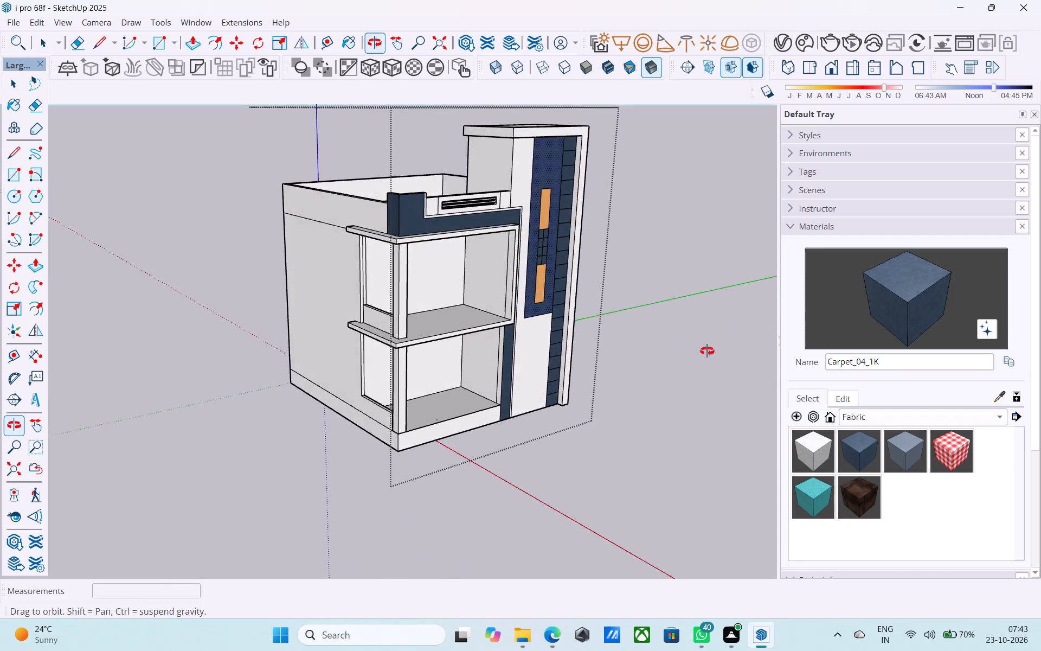
middle_click_drag(707, 351, 486, 253)
scroll(486, 253, "down", 4)
middle_click_drag(486, 252, 481, 304)
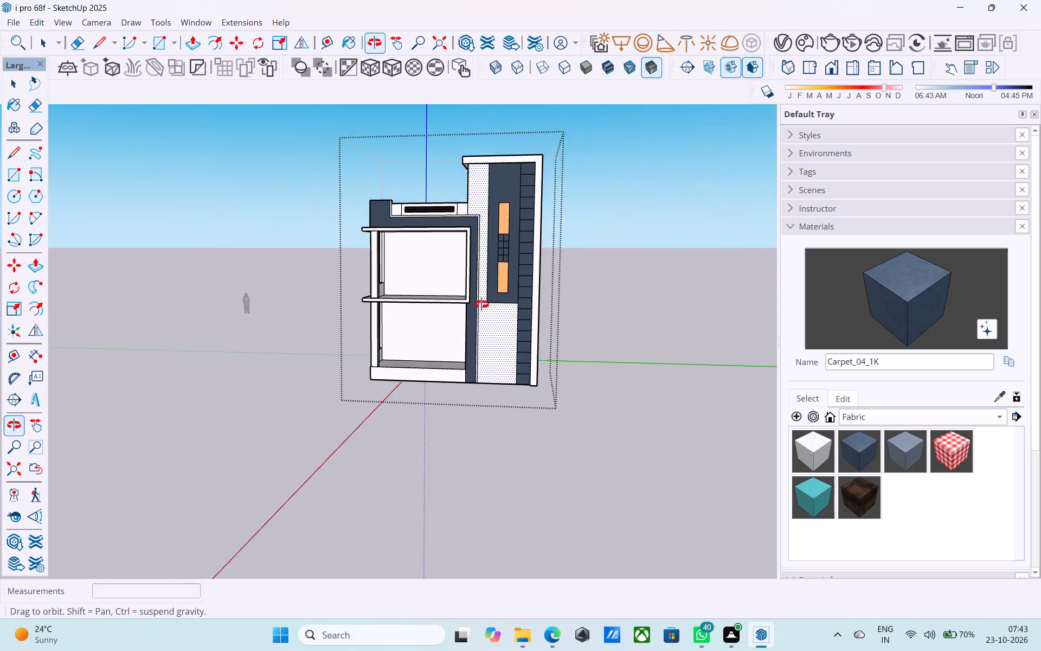
middle_click_drag(481, 304, 484, 326)
key("space")
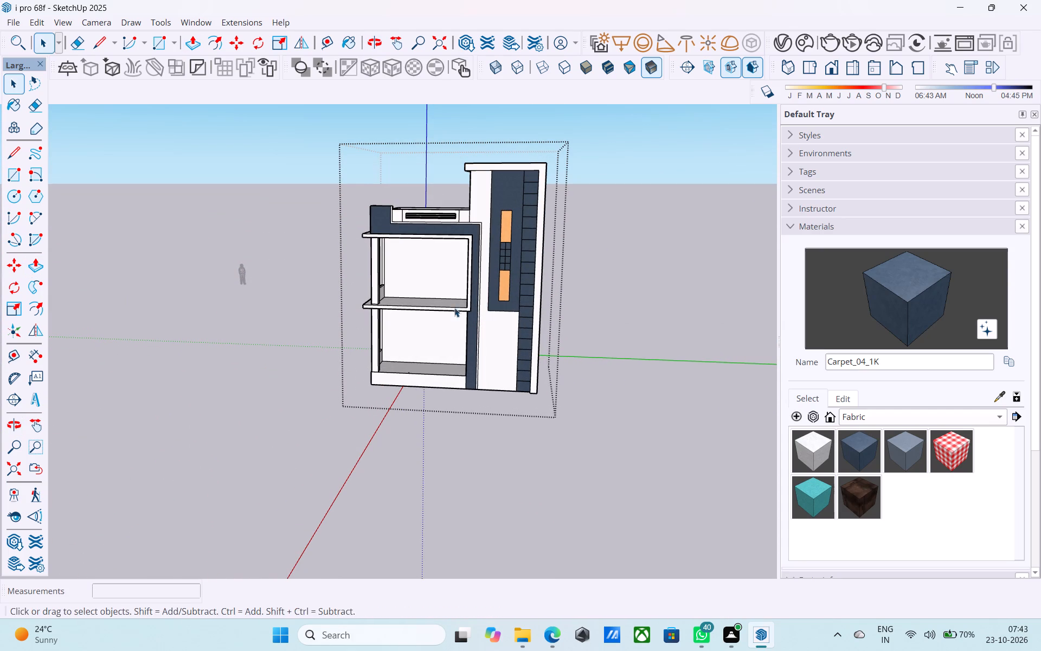
middle_click_drag(453, 308, 405, 314)
scroll(386, 342, "up", 5)
middle_click_drag(385, 342, 477, 284)
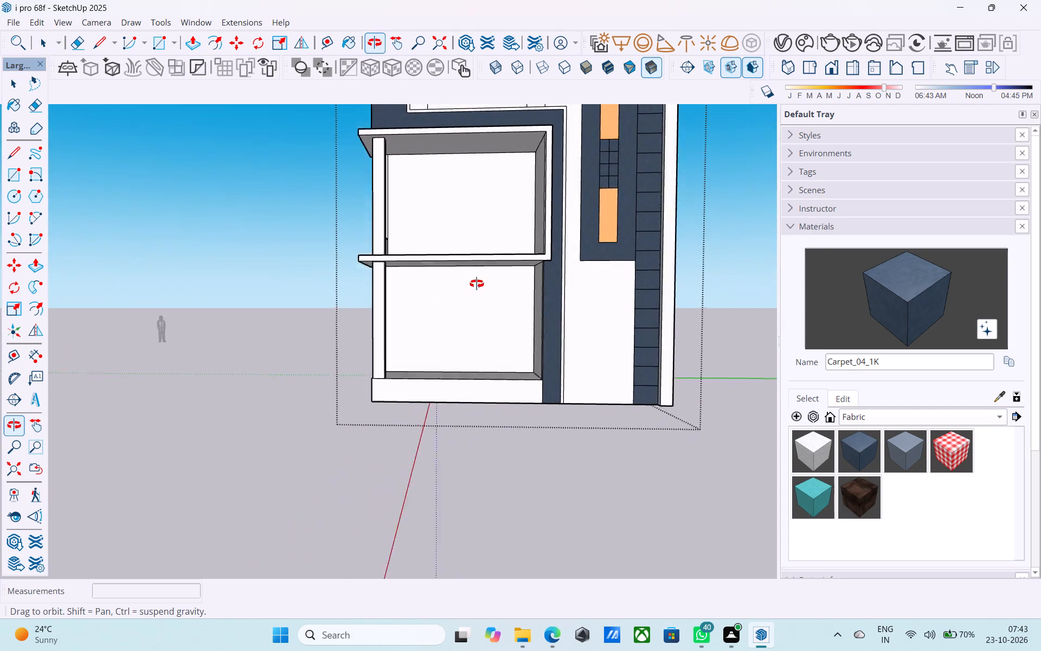
middle_click_drag(477, 284, 401, 312)
scroll(401, 312, "up", 6)
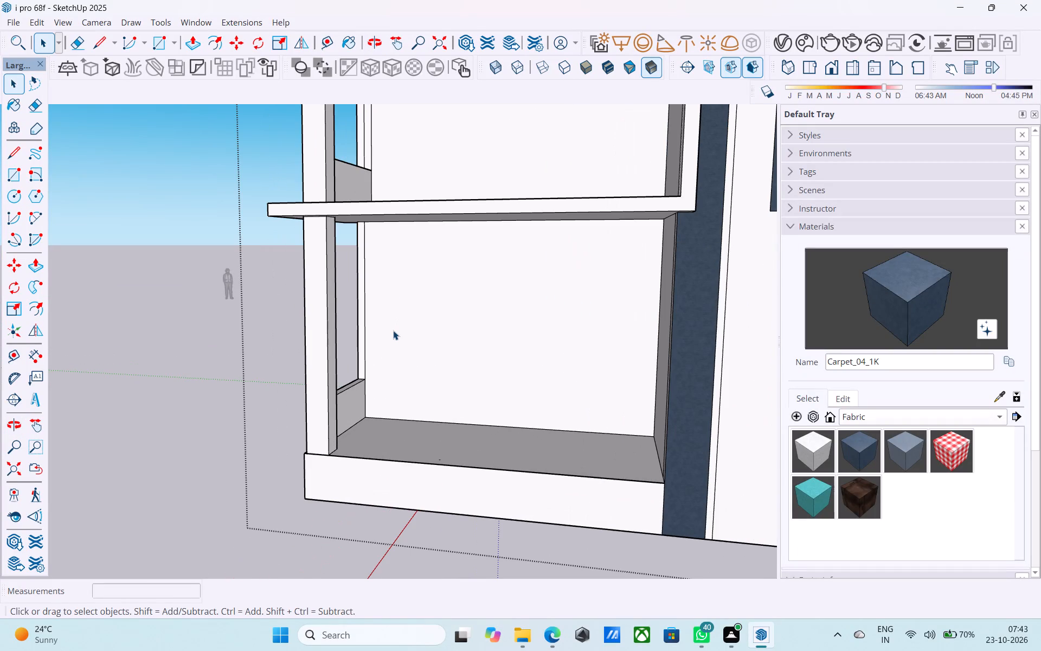
Erase the leftover vertical edges where the back wall meets the side openings of the upper and lower porches.
scroll(393, 330, "down", 3)
middle_click_drag(393, 330, 515, 433)
scroll(462, 357, "up", 5)
middle_click_drag(455, 337, 422, 330)
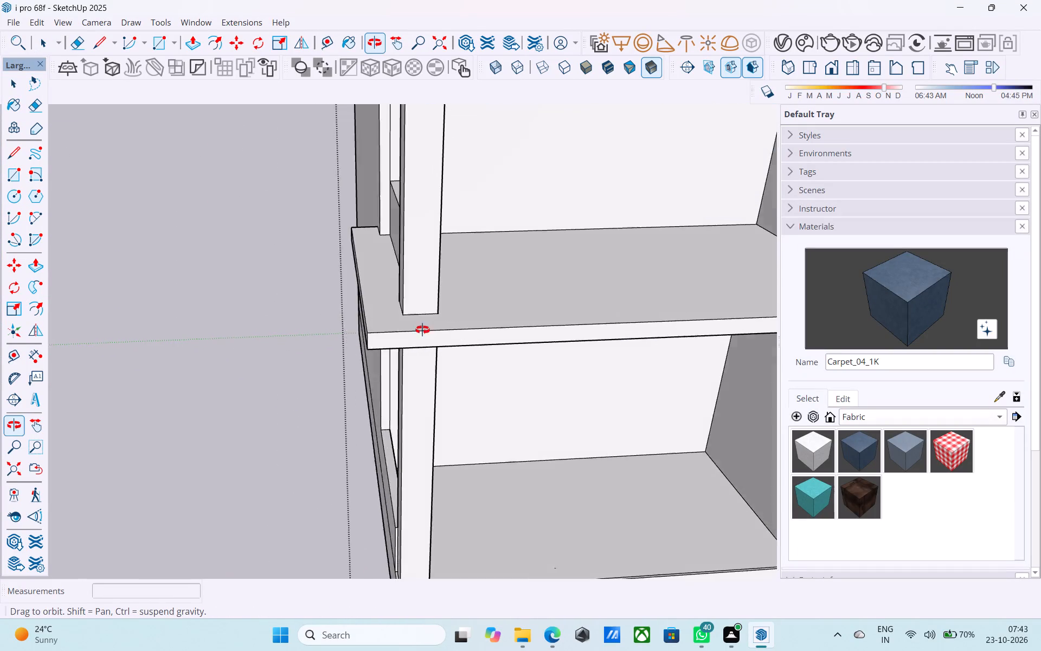
middle_click_drag(422, 330, 574, 282)
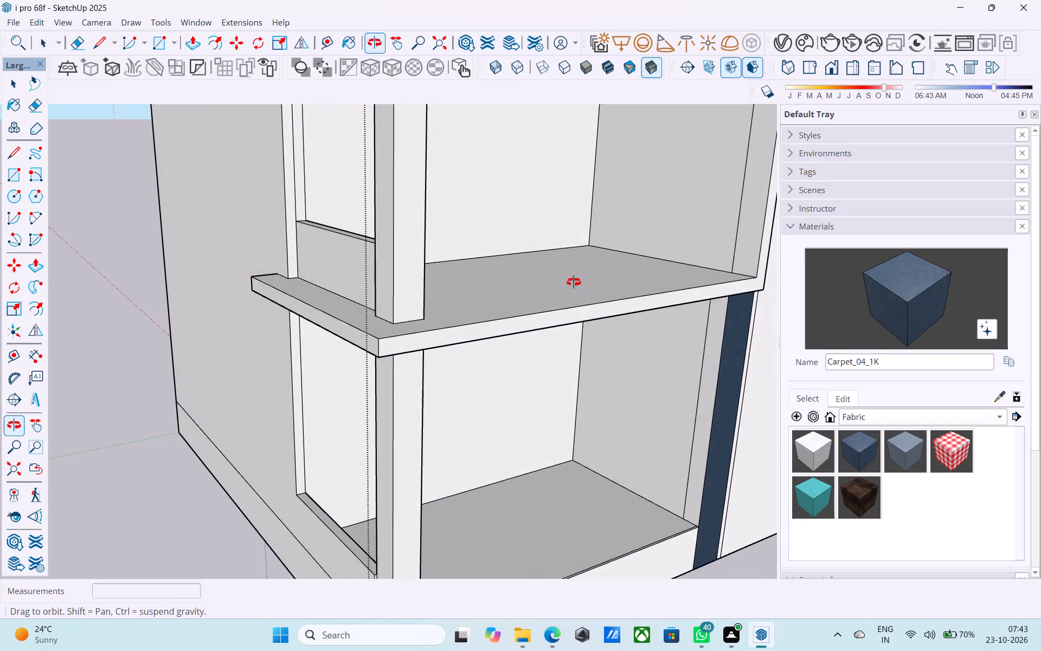
middle_click_drag(574, 282, 422, 269)
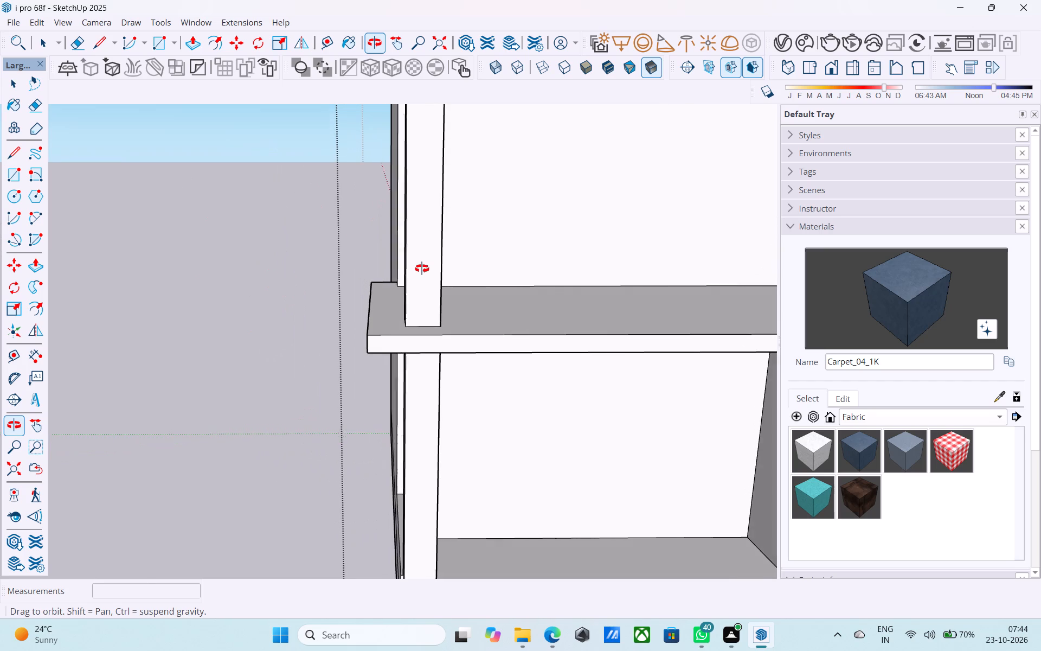
middle_click_drag(422, 269, 313, 311)
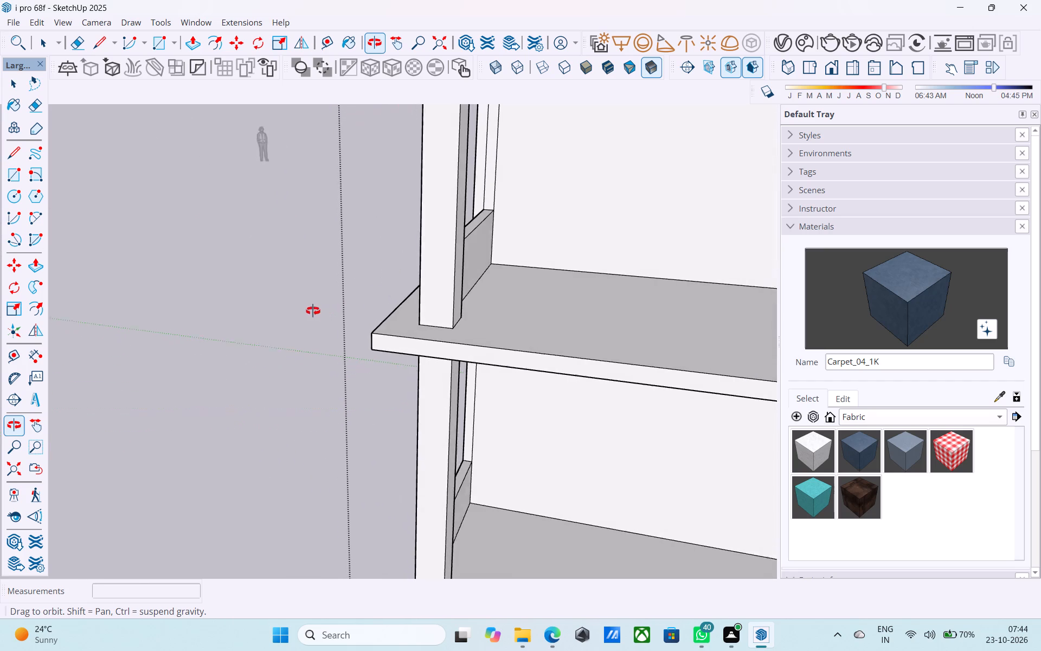
middle_click_drag(313, 311, 305, 309)
key("e")
left_click_drag(508, 191, 494, 182)
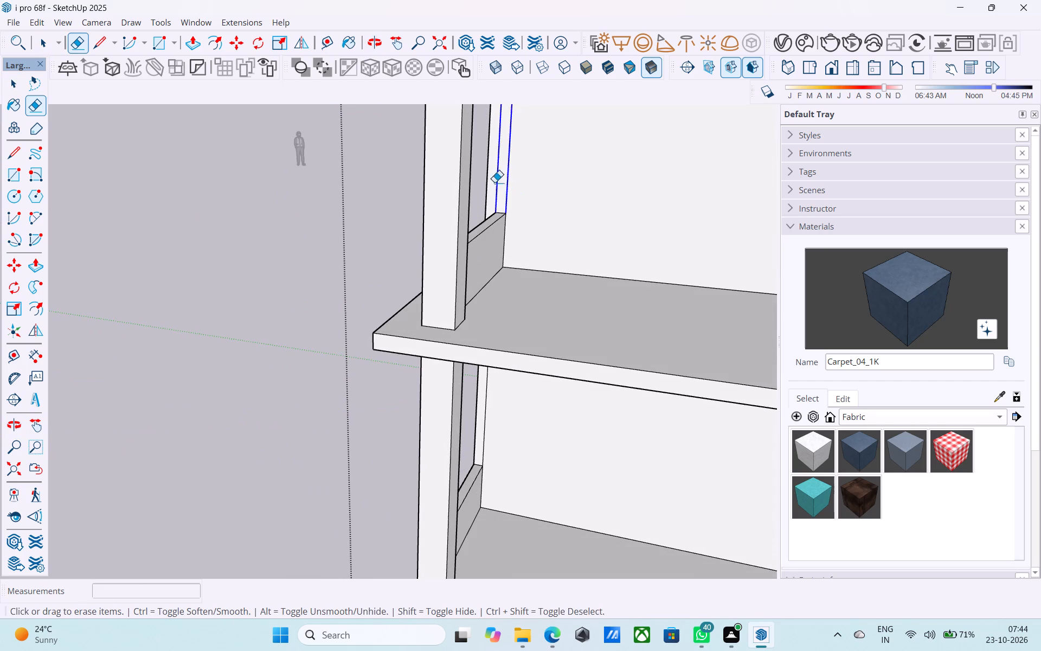
left_click_drag(494, 182, 494, 182)
scroll(508, 193, "down", 9)
scroll(520, 322, "up", 7)
left_click_drag(497, 302, 486, 296)
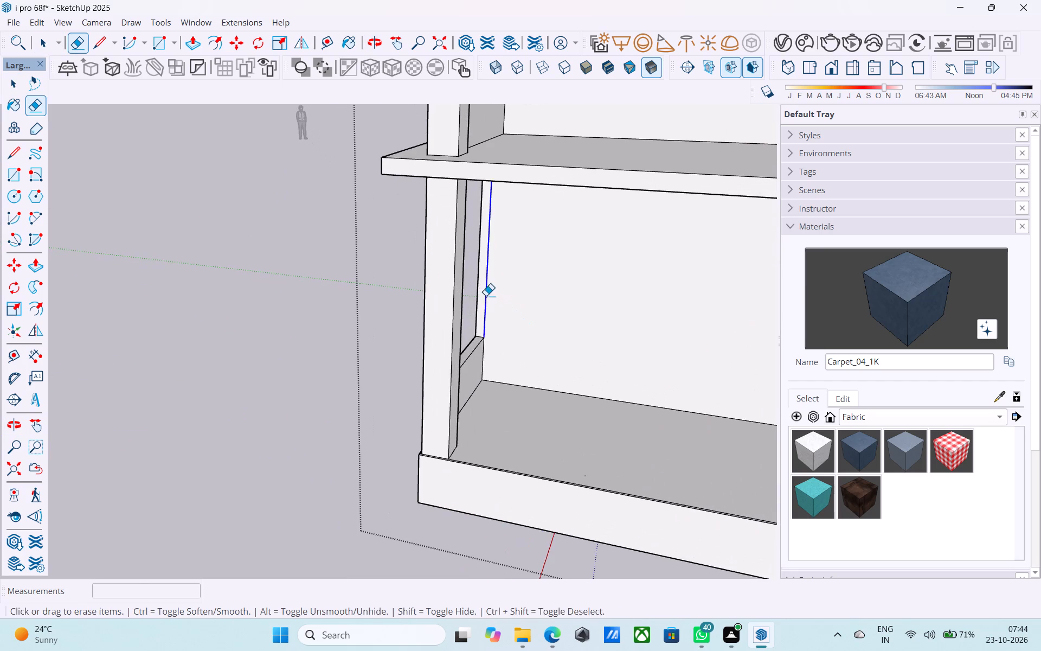
left_click_drag(486, 296, 485, 296)
Save the model with the cleaned-up porch openings.
scroll(492, 299, "down", 6)
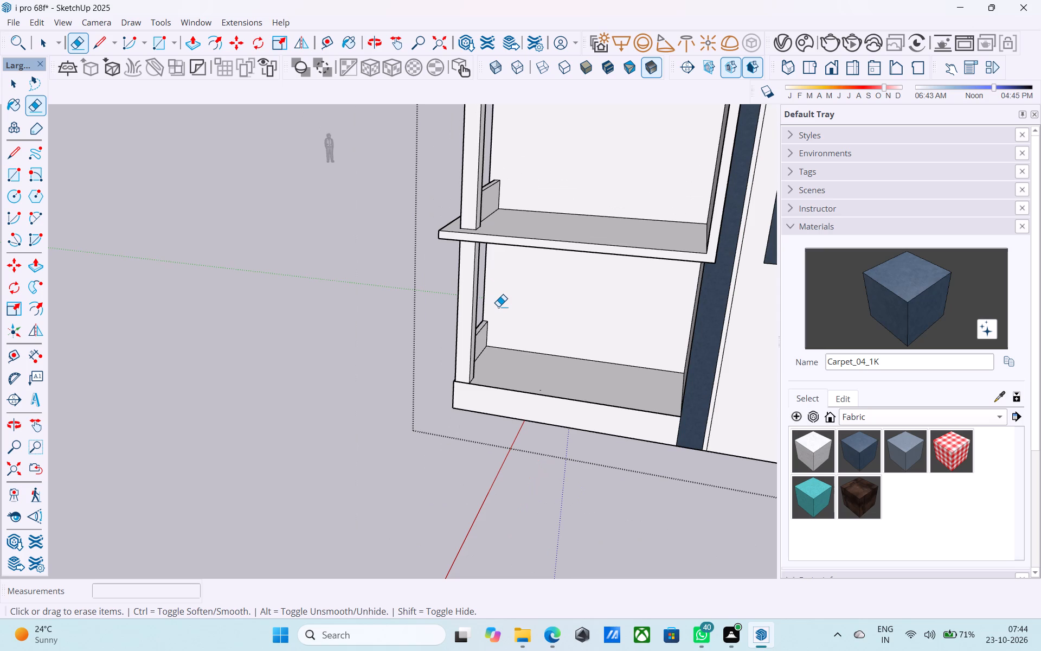
scroll(498, 307, "down", 5)
middle_click_drag(499, 307, 691, 274)
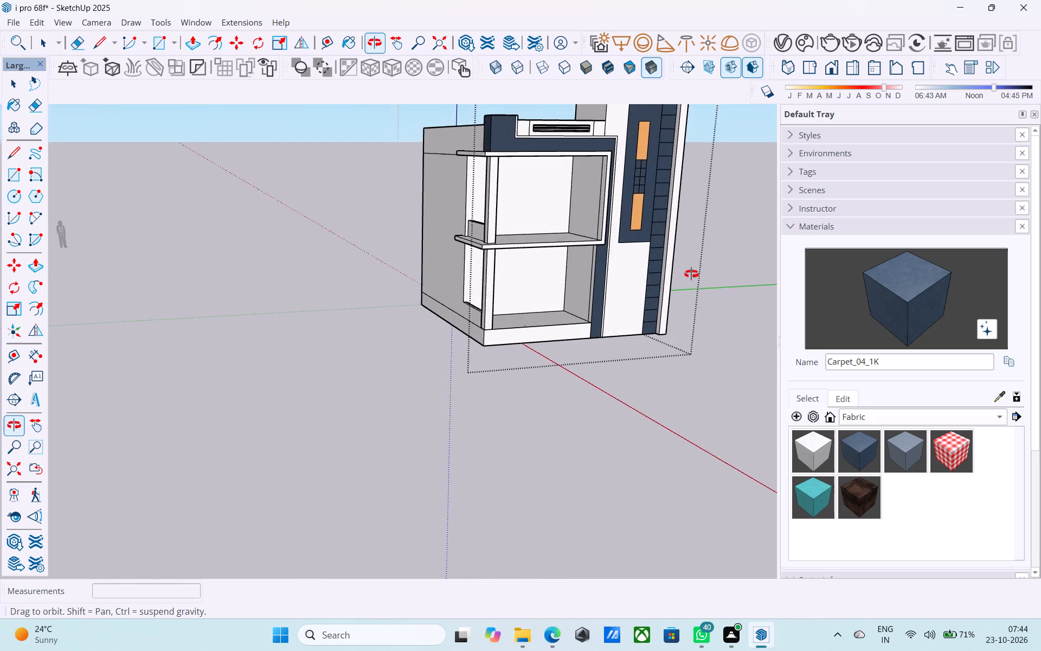
middle_click_drag(691, 274, 682, 267)
scroll(679, 263, "up", 2)
key("ctrl+s")
scroll(511, 359, "down", 1)
scroll(510, 362, "up", 1)
scroll(507, 372, "down", 3)
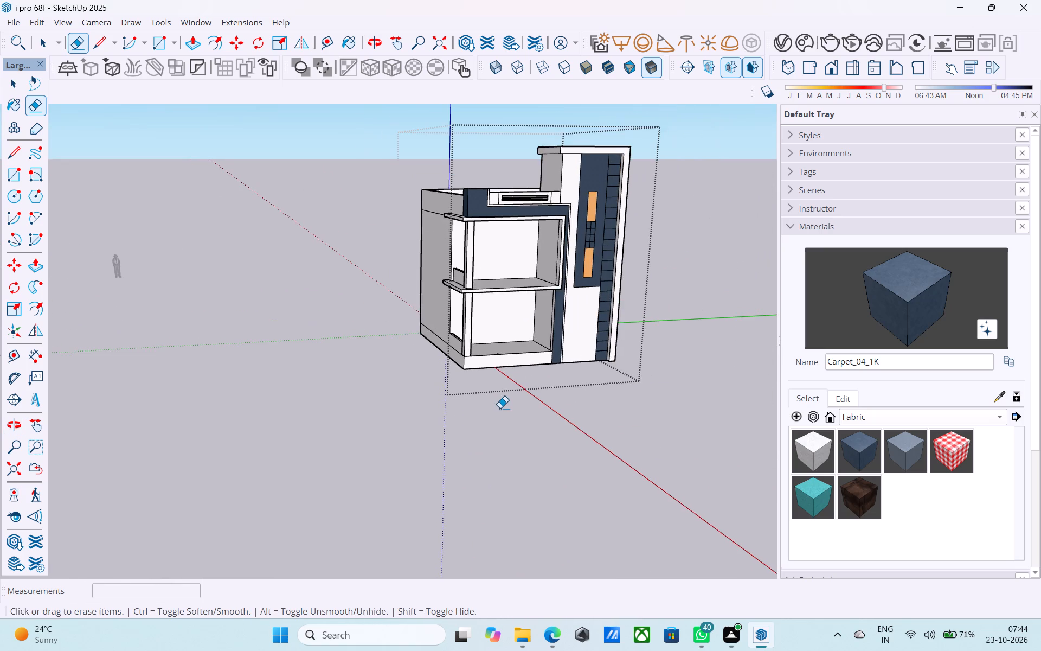
Erase the vertical dividing lines on the front parapet face on both sides of the barred opening, up to the tower wall.
key("space")
middle_click_drag(489, 401, 432, 363)
scroll(473, 193, "up", 3)
middle_click_drag(472, 212, 459, 299)
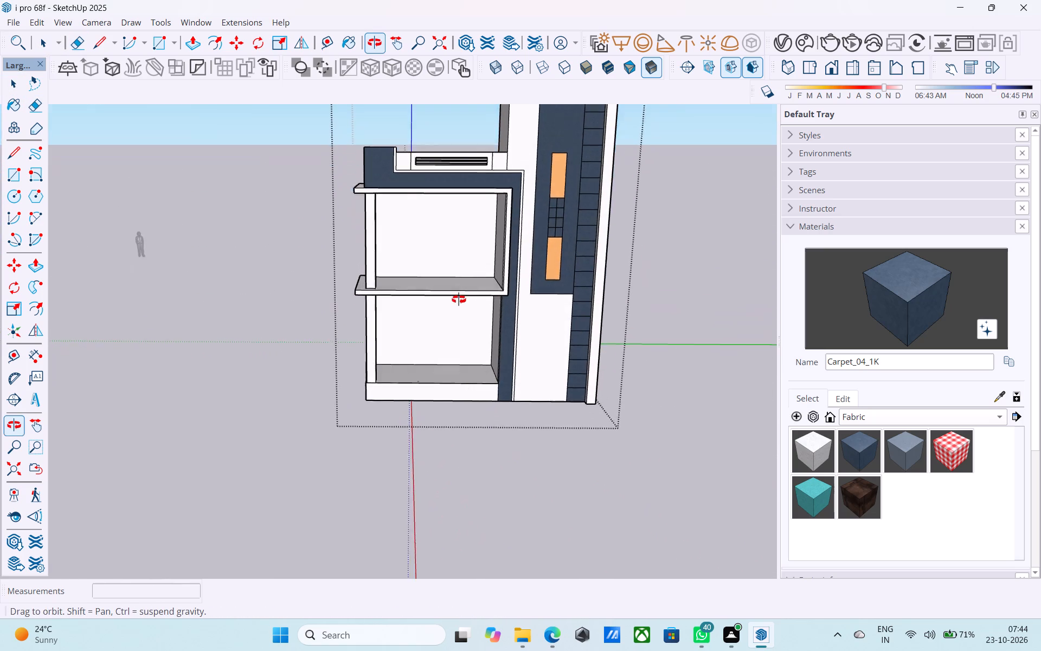
middle_click_drag(459, 299, 477, 388)
key("e")
scroll(432, 280, "up", 12)
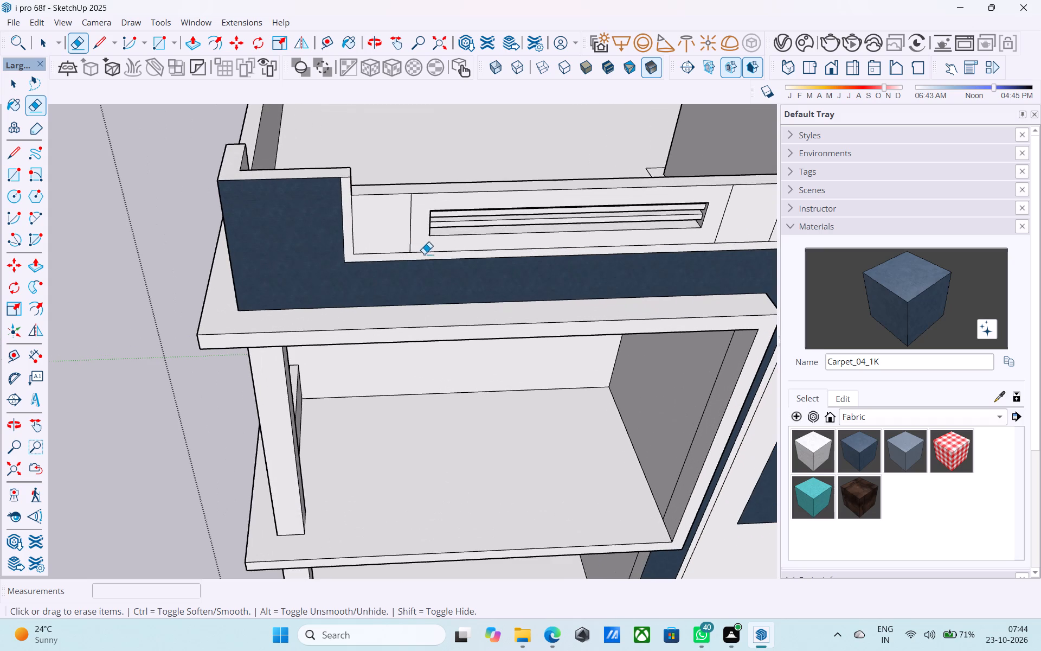
left_click(410, 227)
scroll(288, 272, "down", 5)
scroll(616, 244, "up", 1)
left_click_drag(595, 235, 590, 235)
left_click_drag(561, 240, 554, 241)
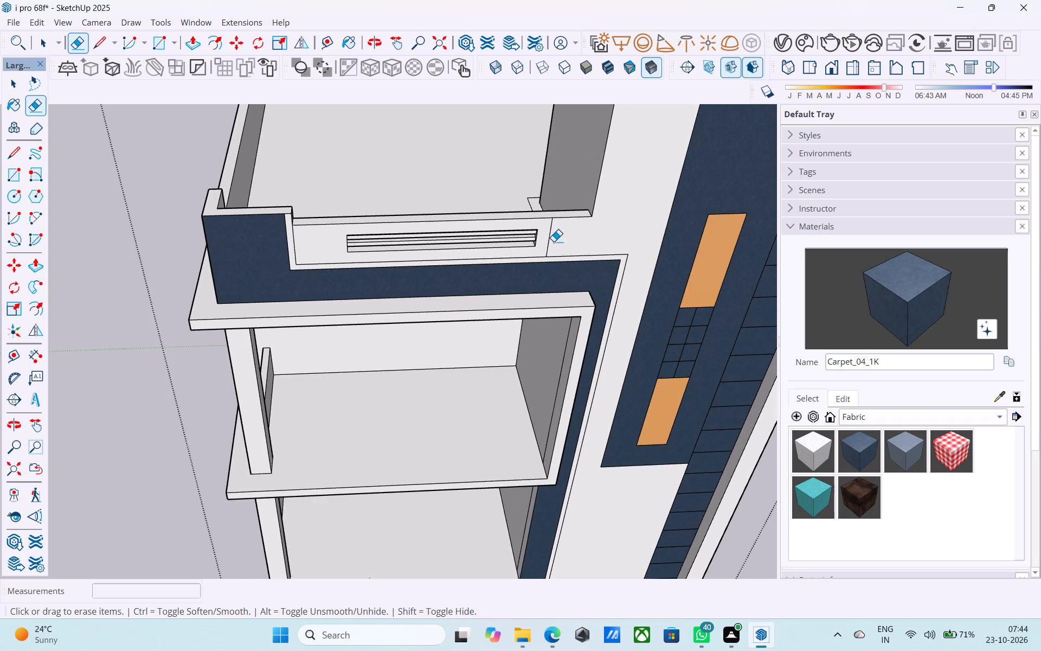
left_click_drag(554, 241, 548, 240)
Copy the front parapet's top front edge 2" straight down onto the parapet face.
middle_click_drag(556, 244, 563, 272, "shift")
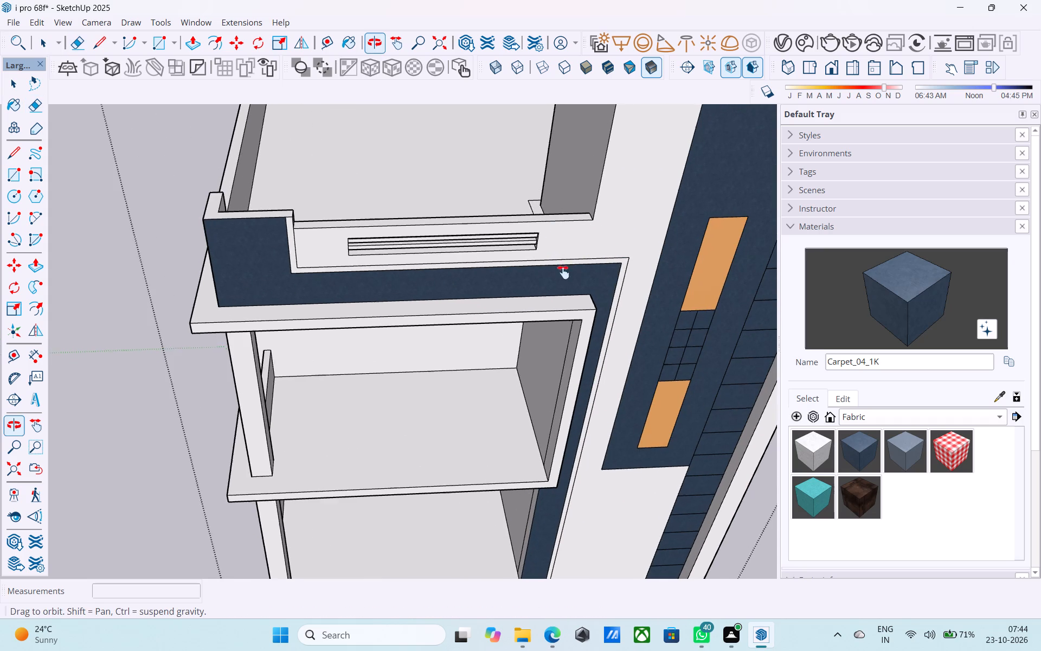
middle_click_drag(563, 272, 564, 304, "shift")
scroll(552, 281, "down", 5)
scroll(557, 310, "up", 4)
middle_click_drag(518, 306, 448, 305)
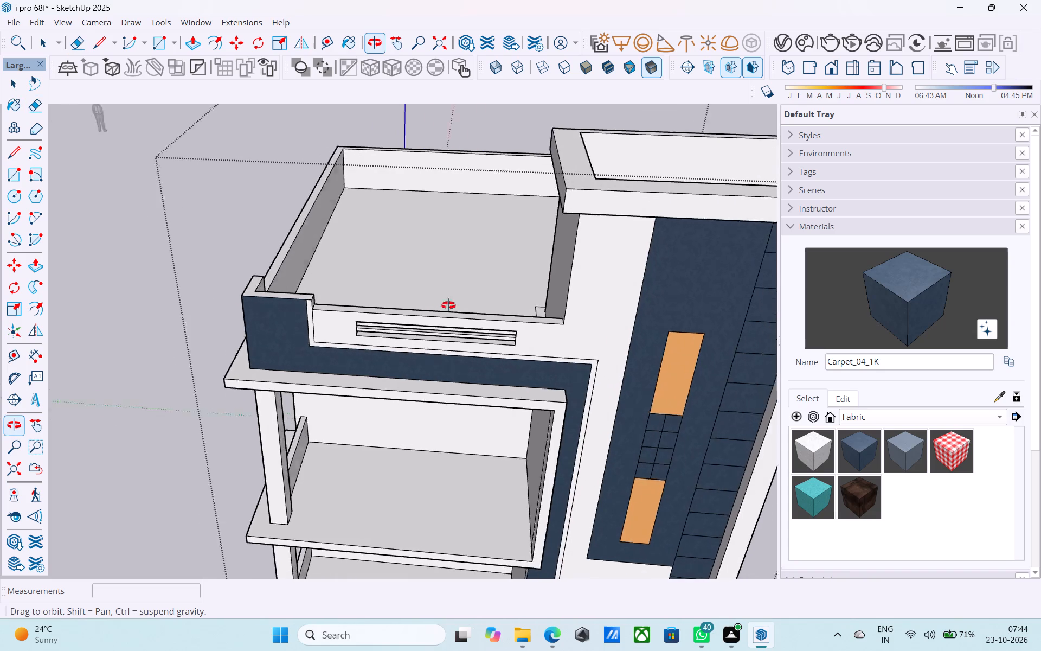
middle_click_drag(448, 305, 414, 317)
scroll(432, 359, "up", 4)
key("space")
left_click(447, 358)
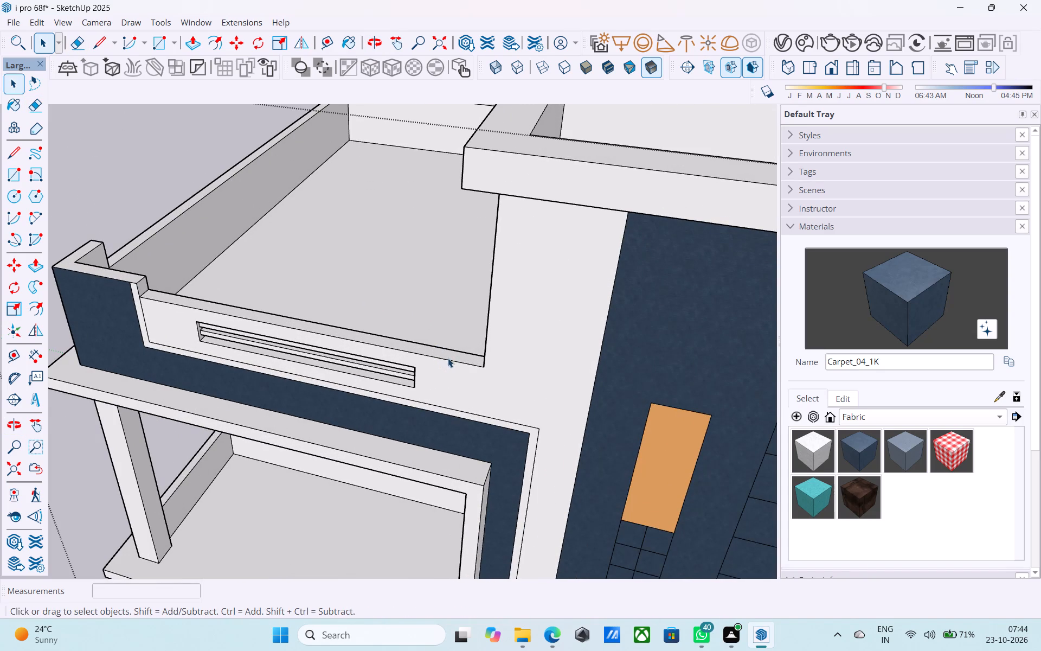
key("m")
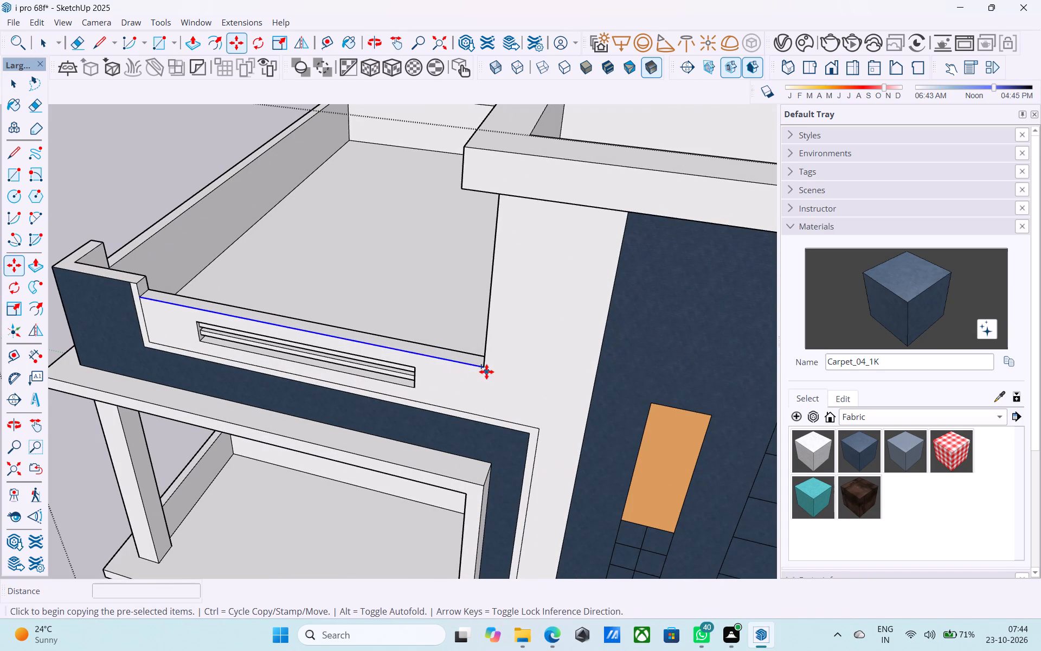
left_click(481, 369)
scroll(481, 376, "up", 1)
middle_click_drag(481, 376, 481, 375)
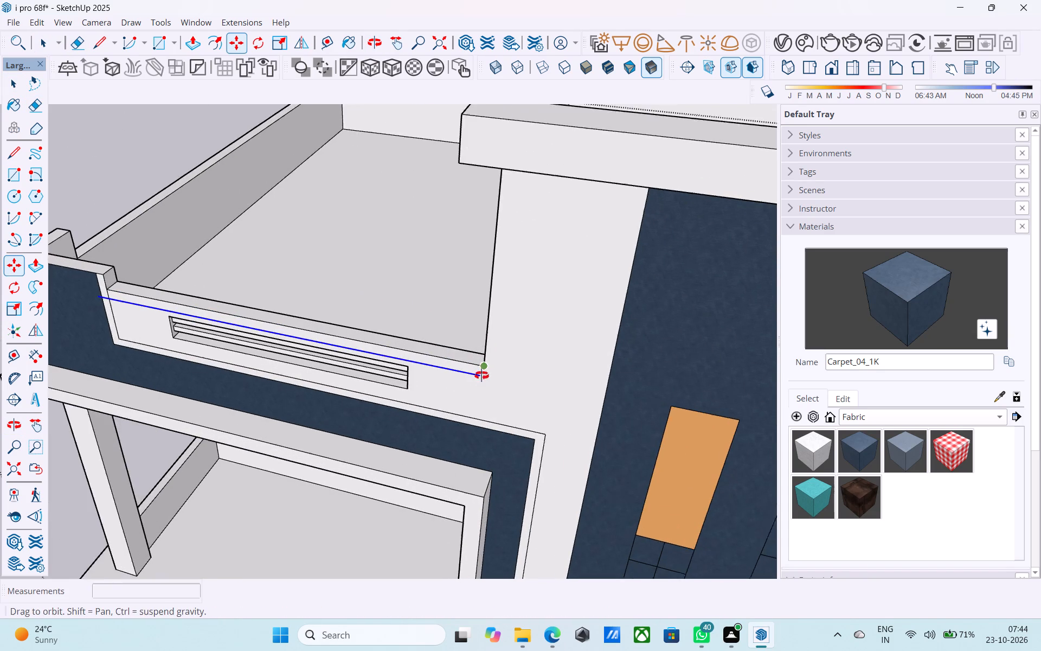
middle_click_drag(481, 375, 428, 316)
scroll(487, 421, "up", 6)
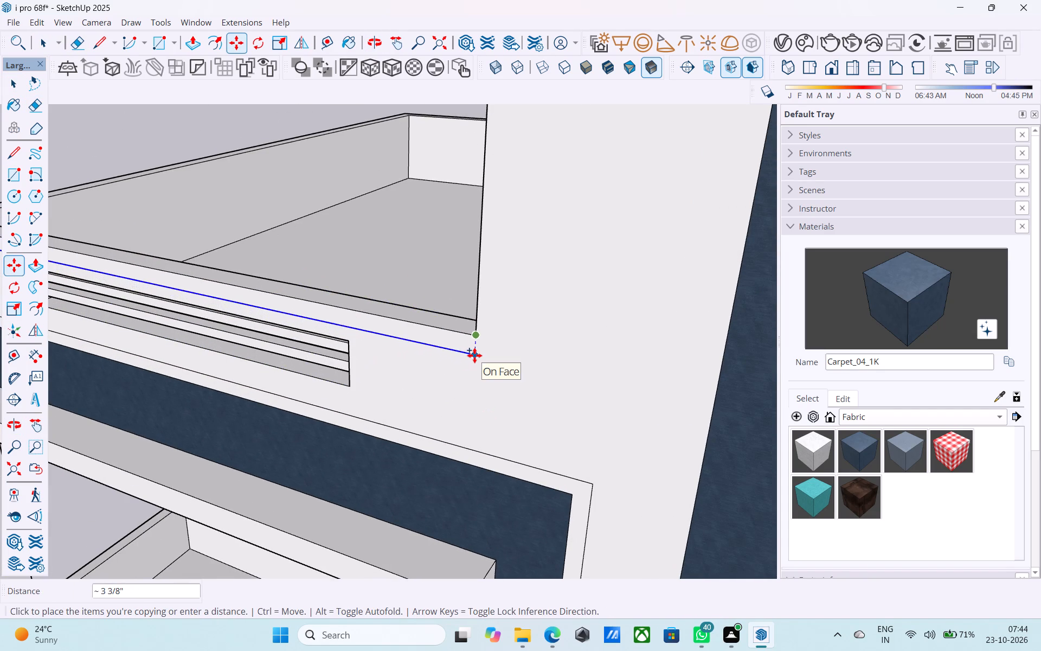
type("2\"")
key("Return")
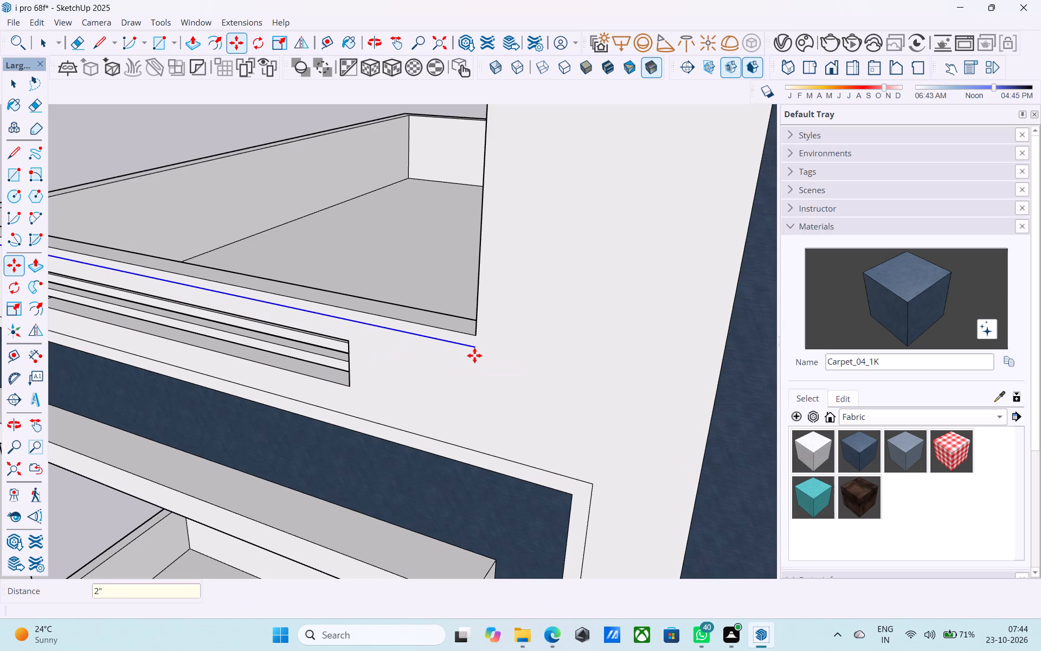
scroll(475, 350, "down", 5)
middle_click_drag(475, 349, 532, 335)
scroll(558, 328, "down", 7)
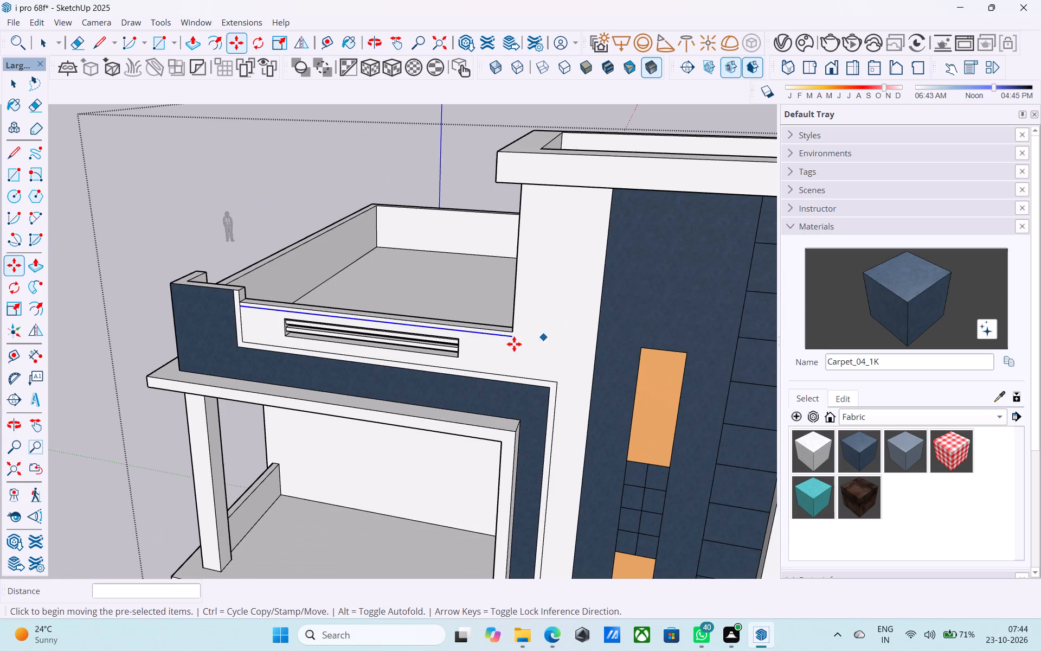
Draw the strip's outline 1' past the parapet end onto the tower wall, 2" high, closing it at the parapet's top corner.
key("l")
scroll(512, 344, "up", 5)
left_click(512, 333)
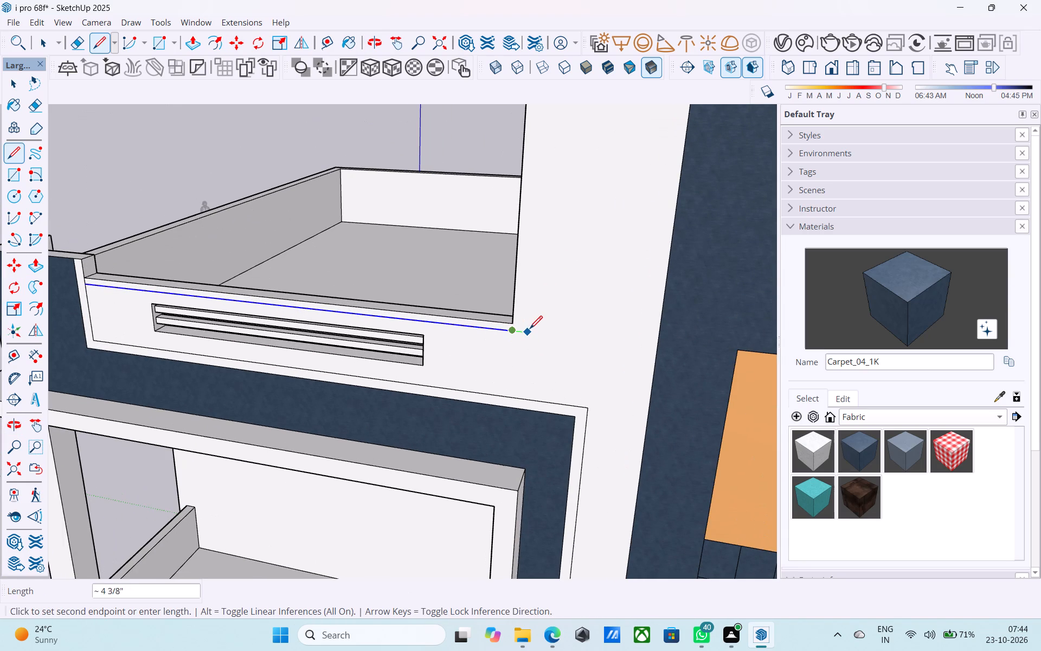
type("1'")
key("Return")
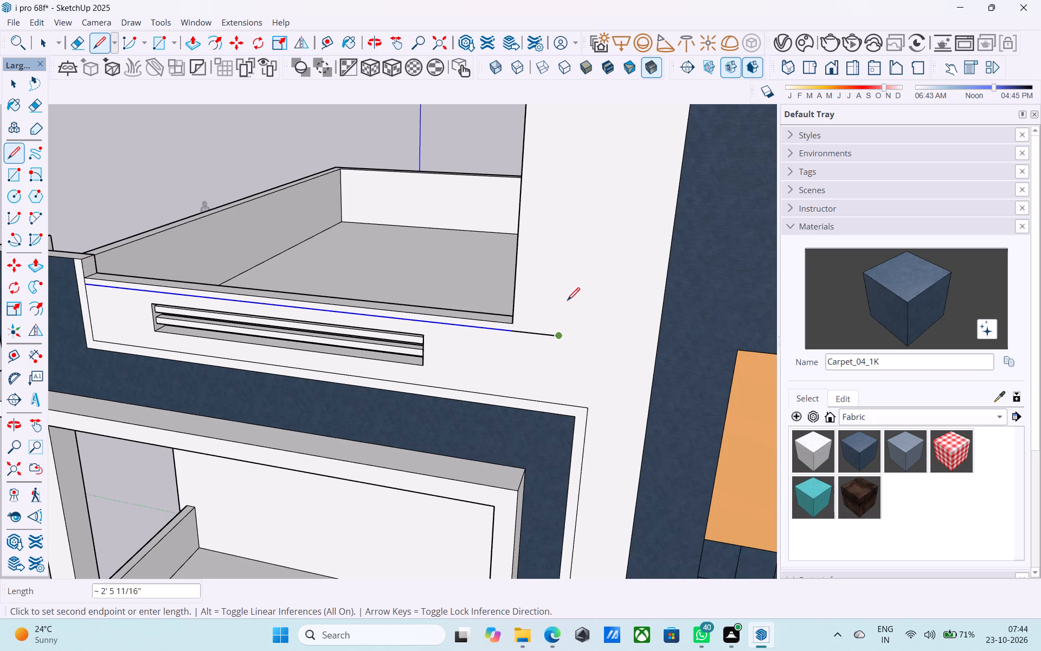
middle_click_drag(560, 322, 486, 394)
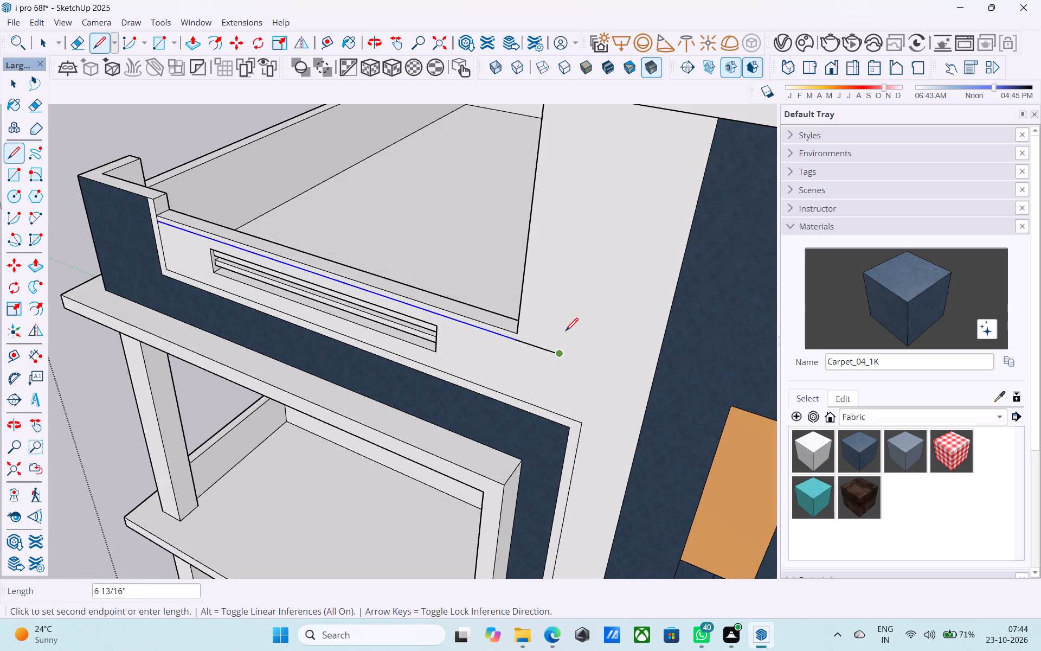
middle_click_drag(566, 332, 492, 368)
scroll(524, 374, "up", 7)
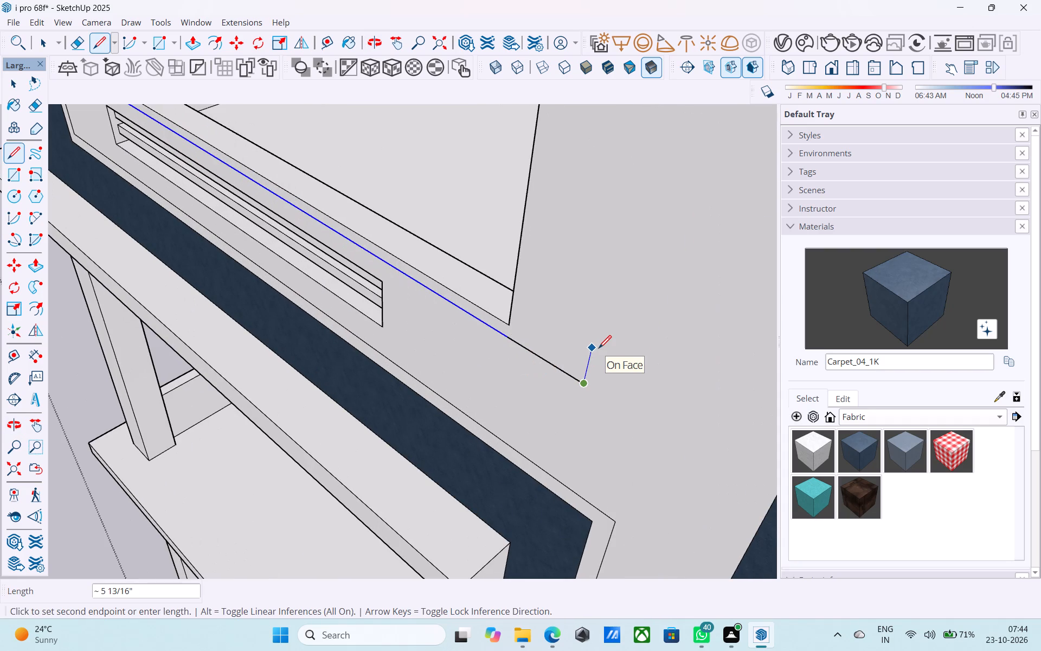
type("2\"")
key("Return")
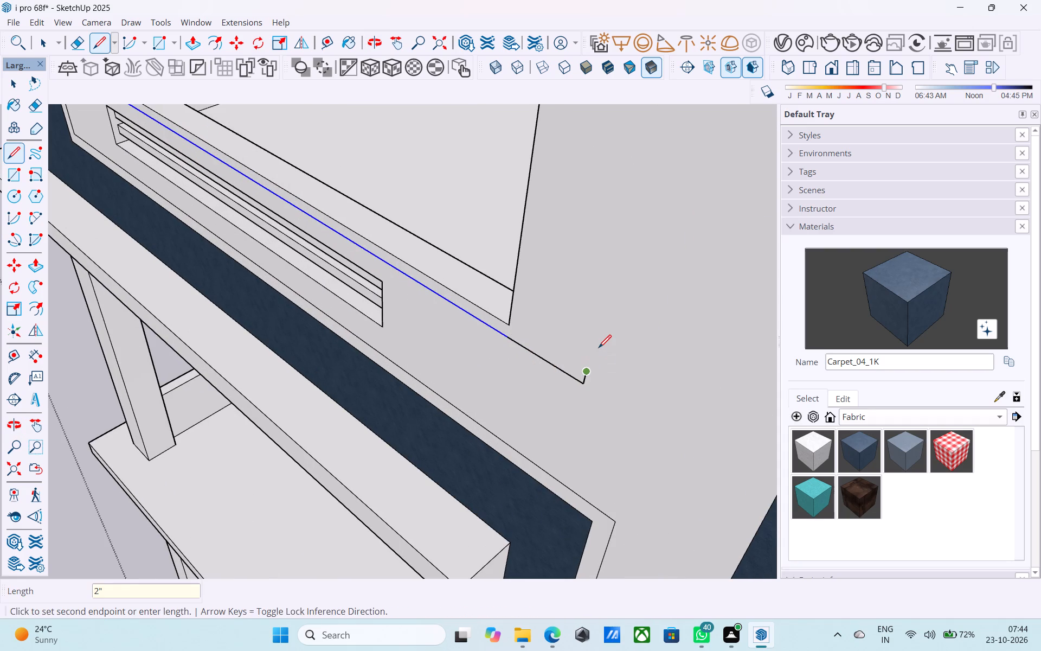
left_click(507, 325)
key("space")
scroll(510, 344, "down", 4)
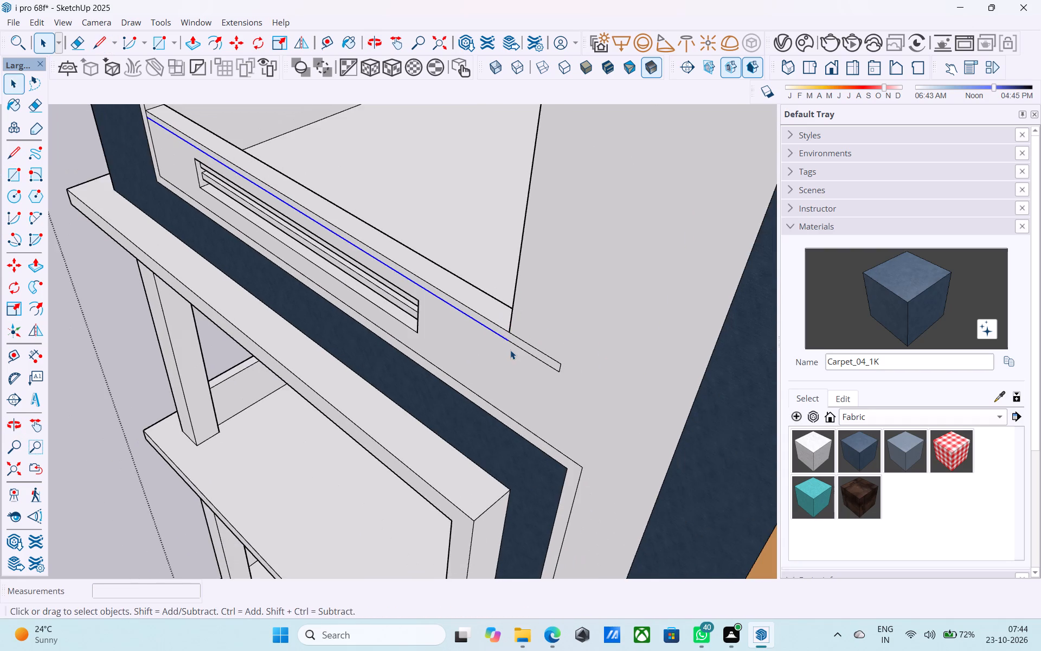
Extrude the thin strip along the parapet top and its tower wall extension 2" outward.
middle_click_drag(510, 350, 558, 326)
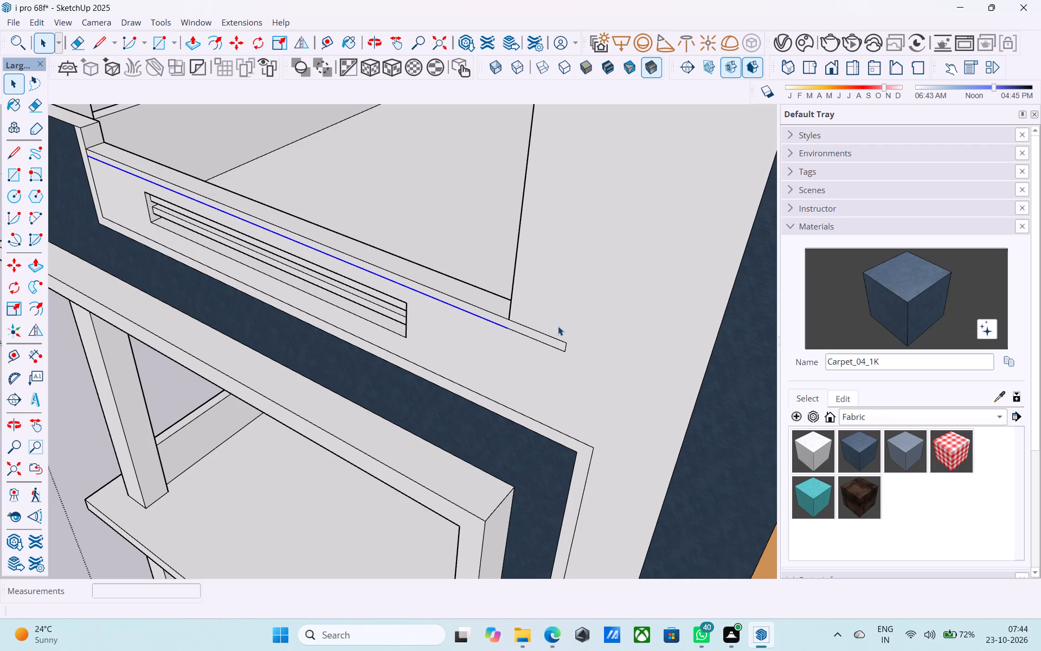
left_click(478, 310)
left_click(480, 312)
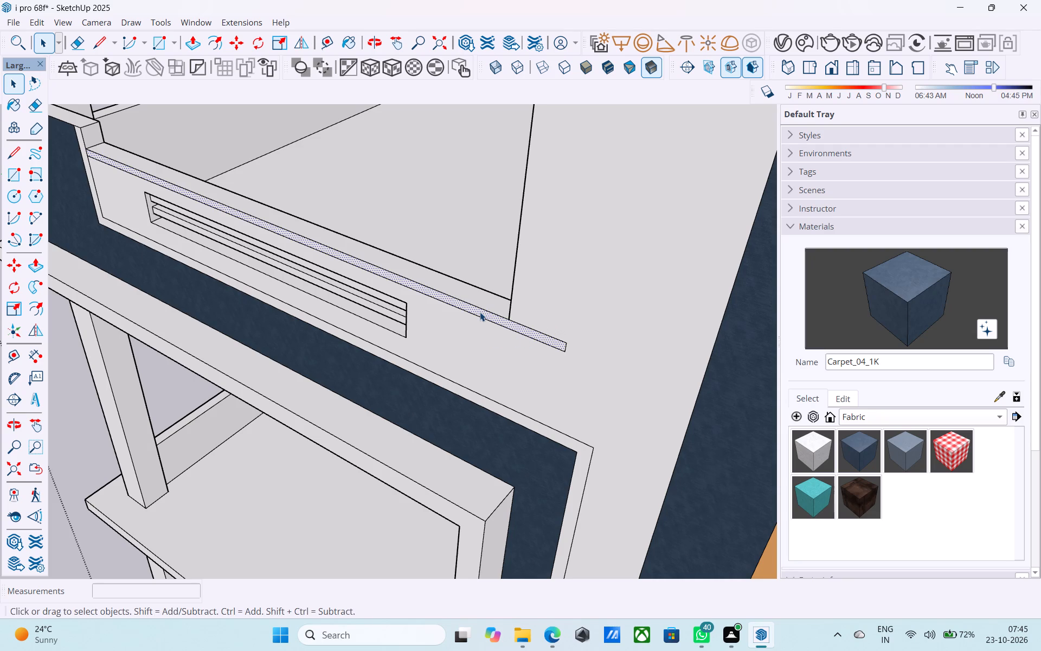
key("p")
left_click(480, 312)
type("2'")
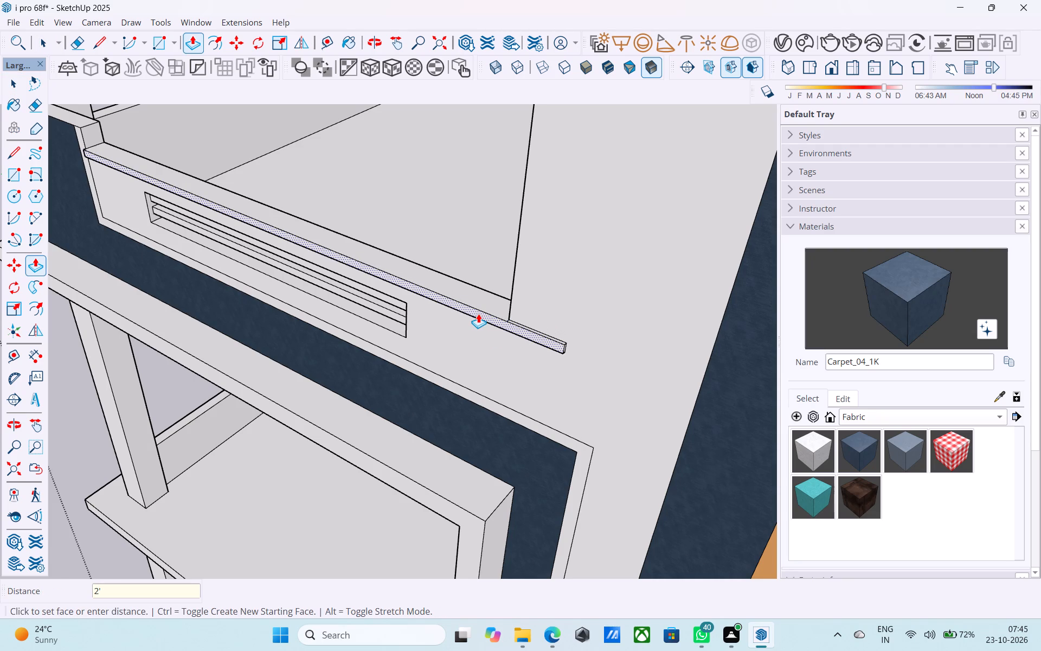
key("Return")
type("2\"")
key("Return")
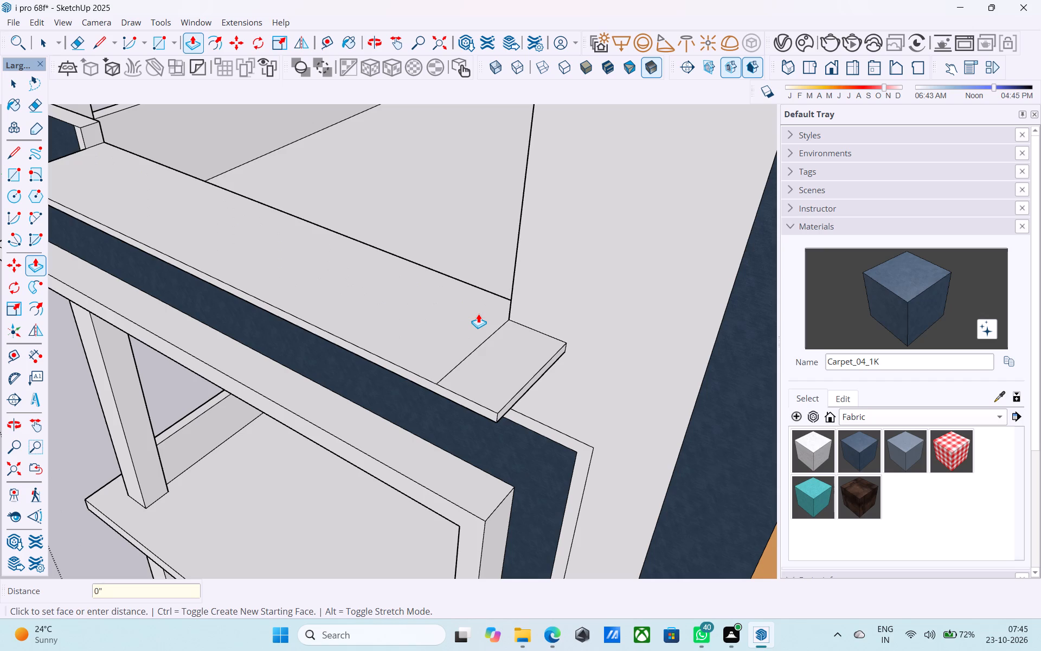
Erase the short seam edge on top of the projecting strip where the parapet meets the tower.
key("space")
scroll(479, 314, "down", 5)
middle_click_drag(479, 314, 484, 324)
key("e")
scroll(510, 326, "up", 10)
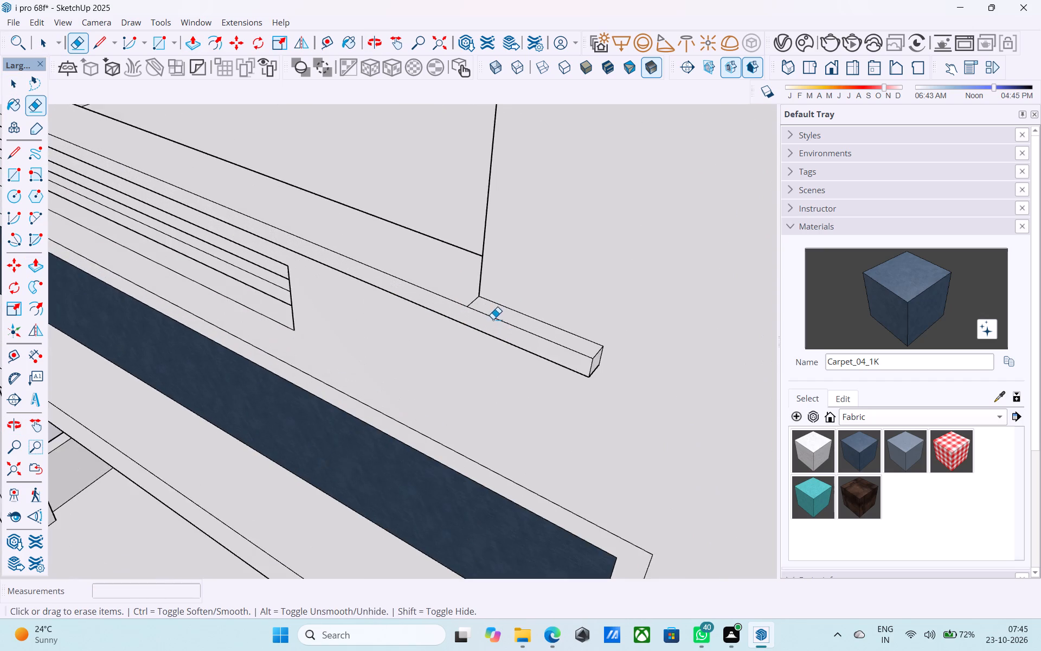
scroll(493, 319, "up", 4)
left_click(470, 300)
Pull the navy facade band and its thin white border outward by the same distance as the parapet strip.
scroll(448, 284, "down", 5)
middle_click_drag(509, 344, 600, 242)
scroll(603, 241, "down", 6)
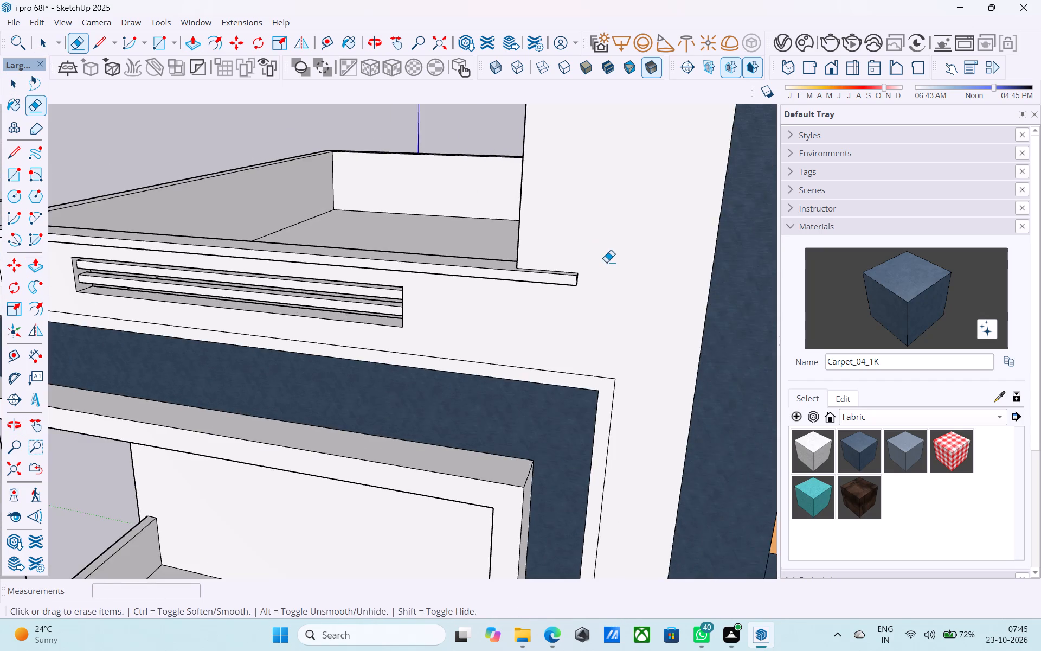
scroll(606, 262, "down", 4)
middle_click_drag(580, 286, 628, 253)
scroll(628, 254, "down", 4)
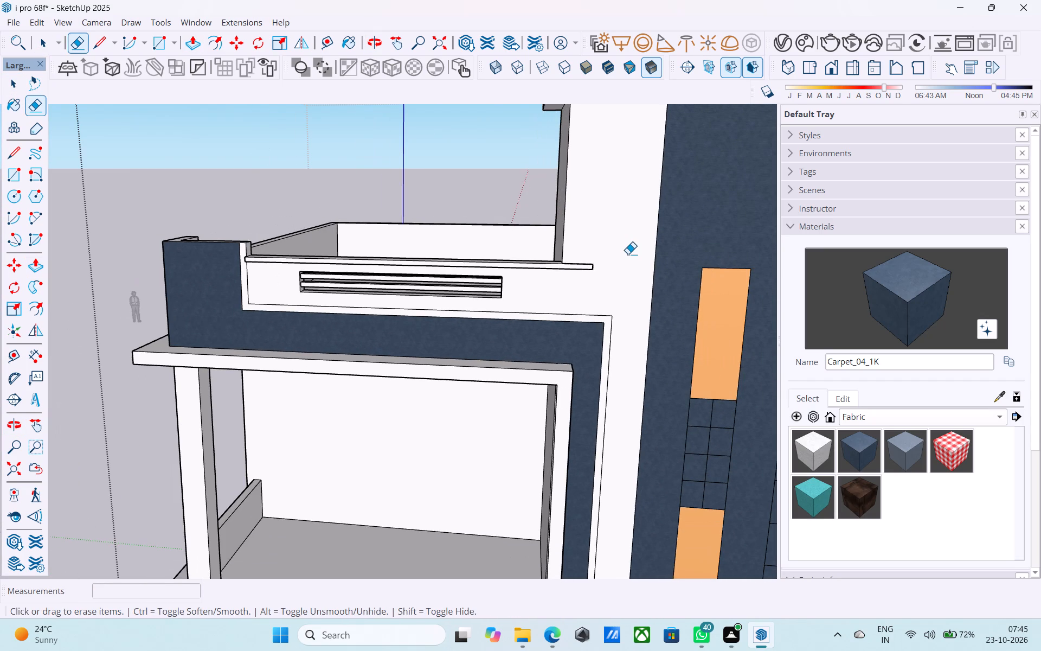
key("space")
scroll(628, 254, "down", 4)
middle_click_drag(499, 261, 483, 281)
scroll(315, 319, "up", 5)
middle_click_drag(328, 291, 273, 318)
scroll(295, 289, "up", 2)
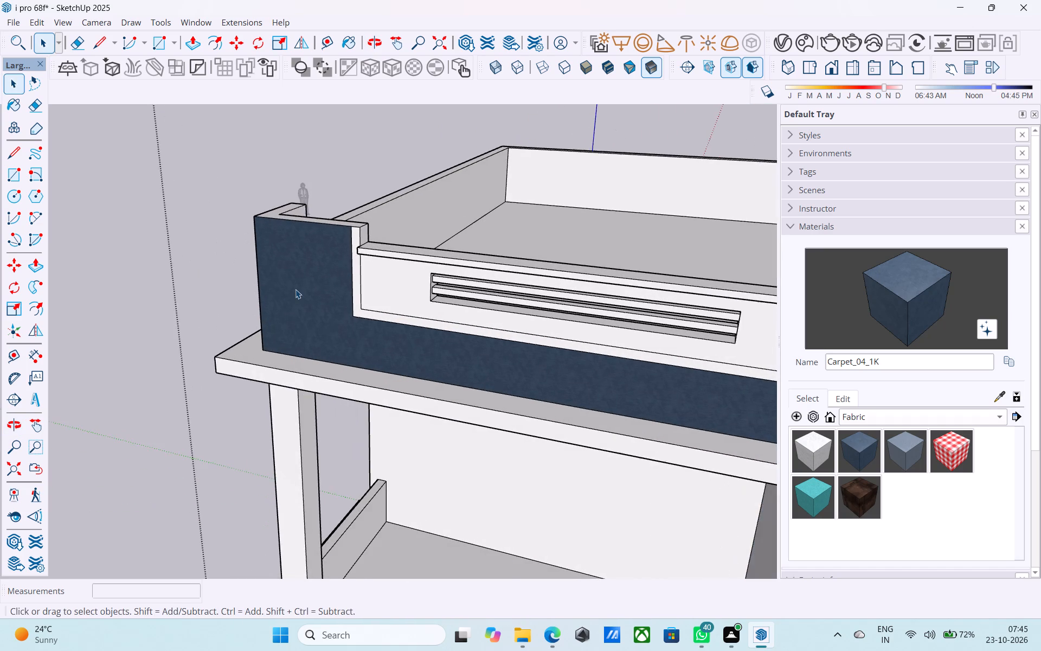
scroll(295, 289, "down", 1)
middle_click_drag(295, 289, 281, 291)
left_click(305, 280)
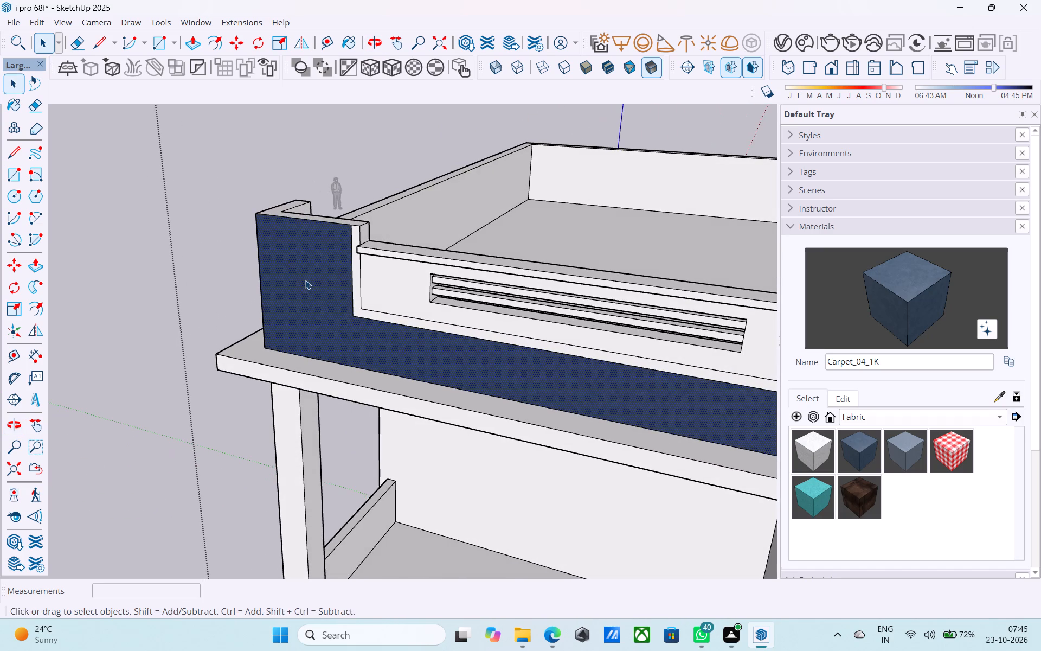
key("p")
double_click(305, 279)
scroll(367, 264, "up", 6)
double_click(352, 268)
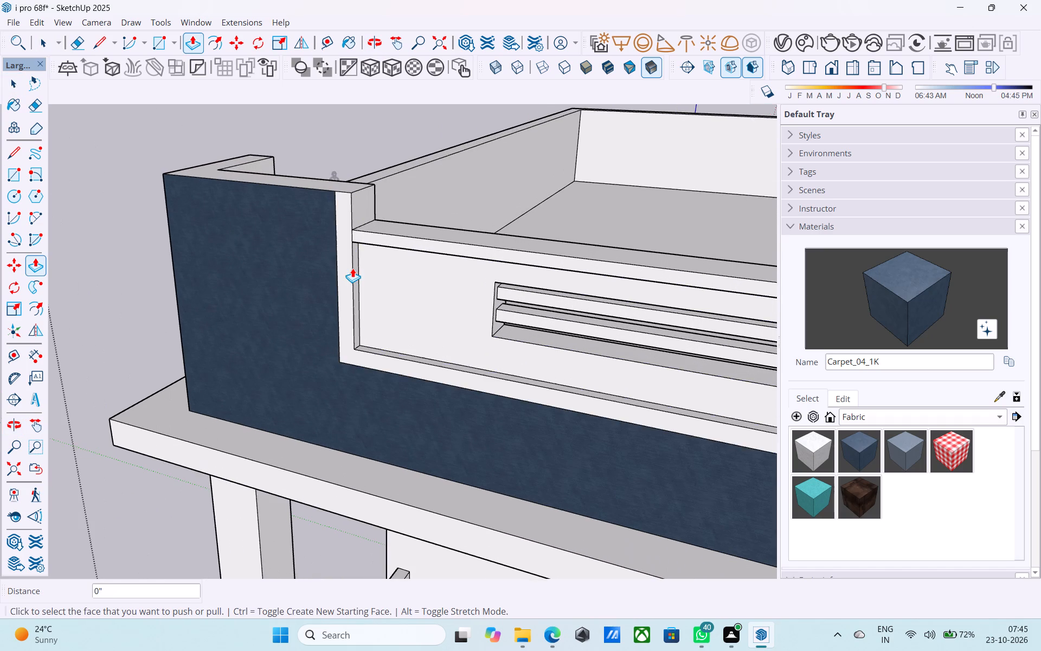
Erase the leftover short edges at the upper corner of the raised white border beside the tower.
scroll(352, 268, "down", 14)
middle_click_drag(344, 293, 508, 267)
scroll(299, 278, "down", 5)
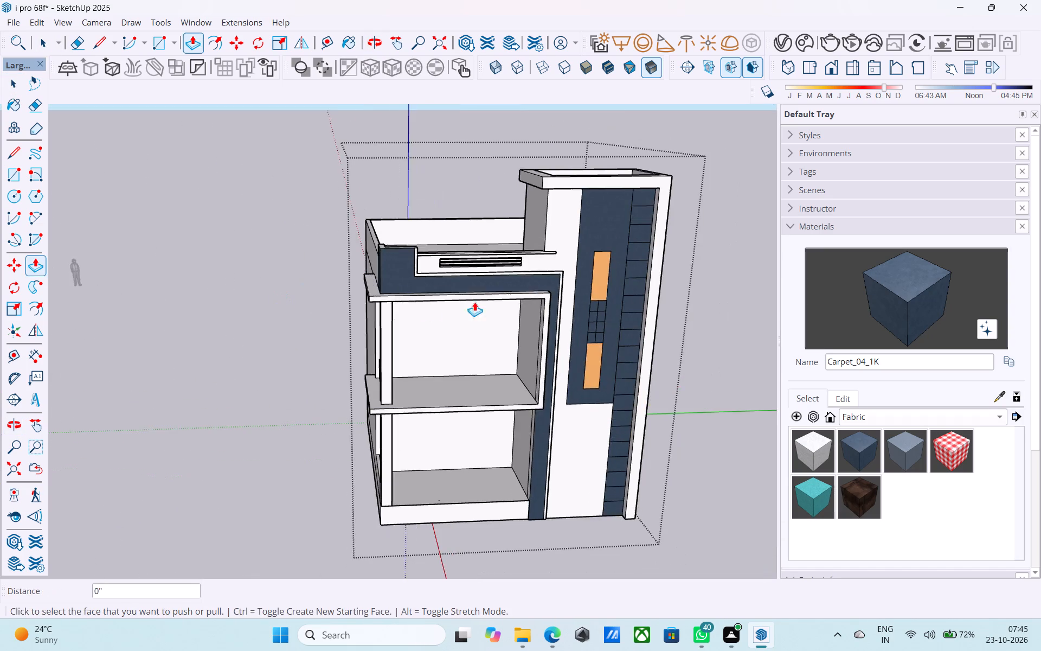
middle_click_drag(506, 293, 211, 283)
scroll(361, 320, "up", 6)
scroll(399, 253, "up", 4)
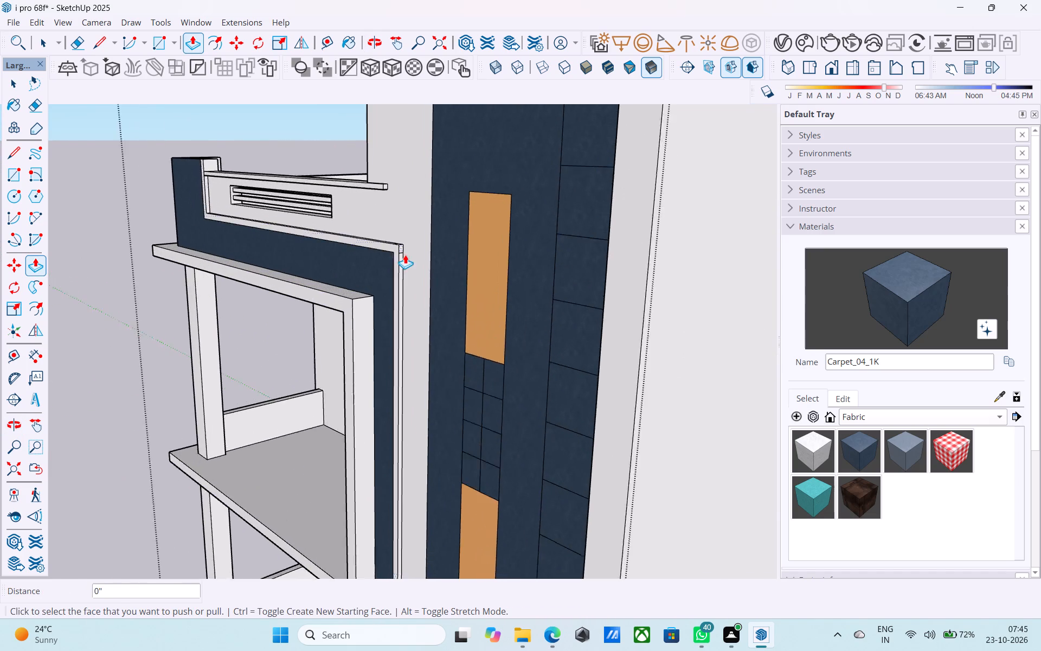
scroll(405, 254, "up", 13)
key("e")
left_click_drag(388, 246, 388, 258)
middle_click_drag(383, 242, 408, 369)
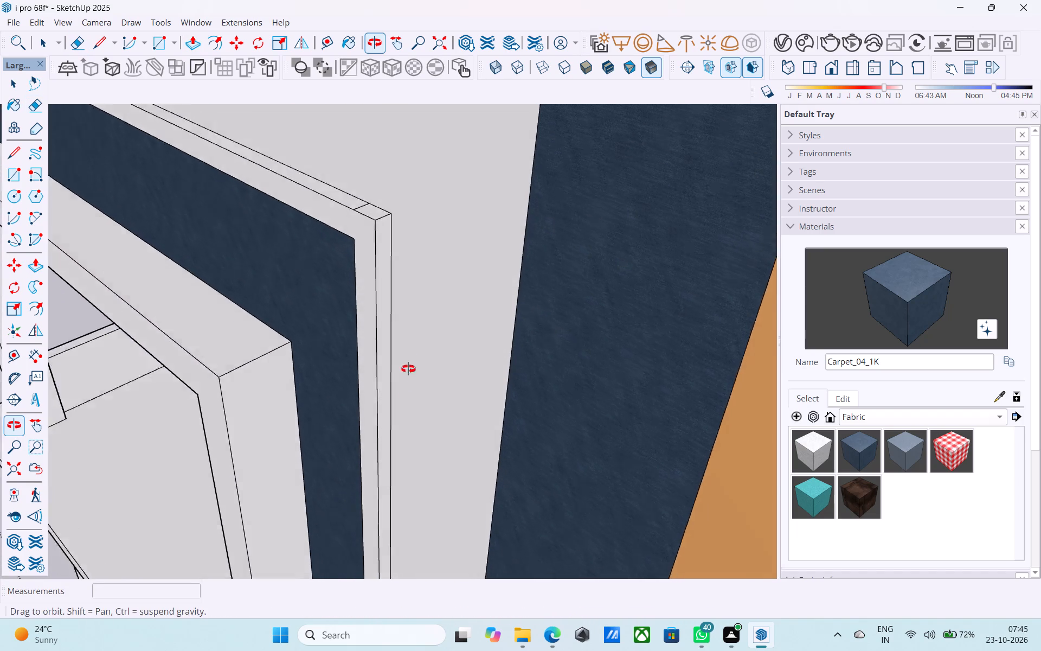
middle_click_drag(408, 369, 408, 382)
left_click_drag(359, 204, 368, 212)
scroll(360, 203, "down", 6)
middle_click(359, 203)
key("space")
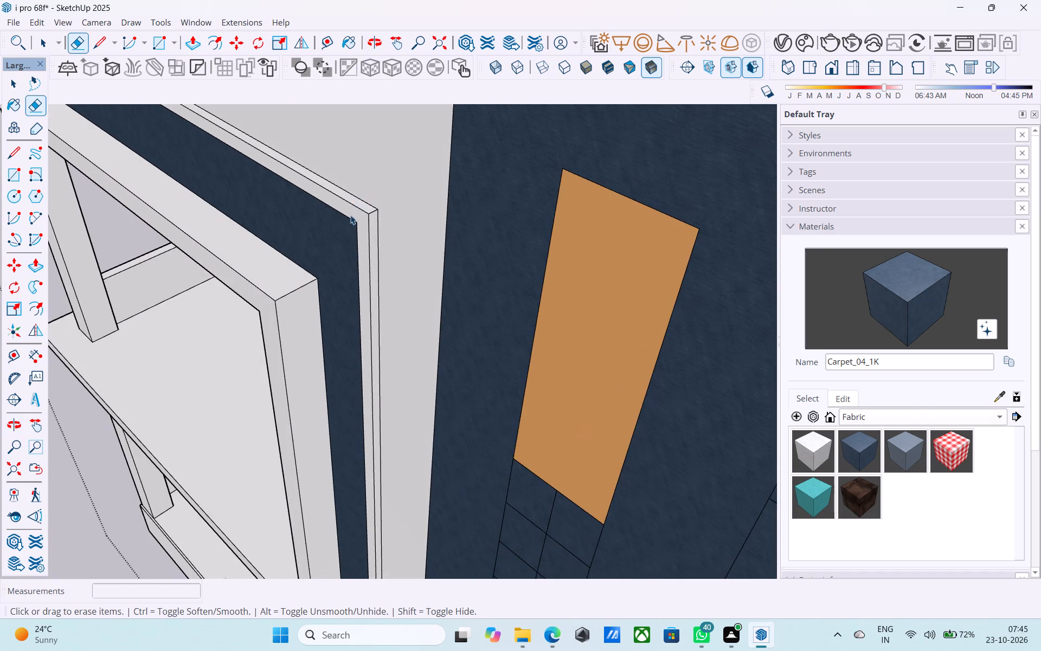
Examine the raised navy band, white border and parapet strip on the whole front elevation.
middle_click_drag(346, 220, 393, 186)
scroll(409, 184, "down", 7)
middle_click_drag(387, 232, 543, 210)
scroll(554, 208, "down", 10)
middle_click_drag(473, 250, 502, 194)
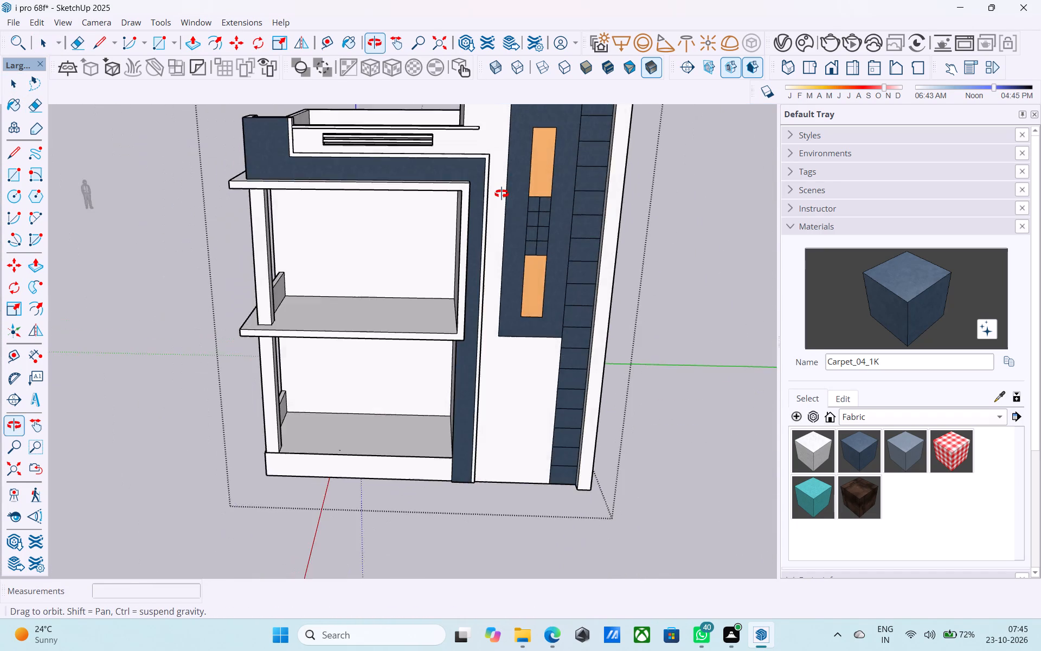
middle_click_drag(502, 194, 559, 252)
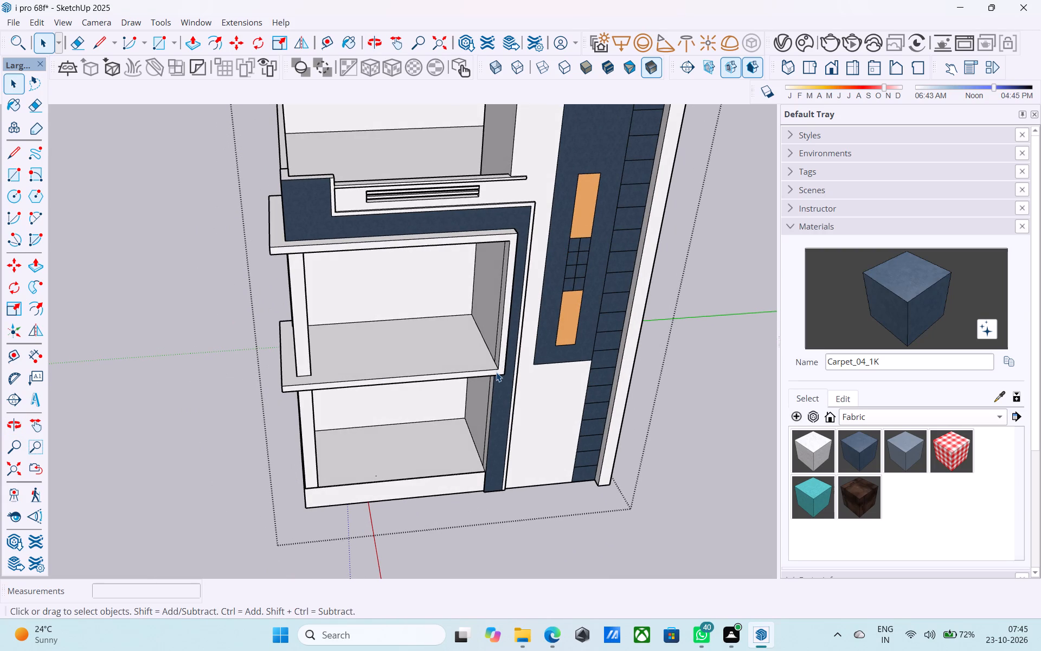
scroll(496, 372, "down", 3)
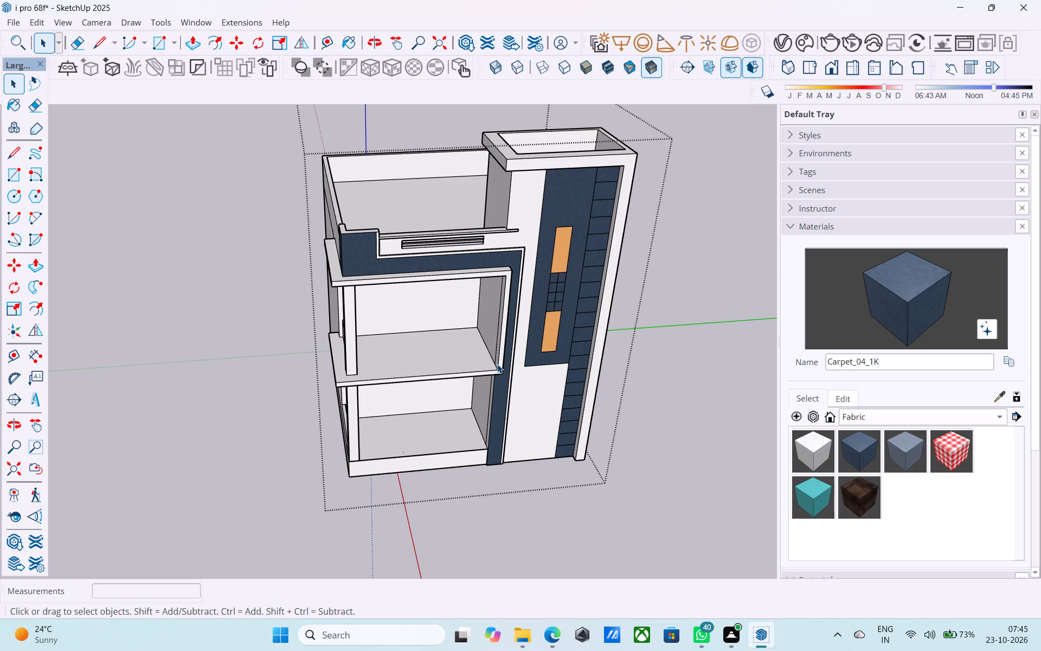
scroll(499, 374, "down", 2)
Copy the vertical edge on the upper porch's inner side wall 4.5" inward from the front.
middle_click_drag(497, 378, 646, 377)
scroll(603, 318, "up", 7)
middle_click_drag(581, 320, 674, 308)
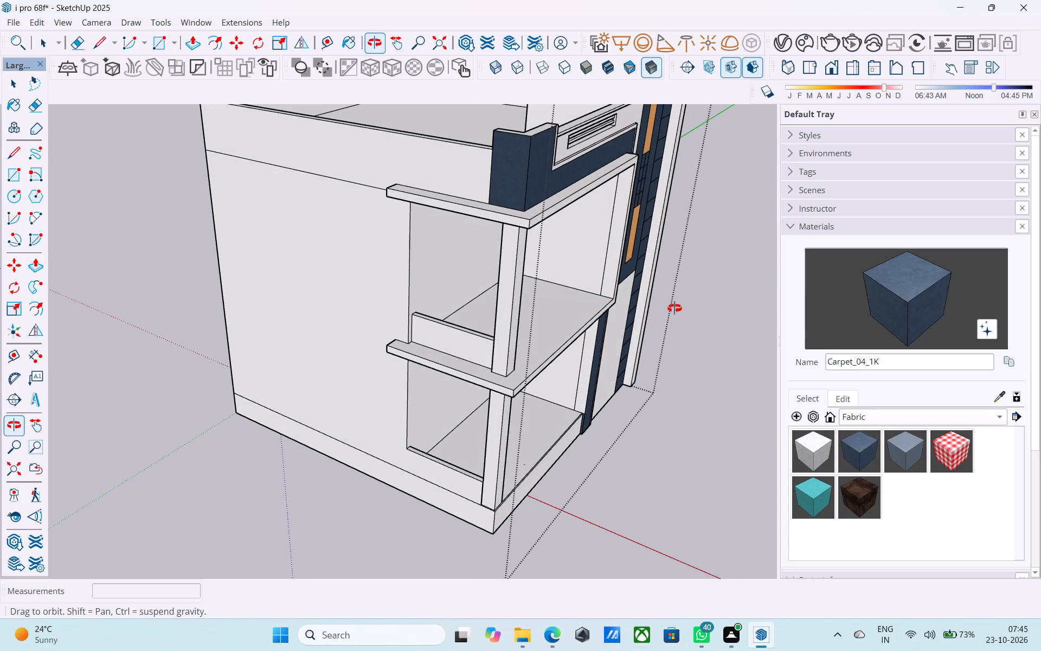
middle_click_drag(674, 308, 681, 311)
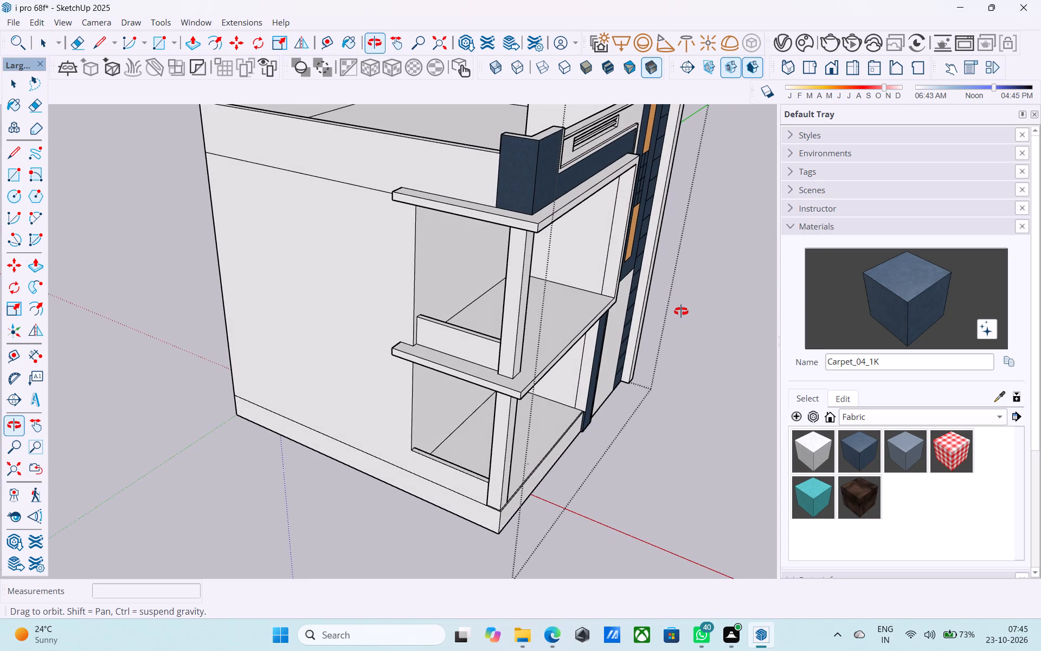
middle_click_drag(681, 311, 685, 311)
scroll(603, 302, "up", 5)
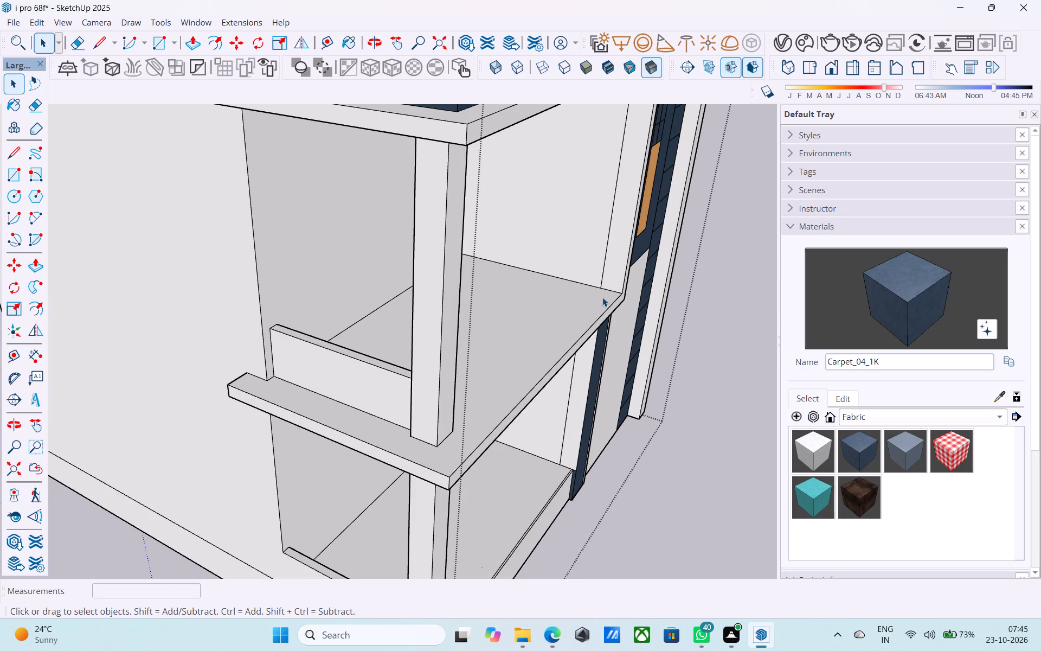
left_click(600, 286)
key("m")
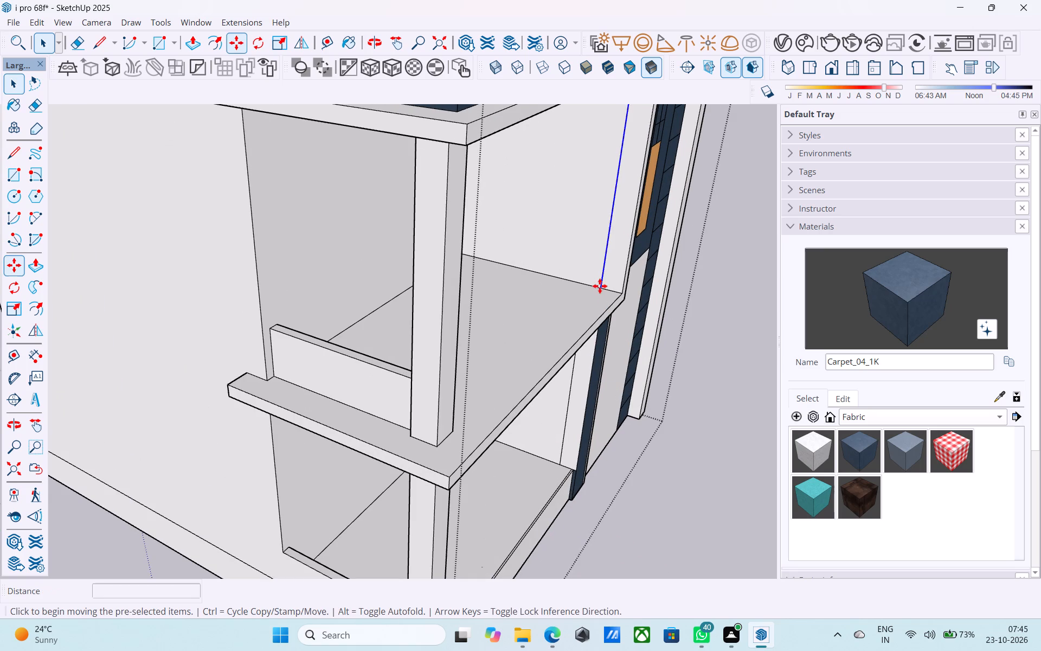
scroll(599, 286, "up", 3)
left_click(599, 286)
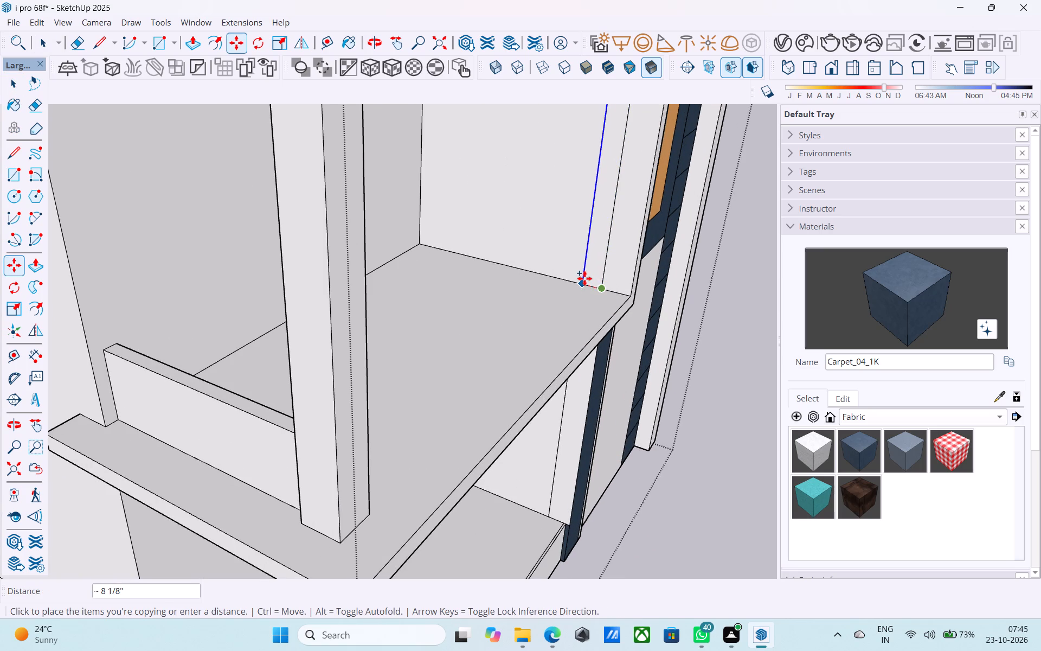
type("4.5\"")
key("Return")
key("space")
Copy the short floor edge between the two vertical lines 2' up the upper porch's side wall.
scroll(595, 284, "up", 4)
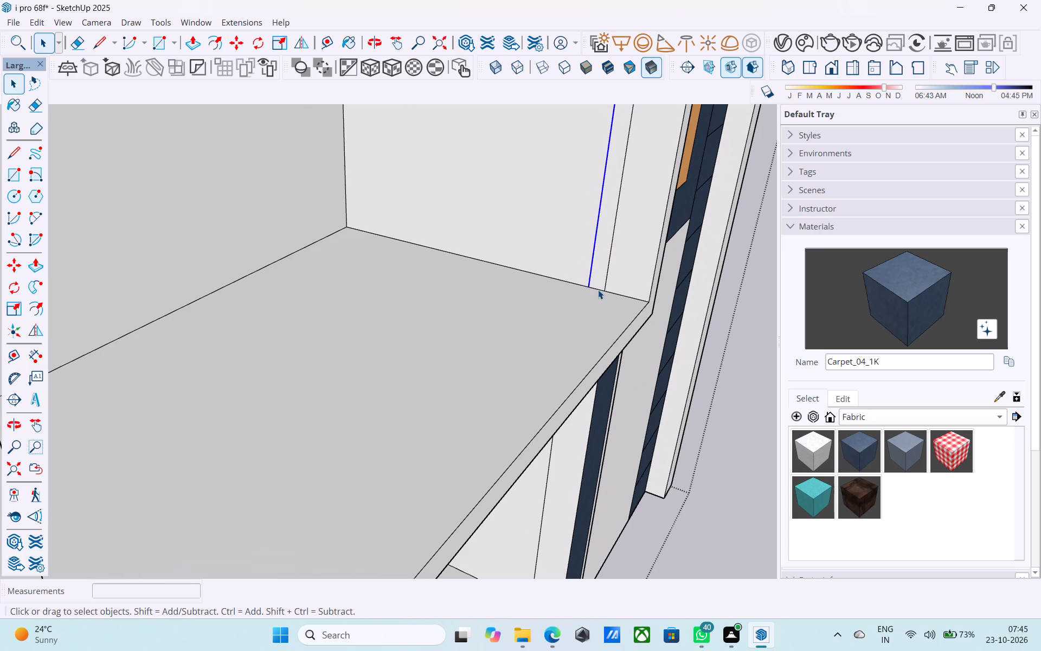
left_click(598, 290)
key("m")
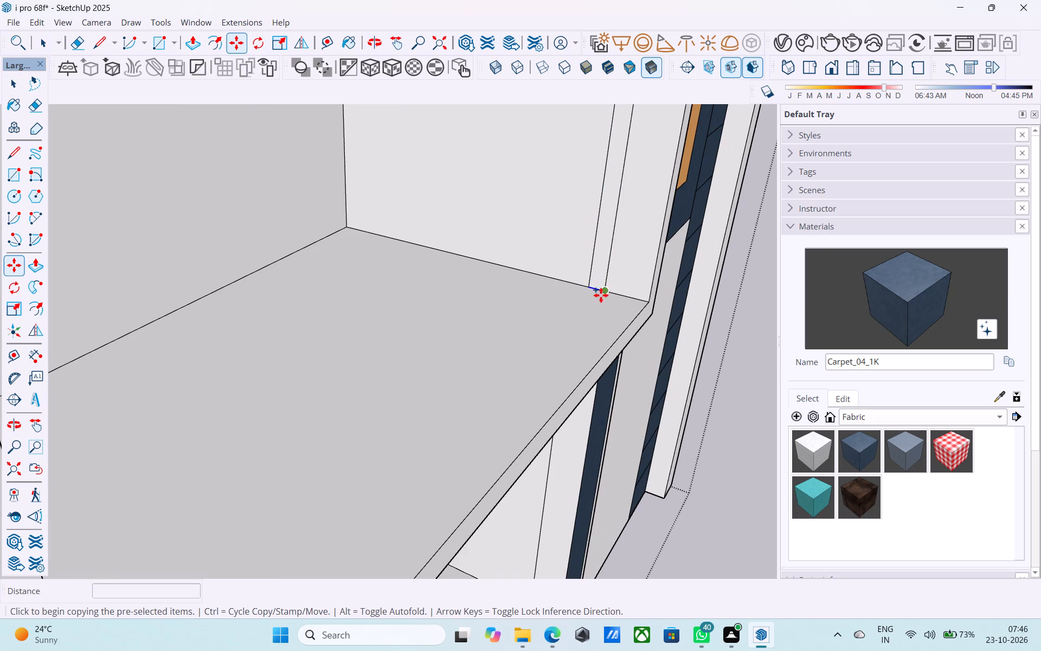
left_click(601, 295)
type("2'")
key("Return")
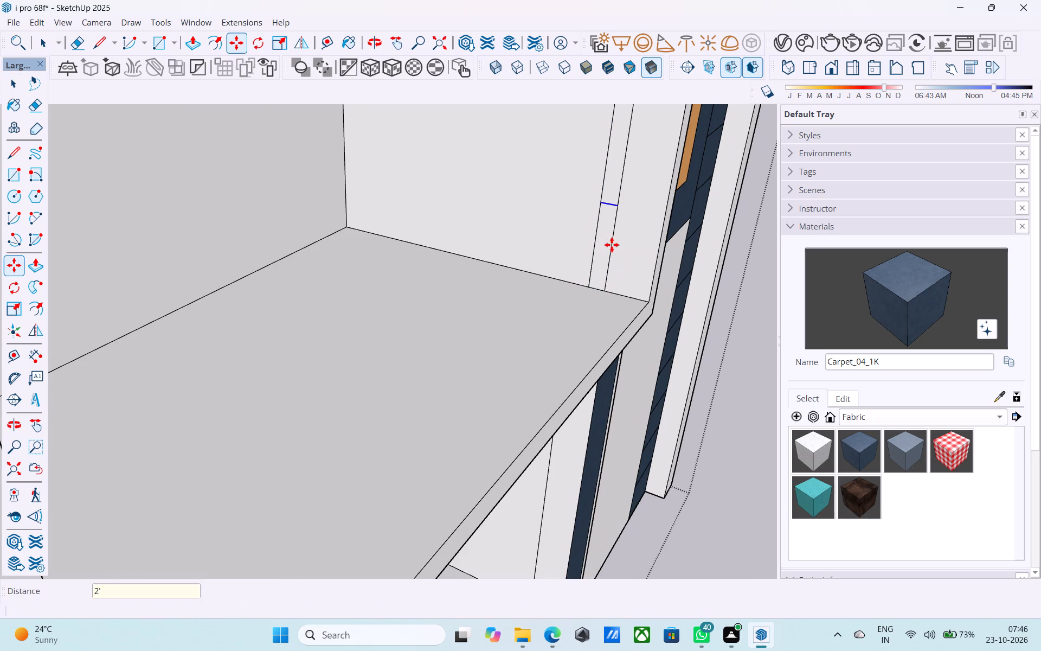
Extrude the narrow 2' high face across the porch front to the corner column, forming a low balcony wall.
key("space")
left_click(606, 241)
key("p")
left_click(605, 241)
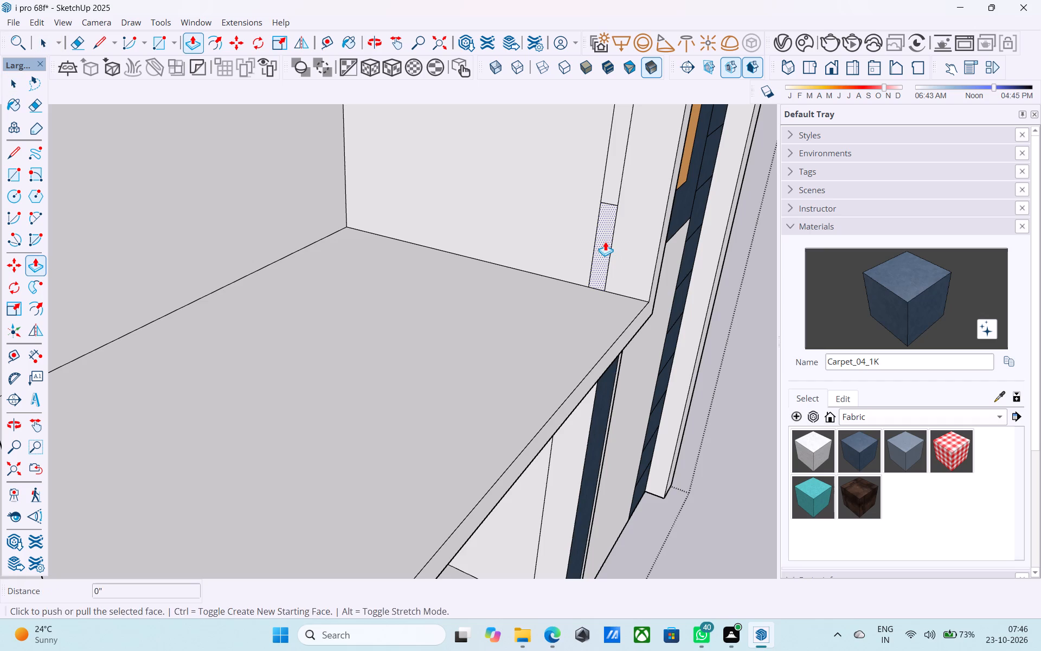
scroll(605, 241, "down", 7)
middle_click_drag(577, 258, 452, 277)
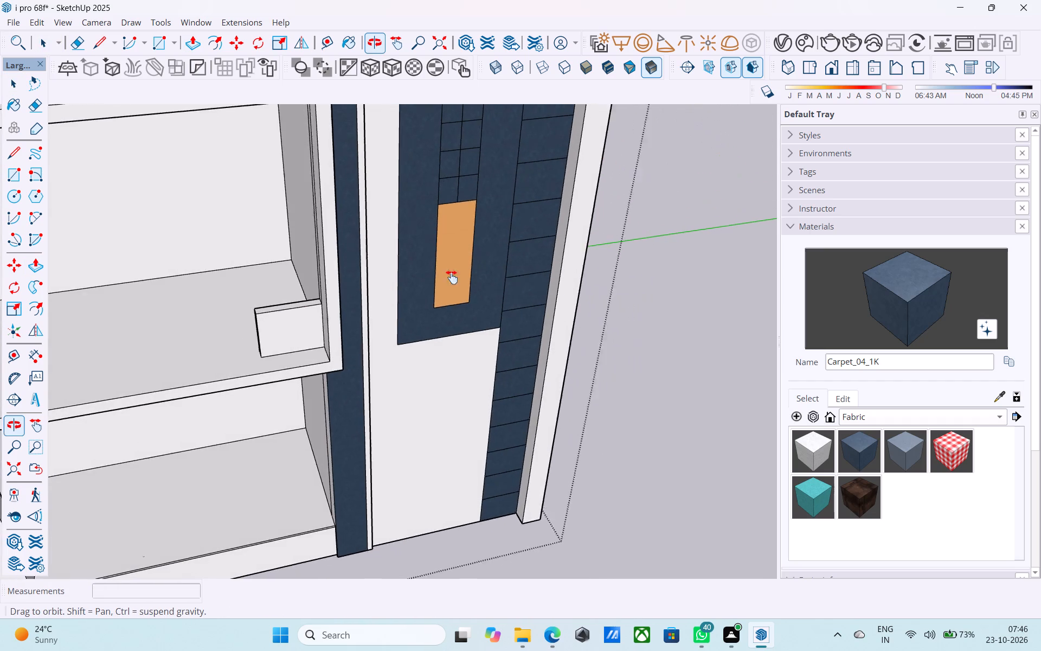
middle_click_drag(452, 277, 584, 284)
middle_click_drag(205, 283, 267, 235, "shift")
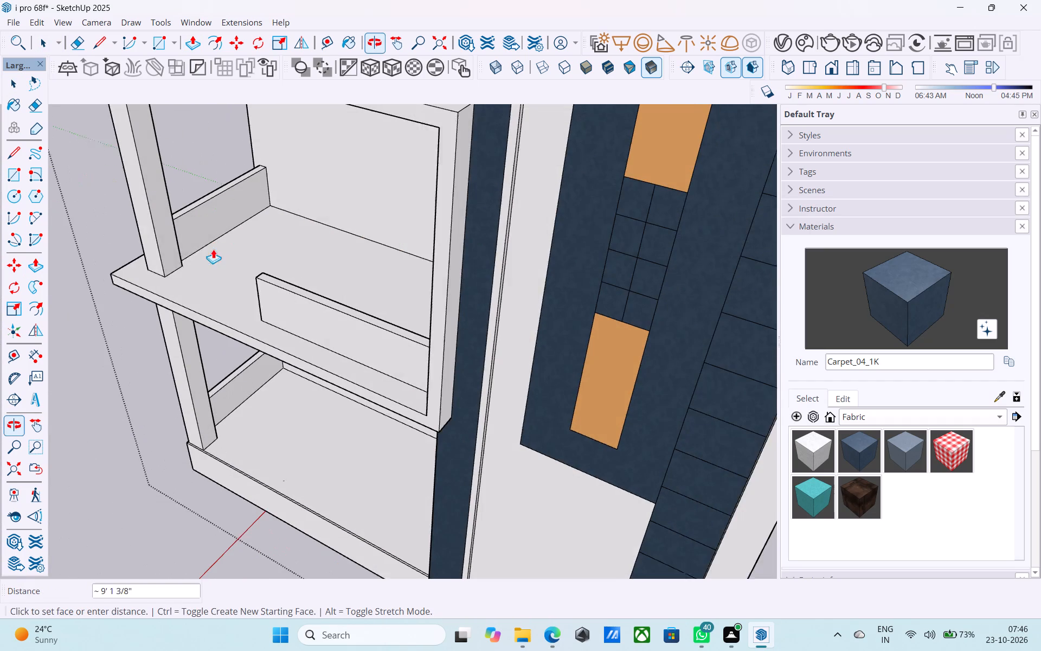
left_click(152, 186)
Examine how the new low balcony wall meets the corner column and the porch slab.
middle_click_drag(152, 201, 378, 199)
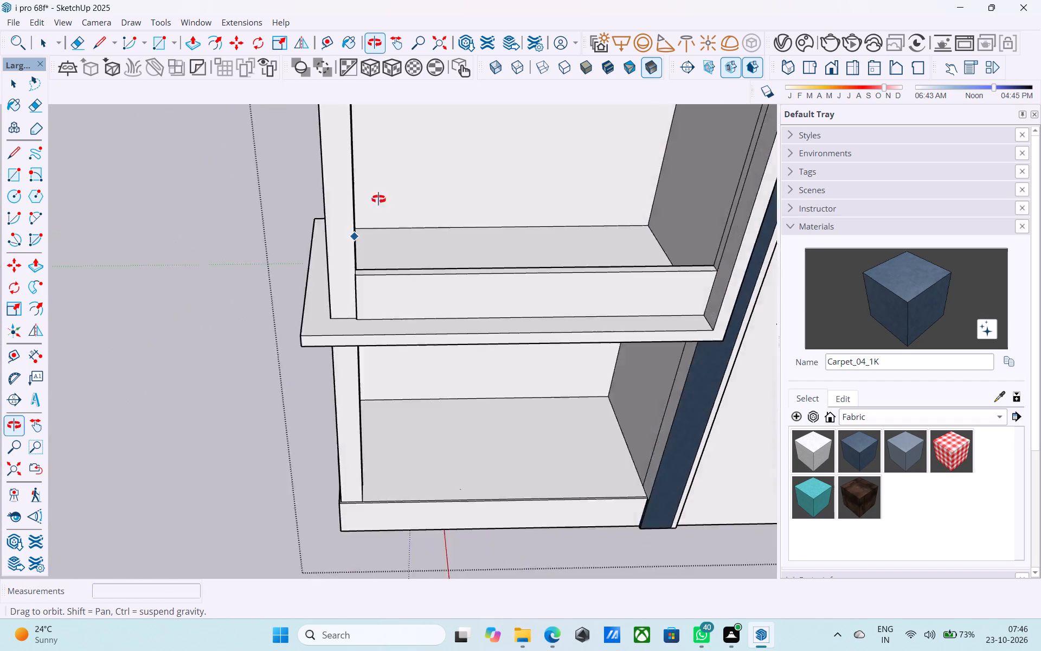
middle_click_drag(378, 199, 537, 174)
scroll(652, 186, "up", 3)
middle_click_drag(652, 186, 464, 241, "shift")
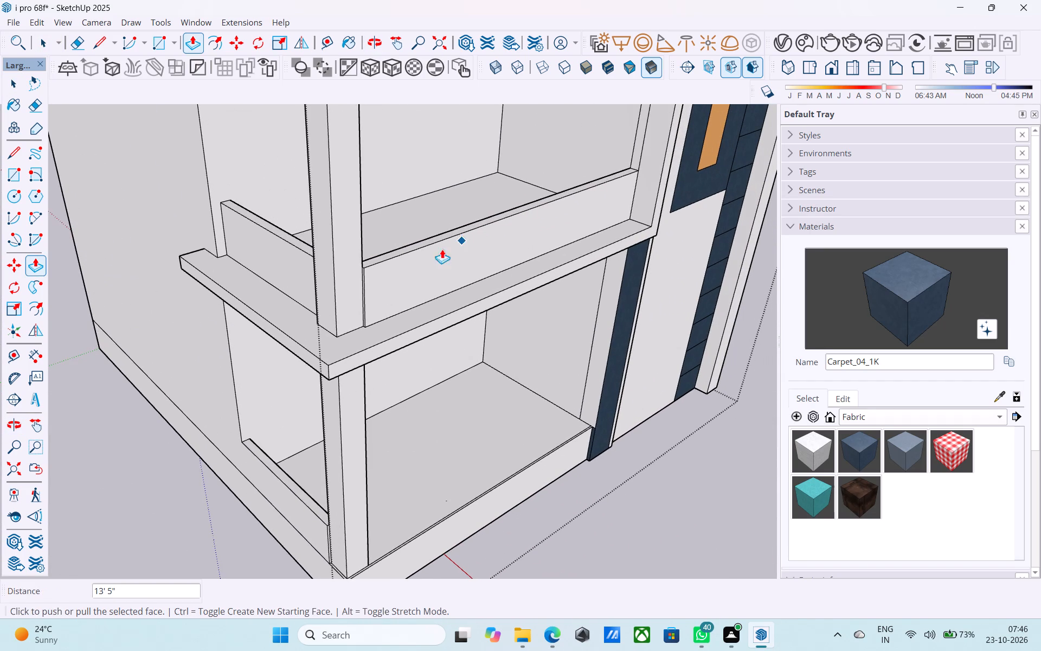
scroll(315, 292, "down", 6)
scroll(344, 286, "up", 9)
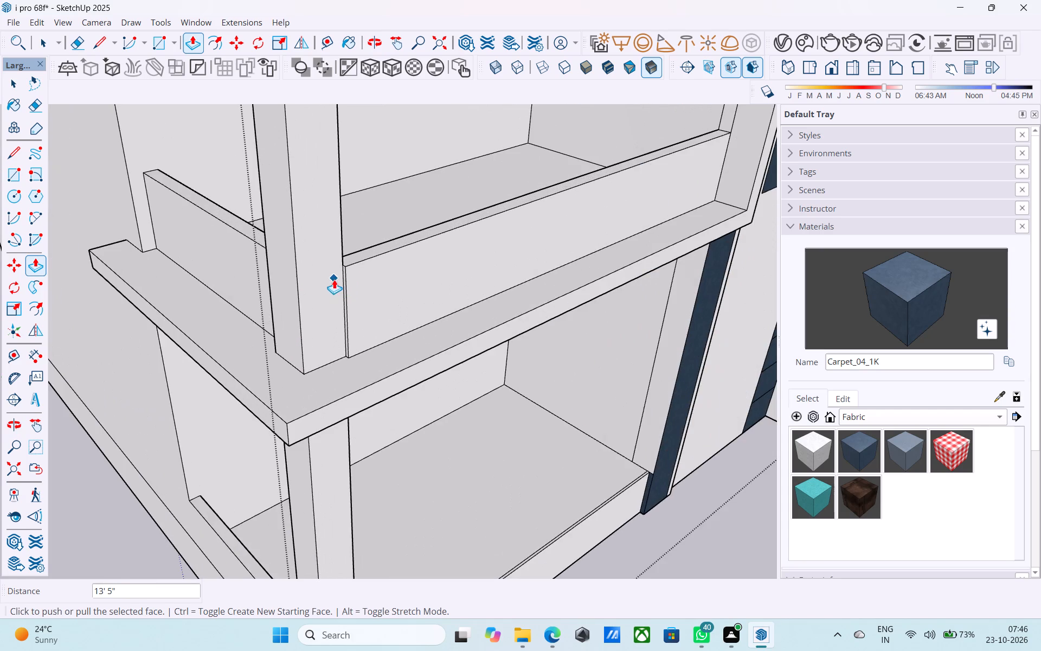
middle_click_drag(364, 272, 583, 227)
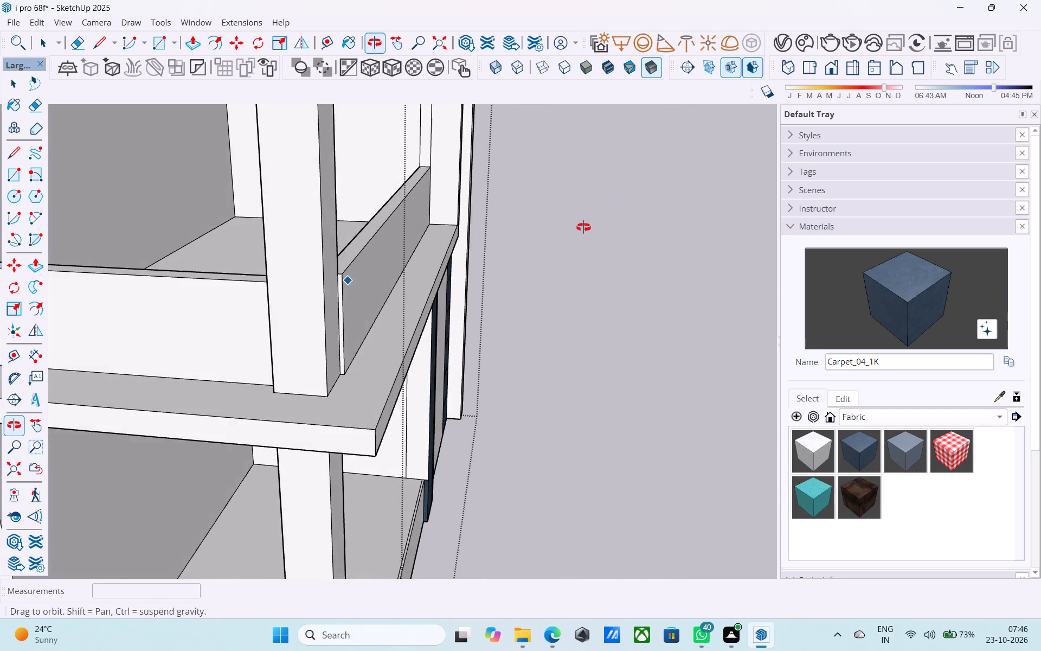
middle_click_drag(583, 227, 230, 269)
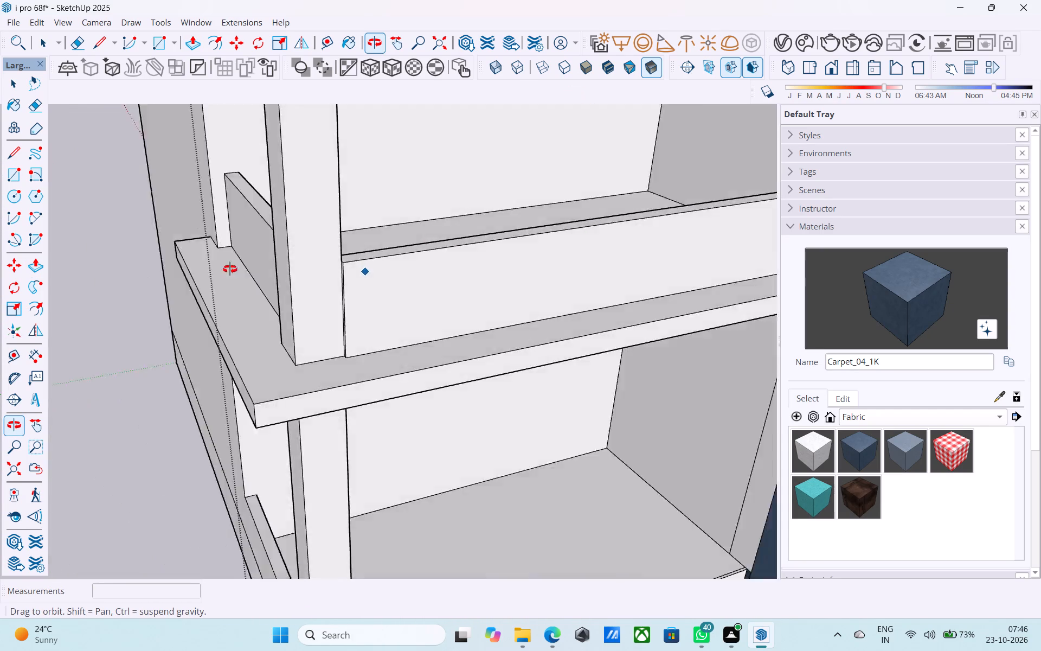
middle_click_drag(230, 269, 234, 257)
scroll(234, 257, "down", 6)
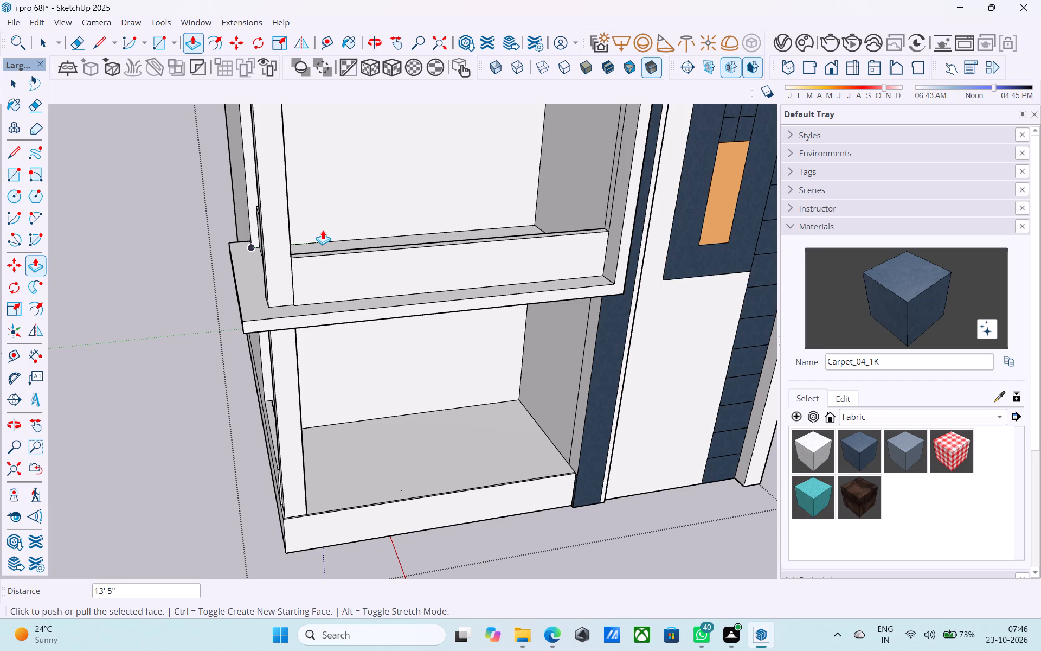
scroll(323, 230, "down", 1)
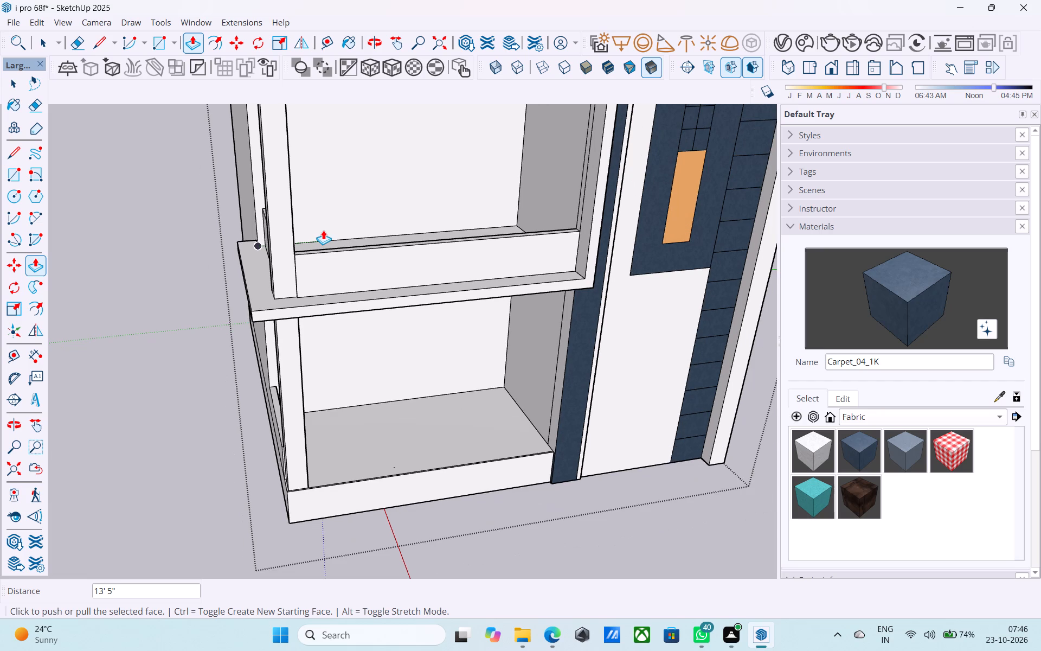
scroll(323, 232, "down", 4)
middle_click_drag(333, 239, 463, 217)
scroll(463, 217, "down", 6)
scroll(364, 328, "down", 4)
scroll(464, 181, "up", 5)
Push the low balcony wall's outer face 1" so it is flush with the corner column's front face.
key("space")
scroll(406, 323, "up", 10)
left_click(378, 320)
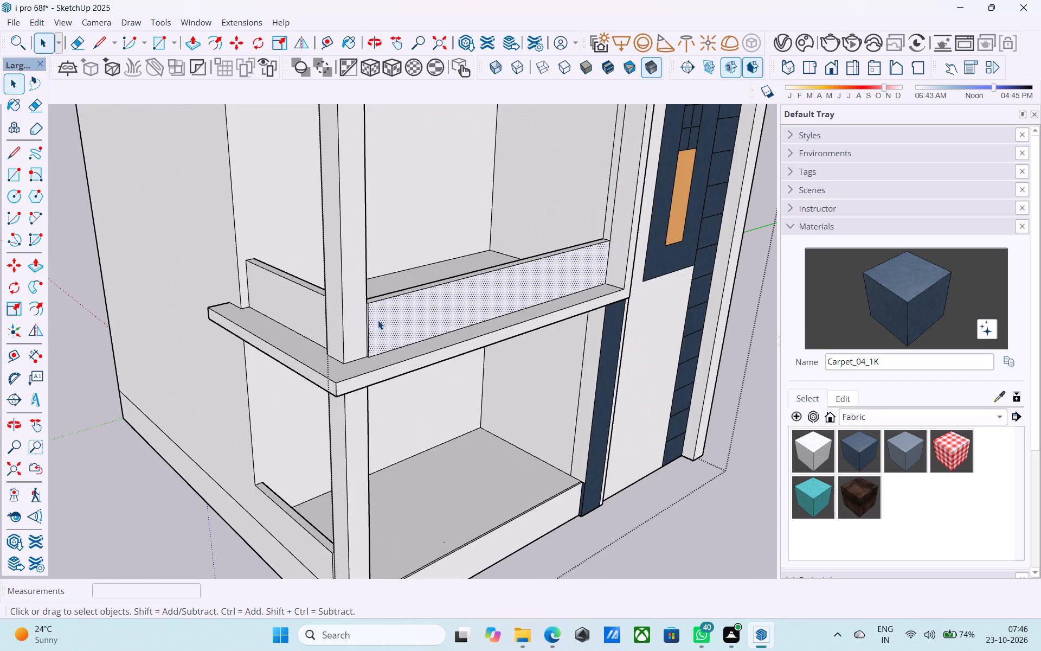
scroll(378, 320, "up", 6)
key("p")
left_click(378, 320)
left_click(342, 290)
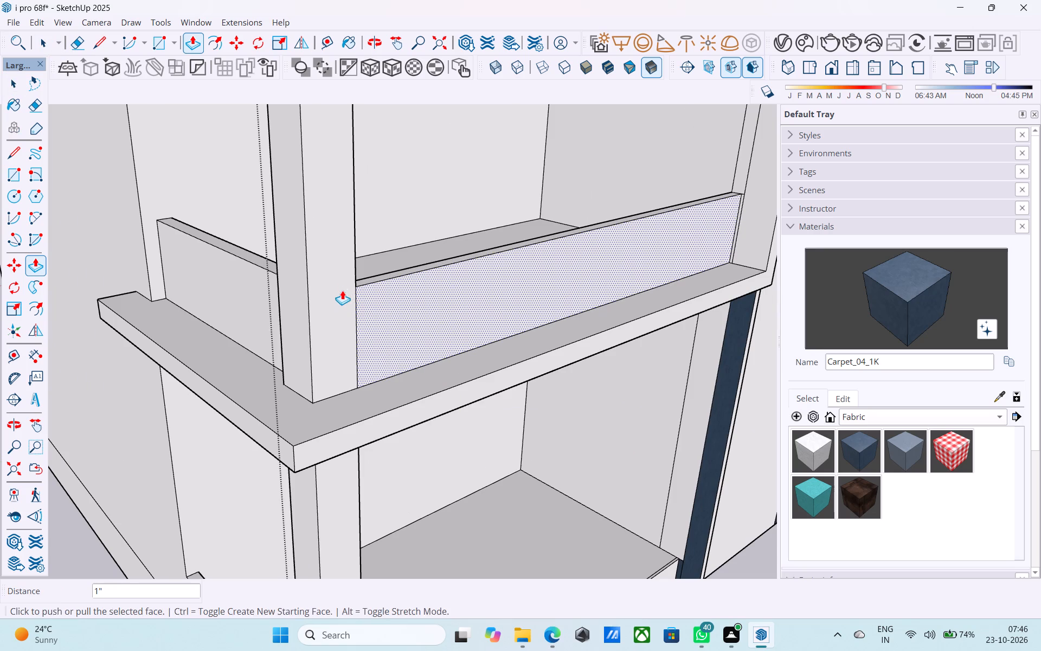
key("space")
Draw a vertical line on the upper corner column's inner face from the low wall's top back corner to the slab soffit.
scroll(422, 269, "down", 5)
middle_click_drag(425, 269, 421, 290)
left_click(419, 289)
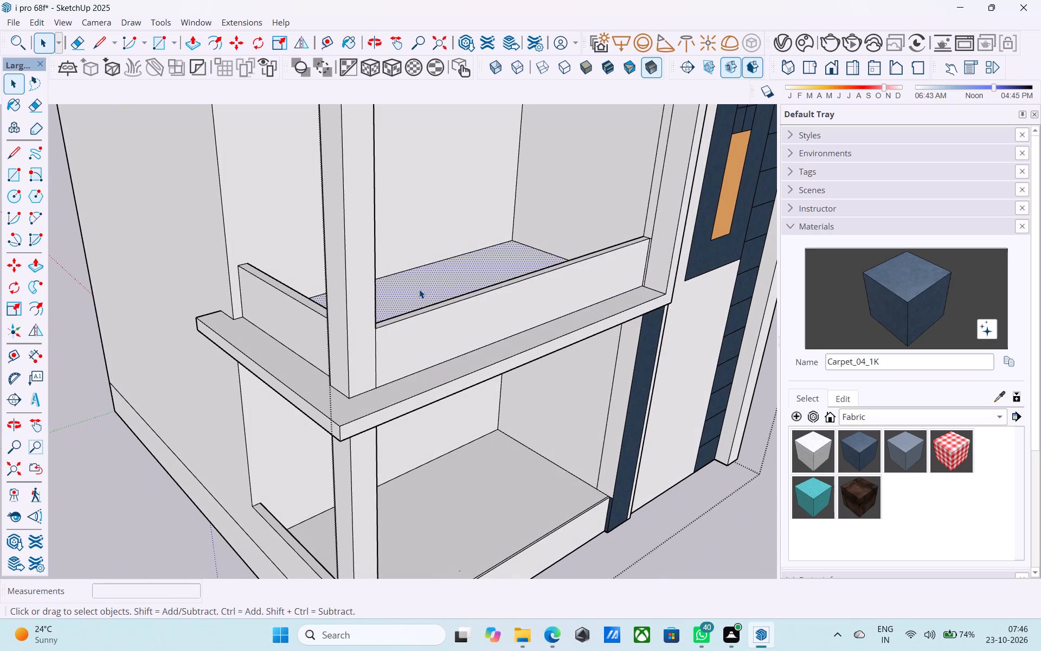
scroll(419, 289, "down", 5)
middle_click_drag(428, 324, 435, 339)
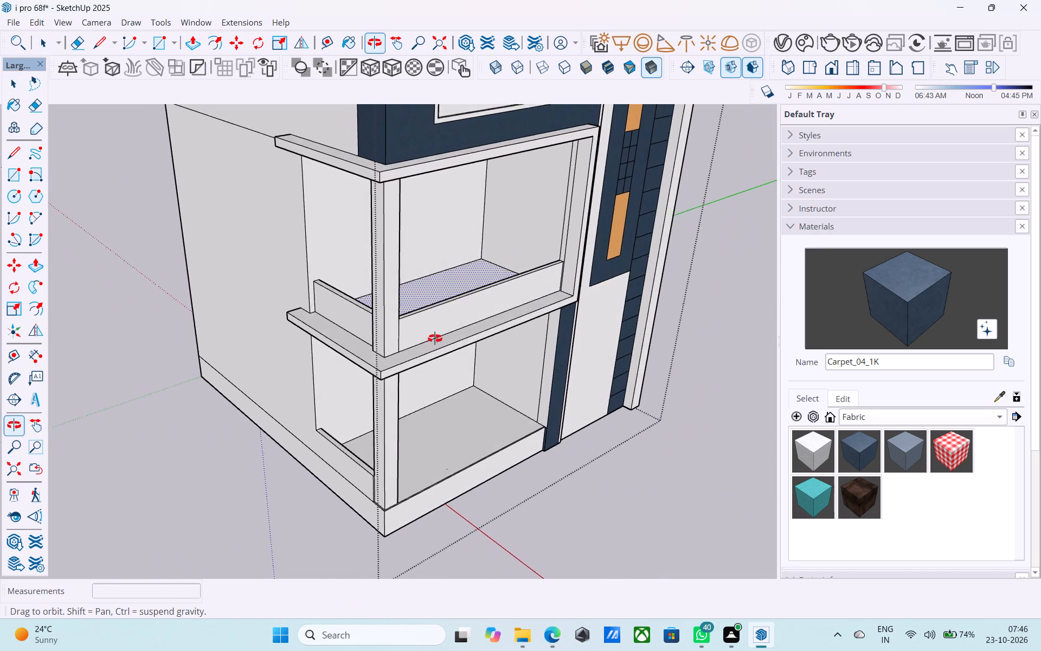
middle_click_drag(435, 339, 190, 316)
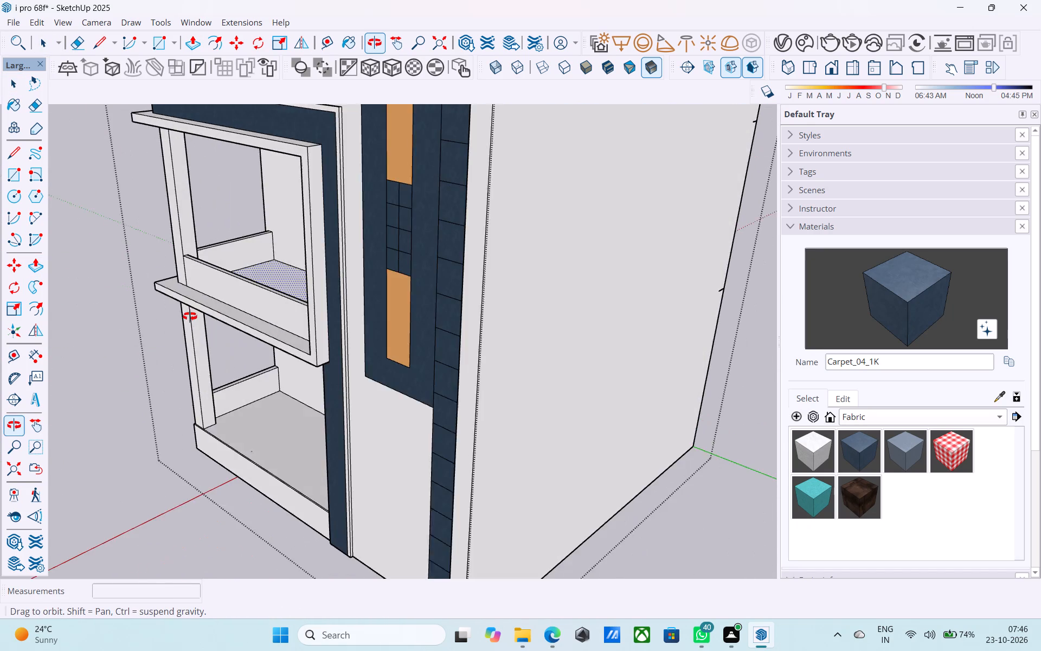
middle_click_drag(190, 316, 187, 311)
middle_click_drag(205, 256, 285, 381, "shift")
scroll(273, 372, "up", 15)
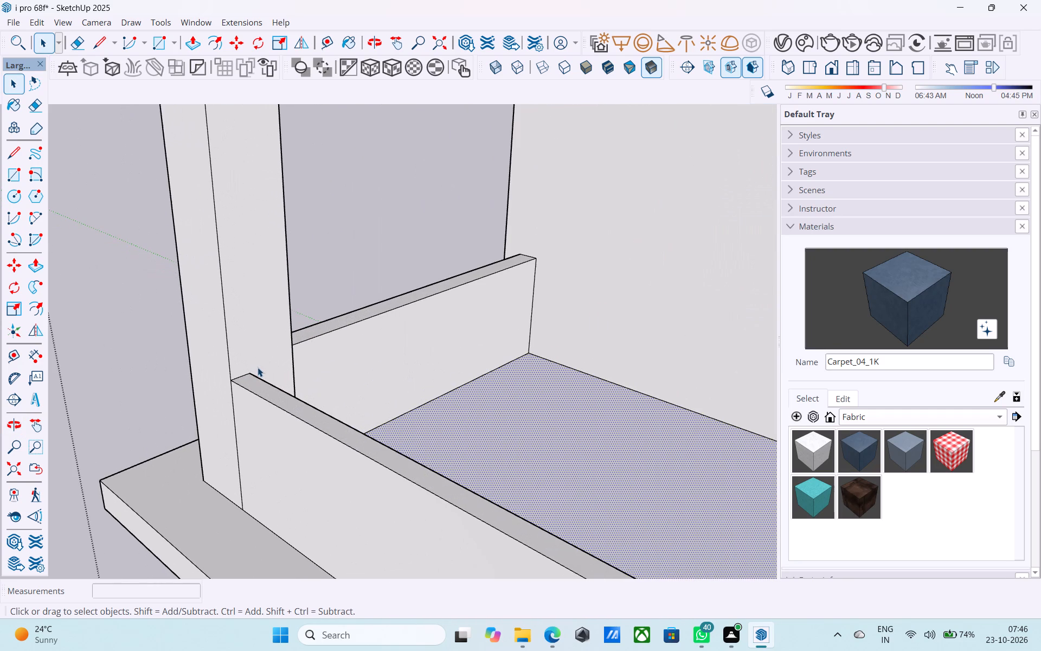
key("l")
left_click(253, 371)
scroll(254, 290, "down", 6)
middle_click(254, 289, "shift")
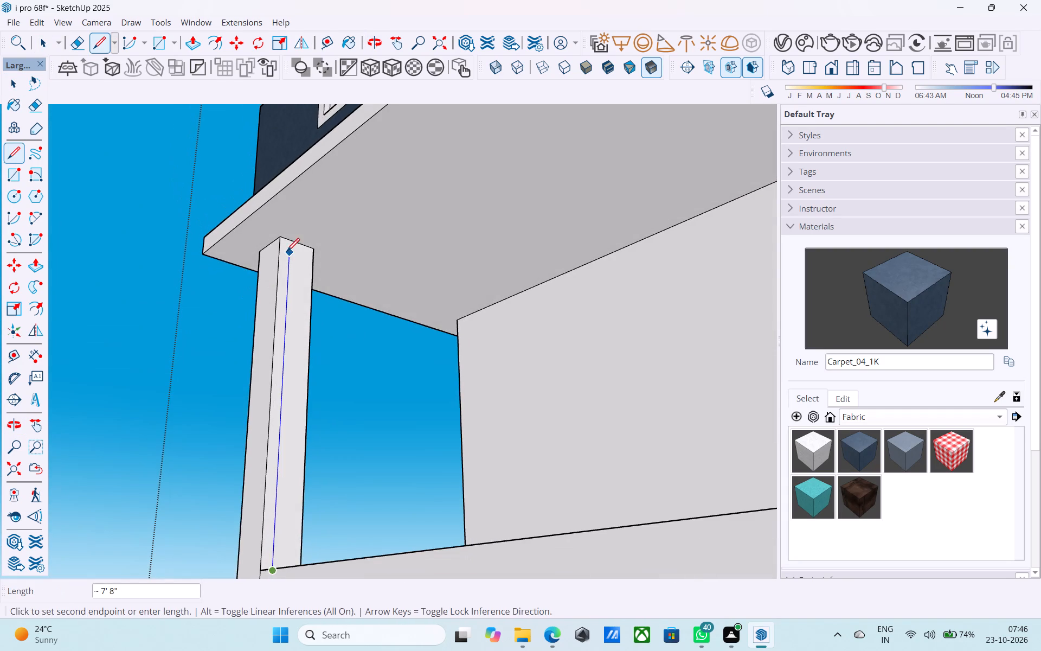
left_click(289, 244)
Extrude the narrow front strip of the upper corner column's inner face 4' along the porch front.
scroll(292, 231, "down", 6)
middle_click_drag(298, 245, 316, 270)
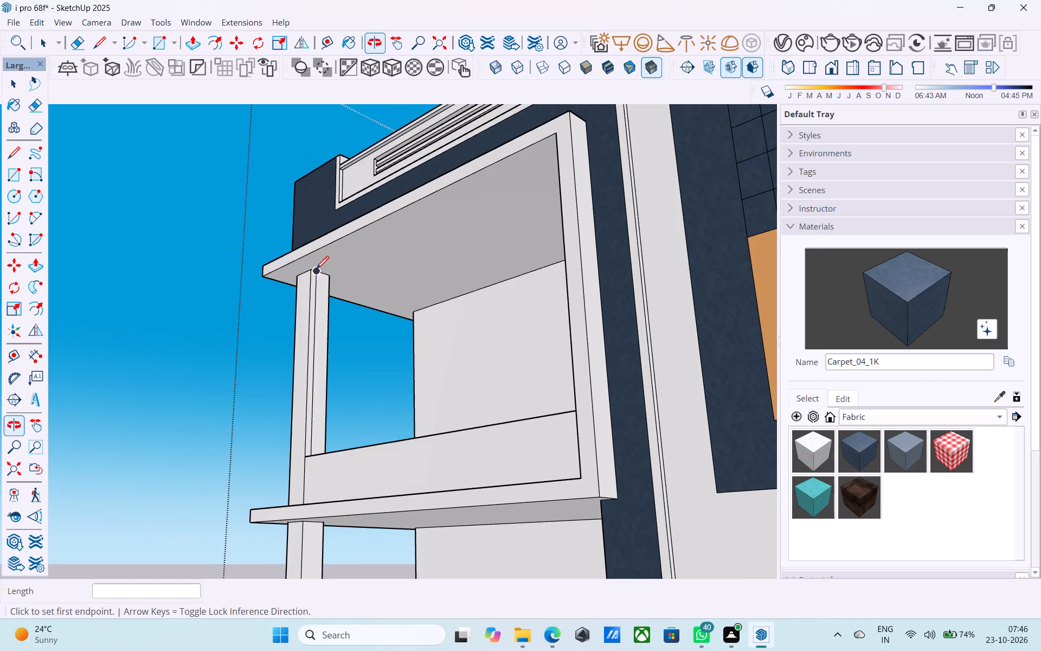
scroll(268, 245, "down", 4)
scroll(272, 271, "up", 10)
key("space")
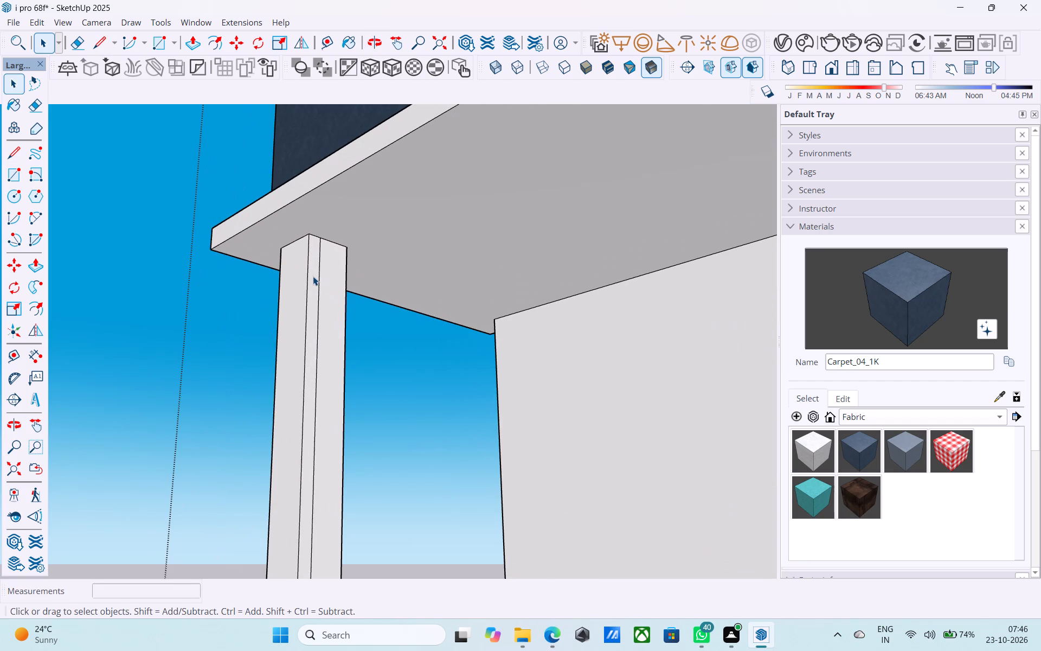
left_click(313, 276)
key("p")
left_click(313, 276)
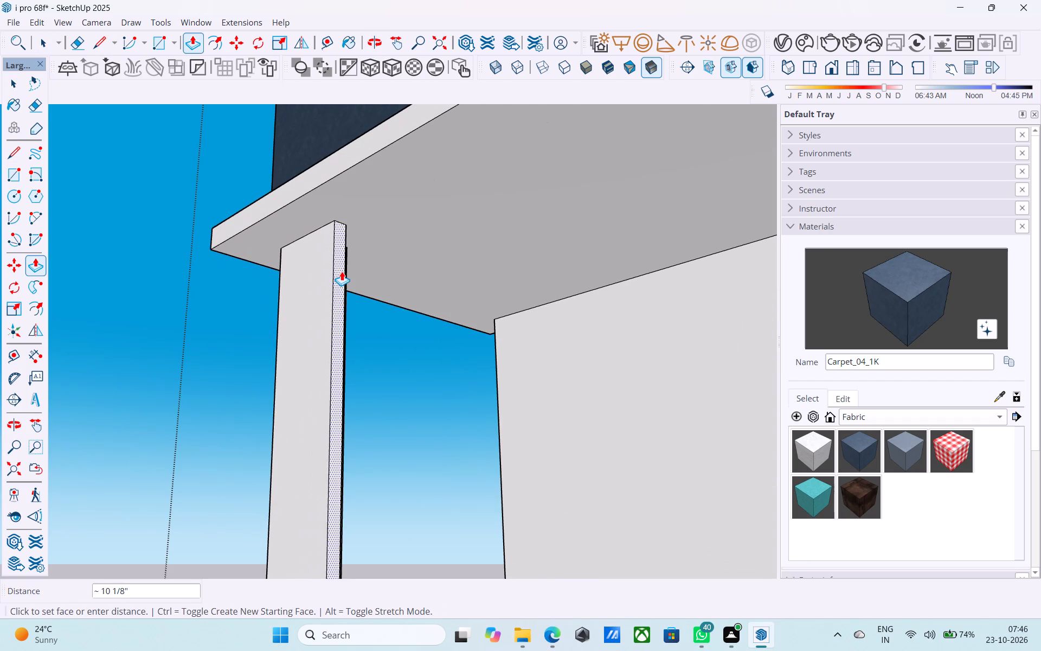
type("2'")
key("Return")
type("4'")
key("Return")
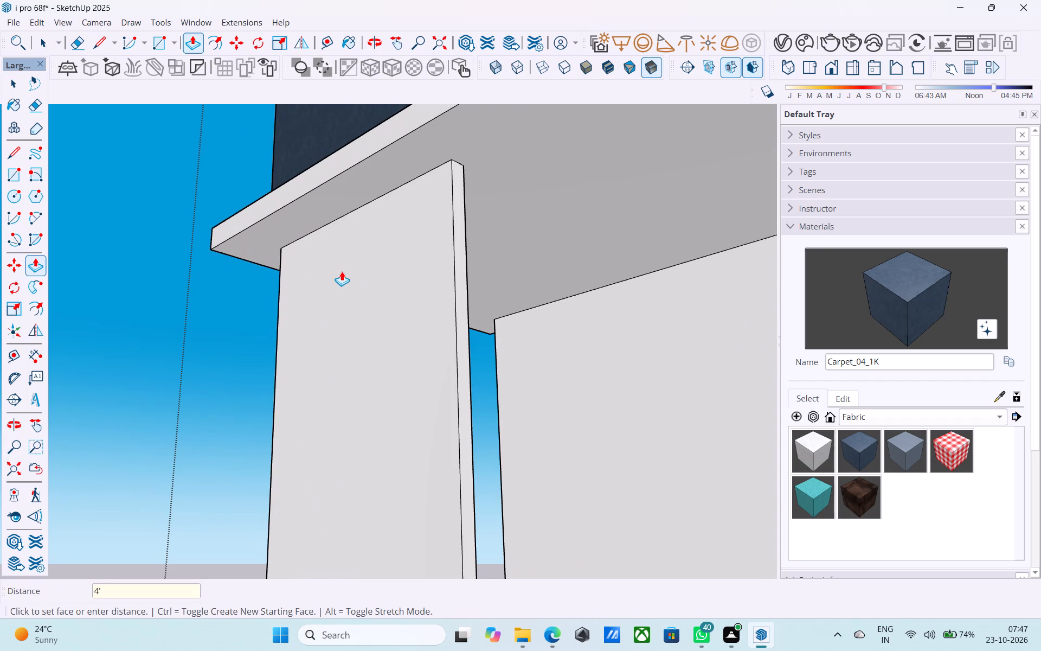
Examine the new 4' wide front panel beside the upper porch opening on the whole front elevation.
scroll(333, 273, "down", 7)
middle_click_drag(329, 279, 365, 266)
scroll(332, 280, "down", 1)
scroll(279, 255, "down", 2)
scroll(278, 256, "up", 1)
scroll(278, 256, "down", 10)
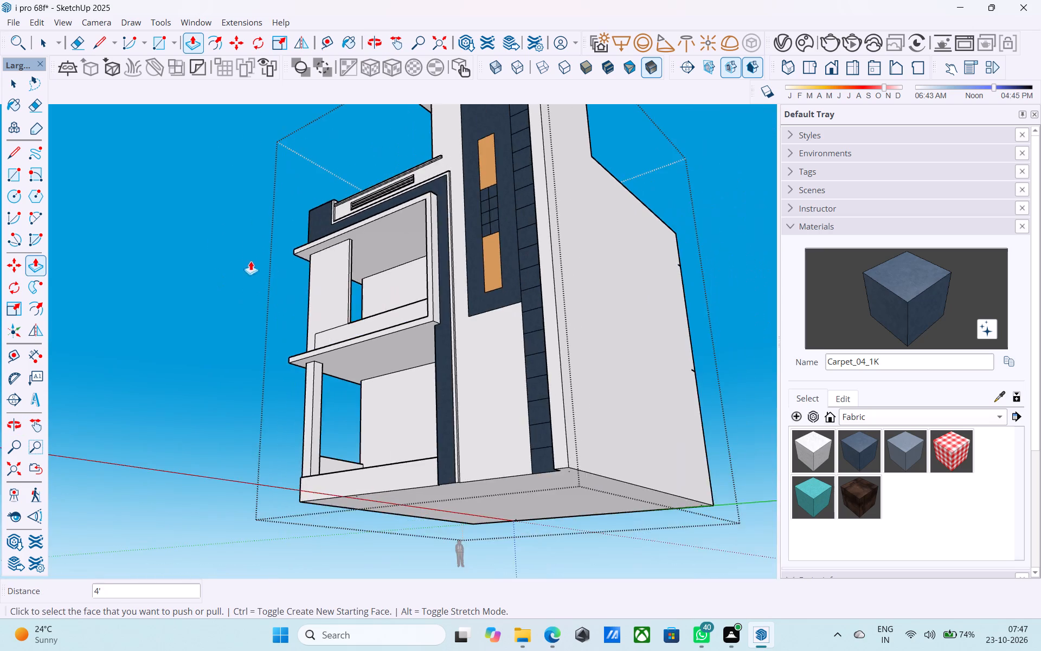
middle_click_drag(262, 263, 518, 411)
middle_click_drag(442, 291, 421, 282)
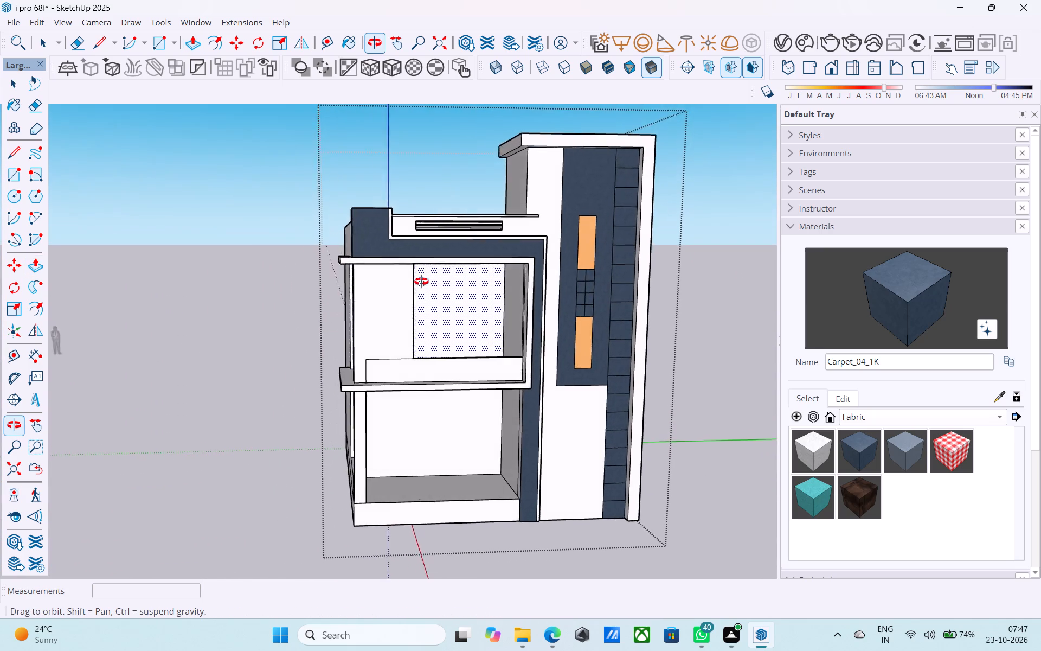
middle_click_drag(421, 282, 405, 277)
scroll(405, 277, "up", 6)
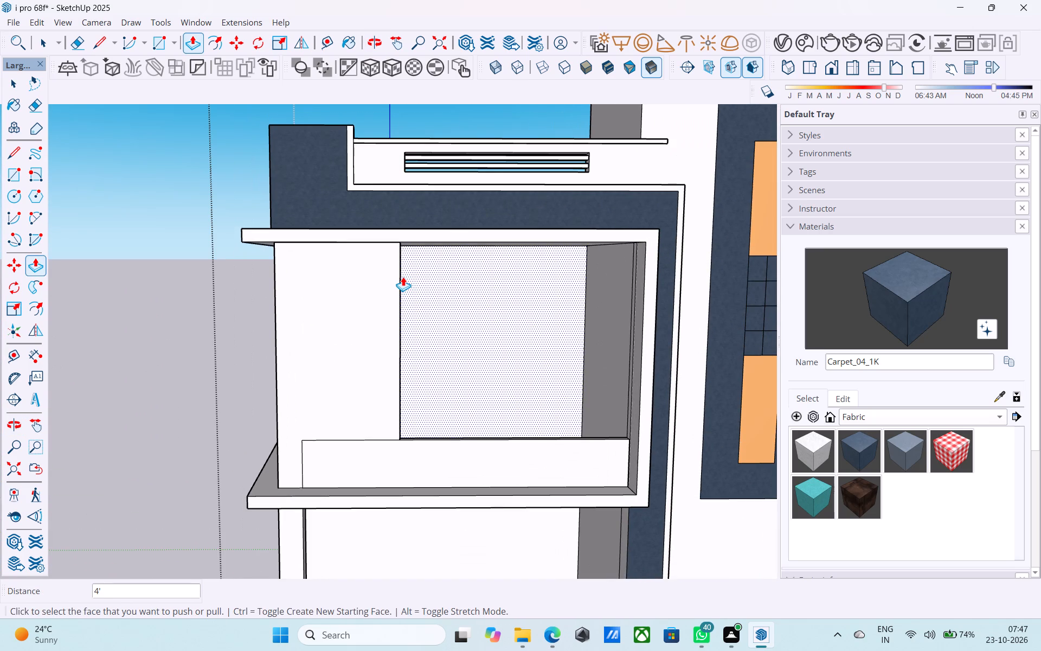
middle_click_drag(399, 273, 332, 240)
scroll(336, 234, "down", 11)
middle_click_drag(359, 307, 412, 352)
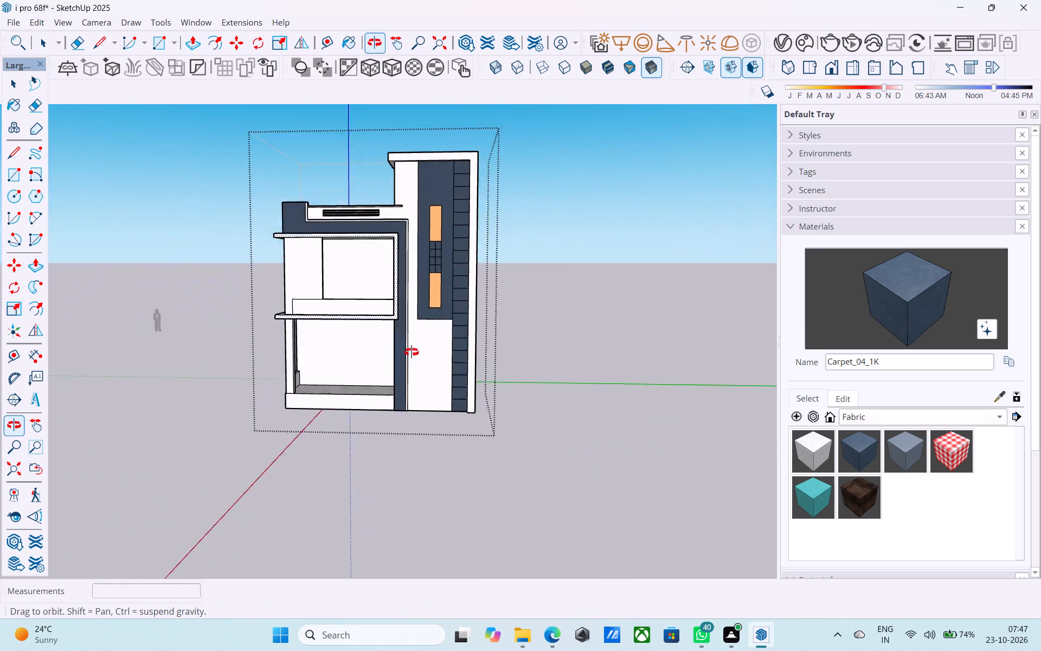
middle_click_drag(412, 352, 455, 412)
middle_click_drag(364, 298, 346, 356)
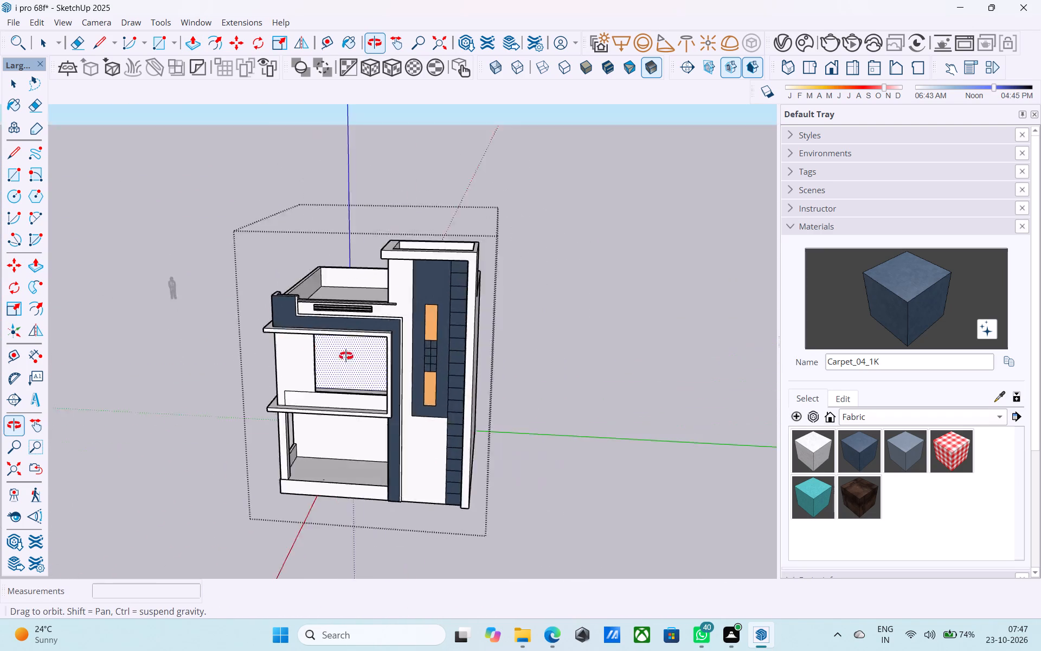
middle_click_drag(346, 356, 336, 348)
Erase the leftover horizontal and vertical edges where the 4' front panel meets the low balcony wall.
scroll(273, 362, "up", 9)
key("e")
left_click(226, 352)
left_click_drag(216, 359, 210, 361)
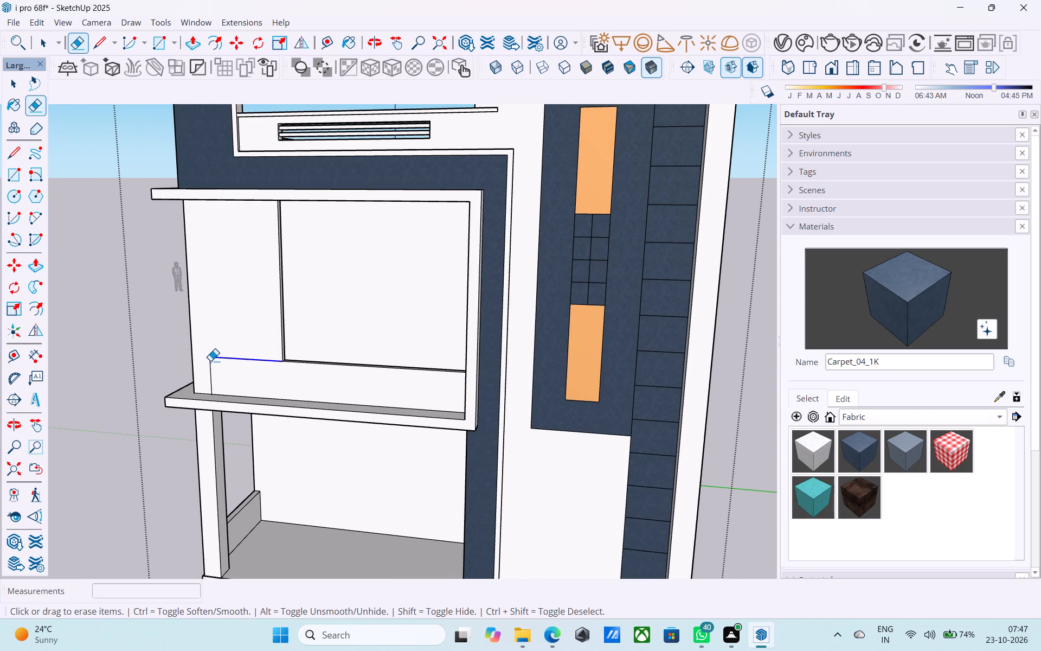
left_click_drag(210, 361, 210, 361)
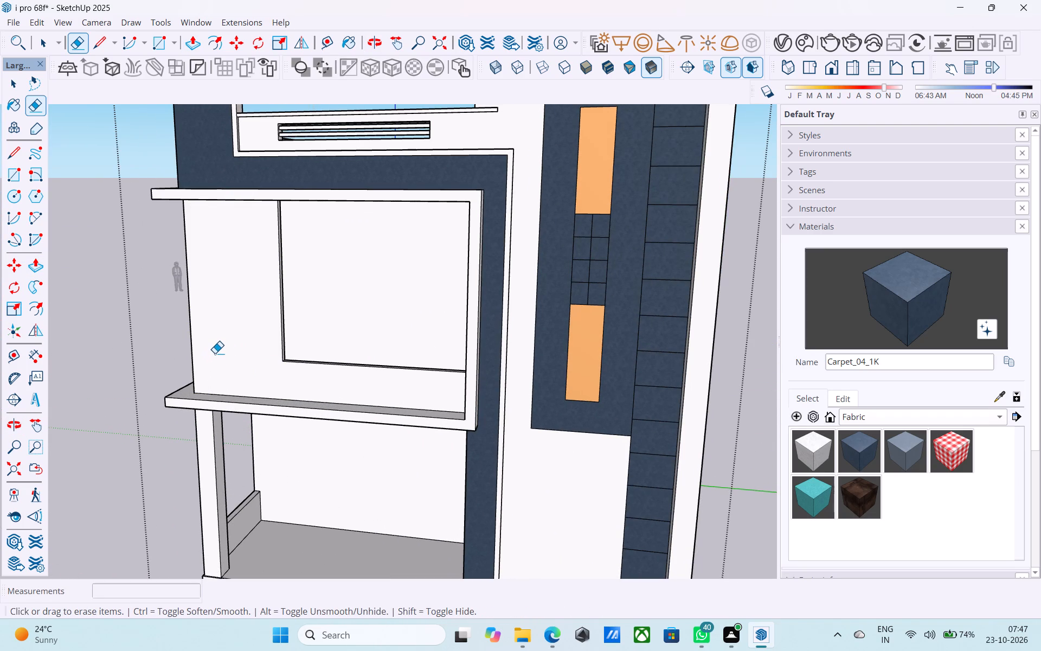
Draw a vertical line from the upper porch opening's lower corner beside the front panel down to the balcony slab.
middle_click(215, 355)
key("l")
scroll(261, 384, "up", 4)
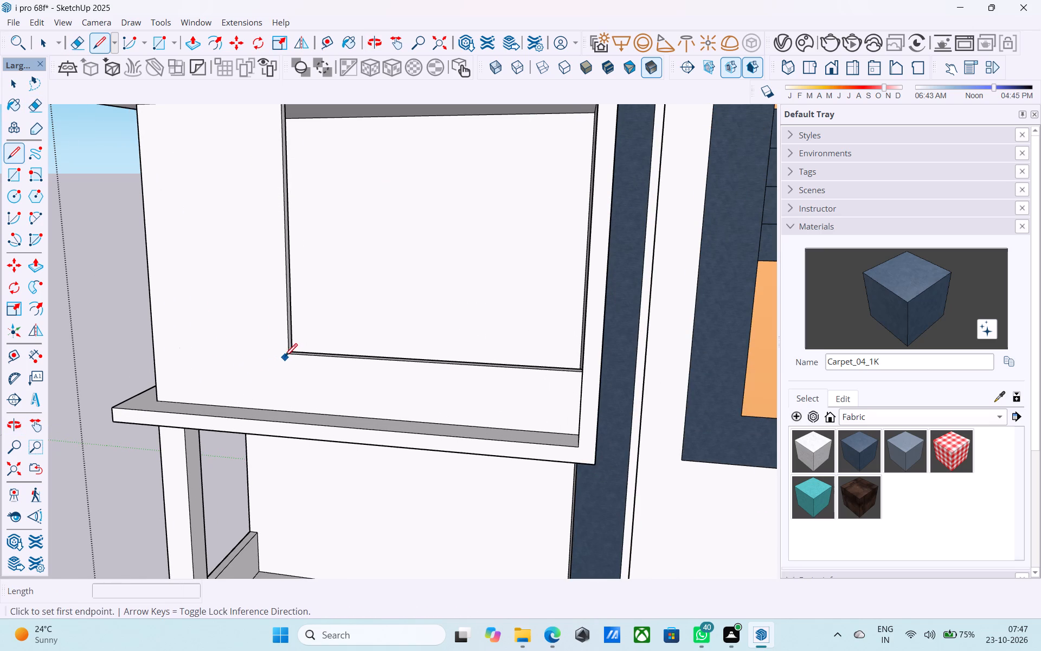
left_click(290, 355)
left_click(291, 412)
key("space")
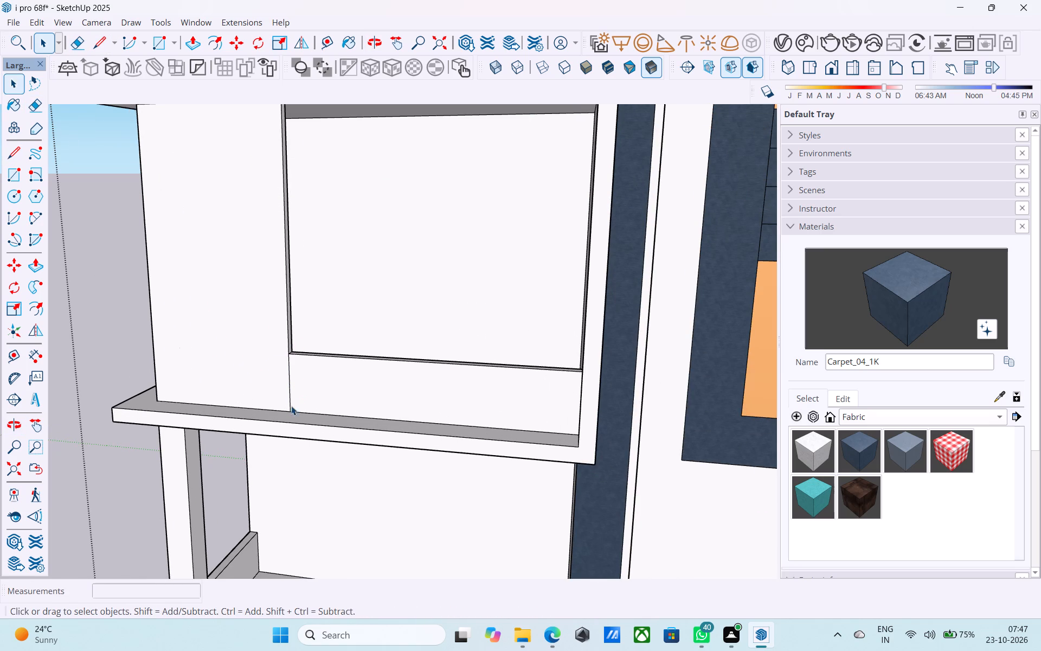
Offset the front panel's outline 1' inward to form an inner rectangle.
scroll(293, 407, "down", 7)
middle_click_drag(293, 408, 359, 390)
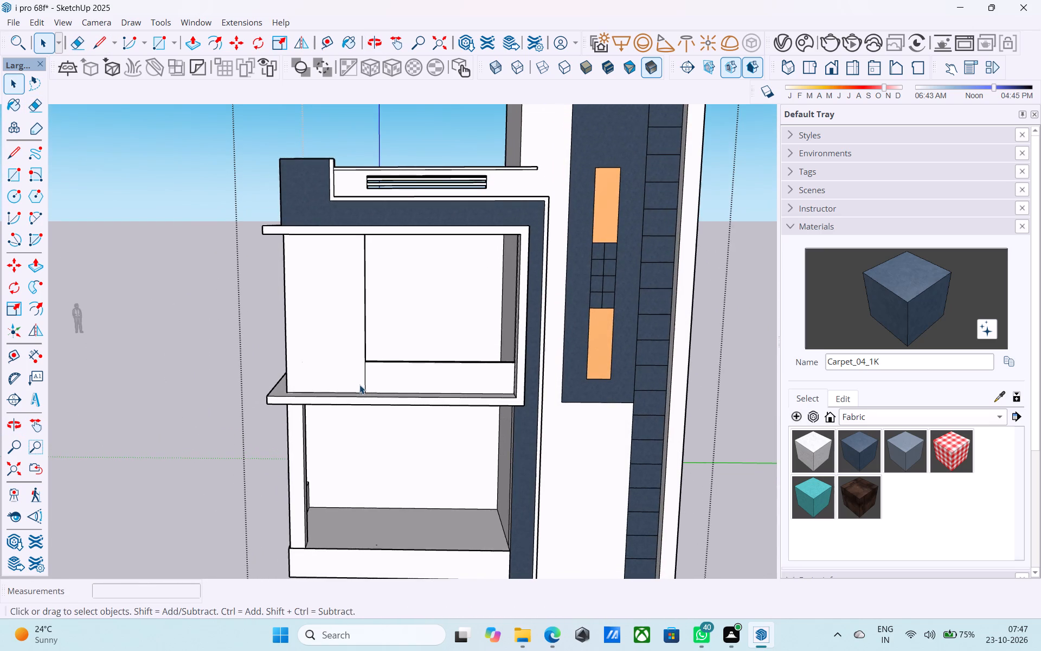
scroll(339, 340, "up", 4)
left_click(331, 326)
key("f")
left_click(331, 326)
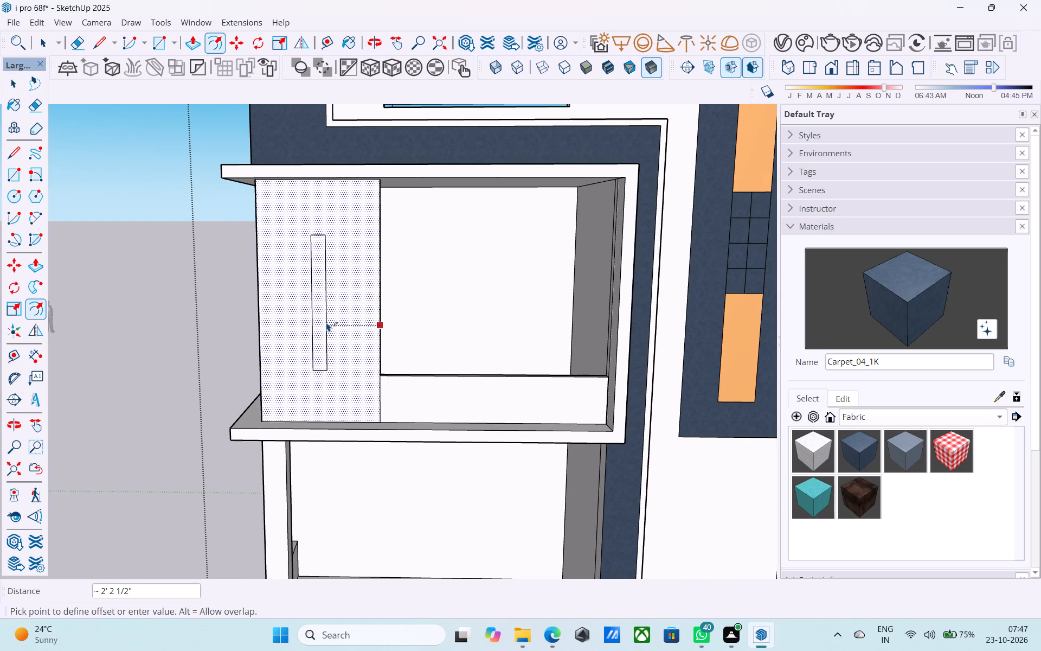
type("1'")
key("Return")
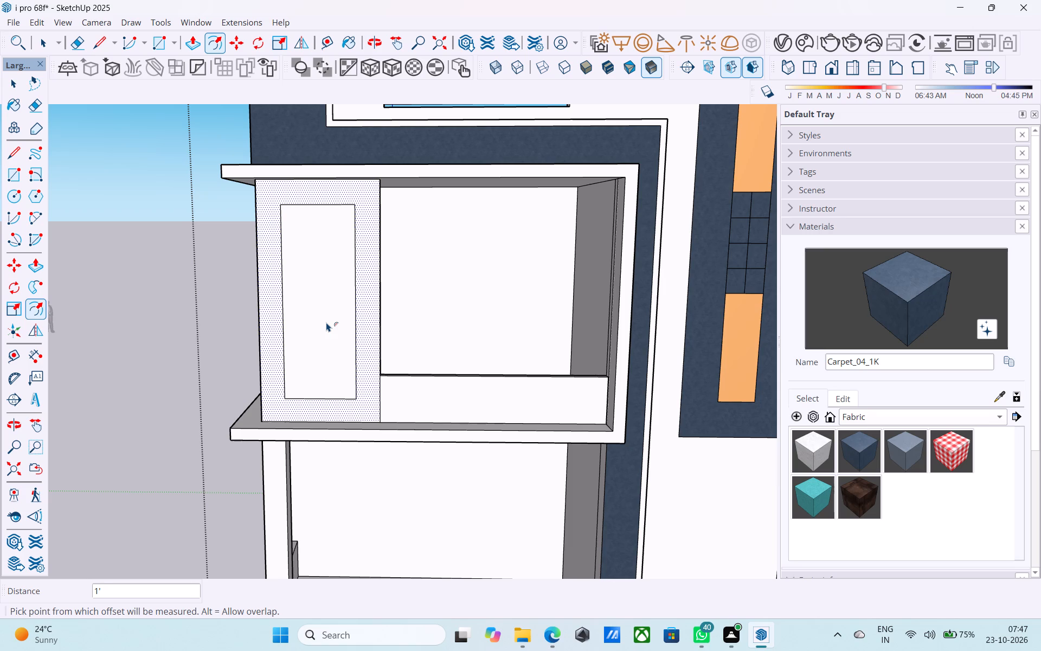
Copy the inner rectangle's top edge down 8' to its bottom edge, dividing the span into 8 equal parts.
scroll(300, 228, "down", 4)
middle_click_drag(301, 237, 303, 267)
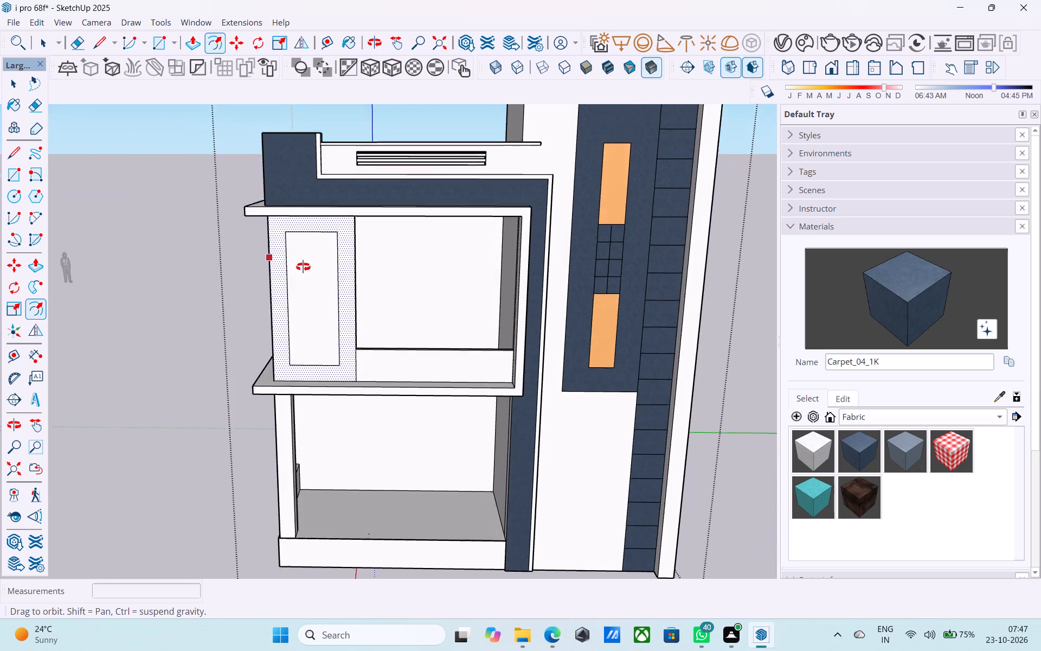
middle_click_drag(303, 267, 269, 260)
key("space")
middle_click_drag(294, 247, 287, 288, "shift")
scroll(286, 281, "up", 4)
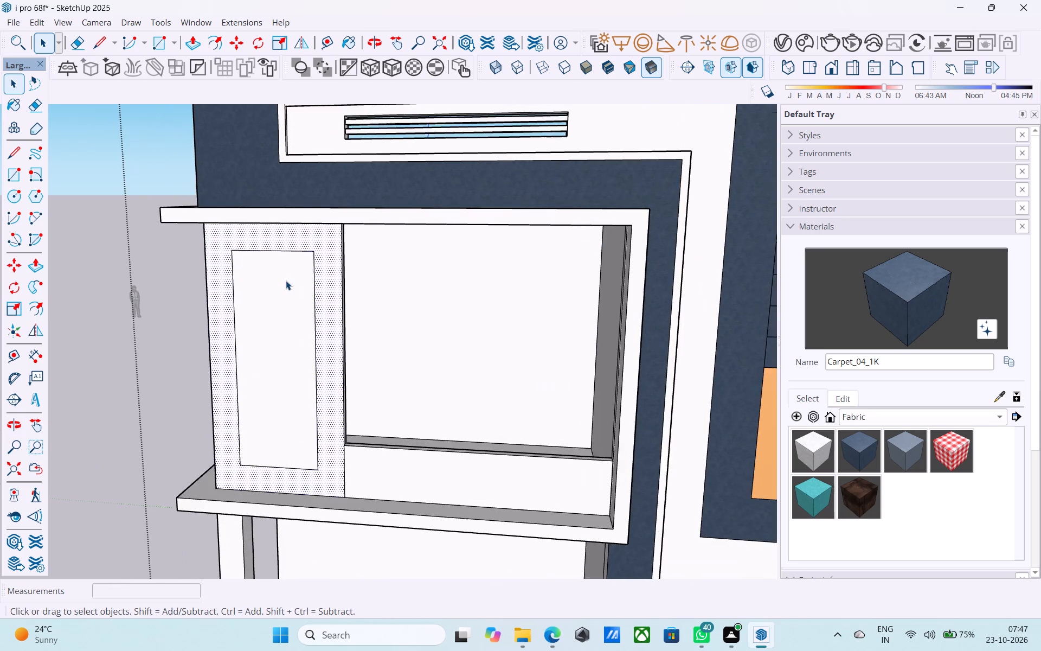
scroll(286, 280, "up", 3)
left_click(298, 247)
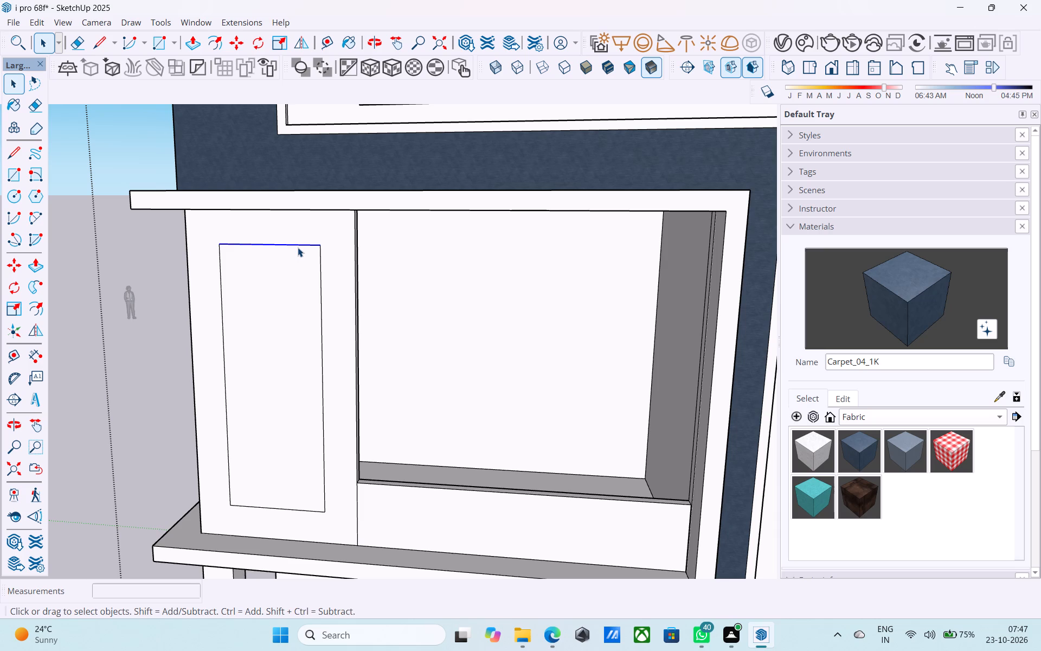
key("m")
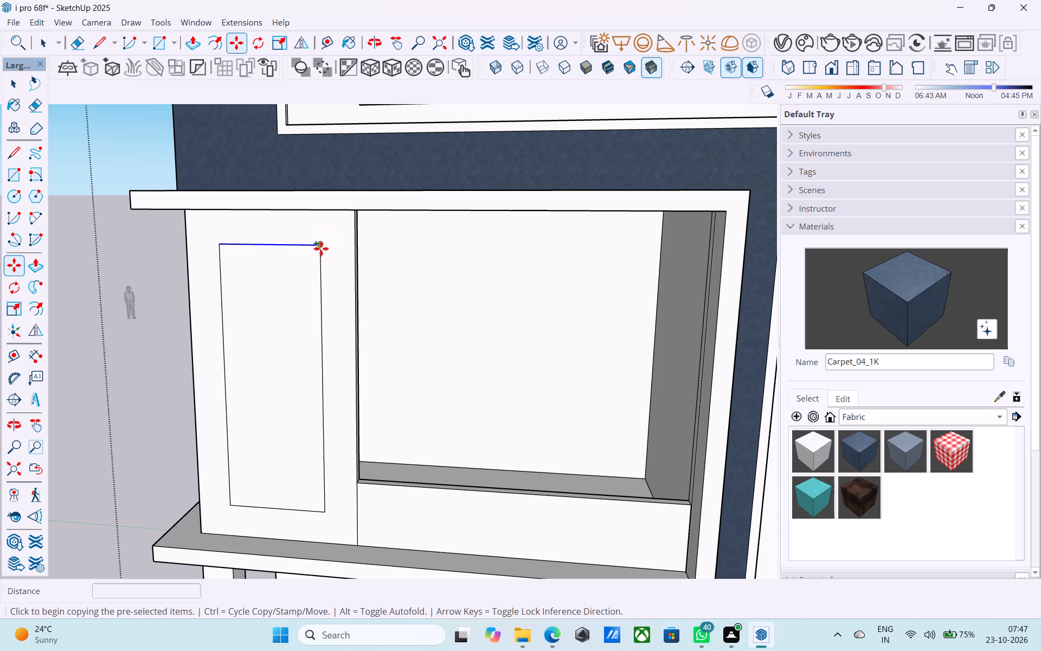
left_click(320, 248)
scroll(320, 248, "down", 5)
middle_click_drag(325, 325, 342, 233)
scroll(340, 323, "up", 4)
left_click(340, 323)
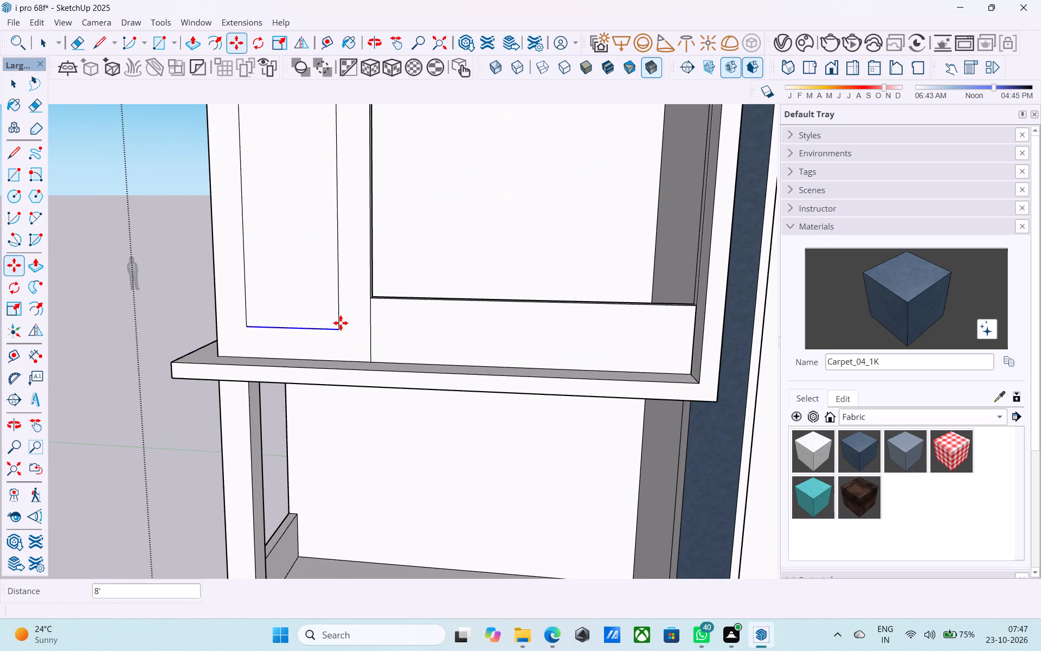
key("slash")
key("8")
key("Return")
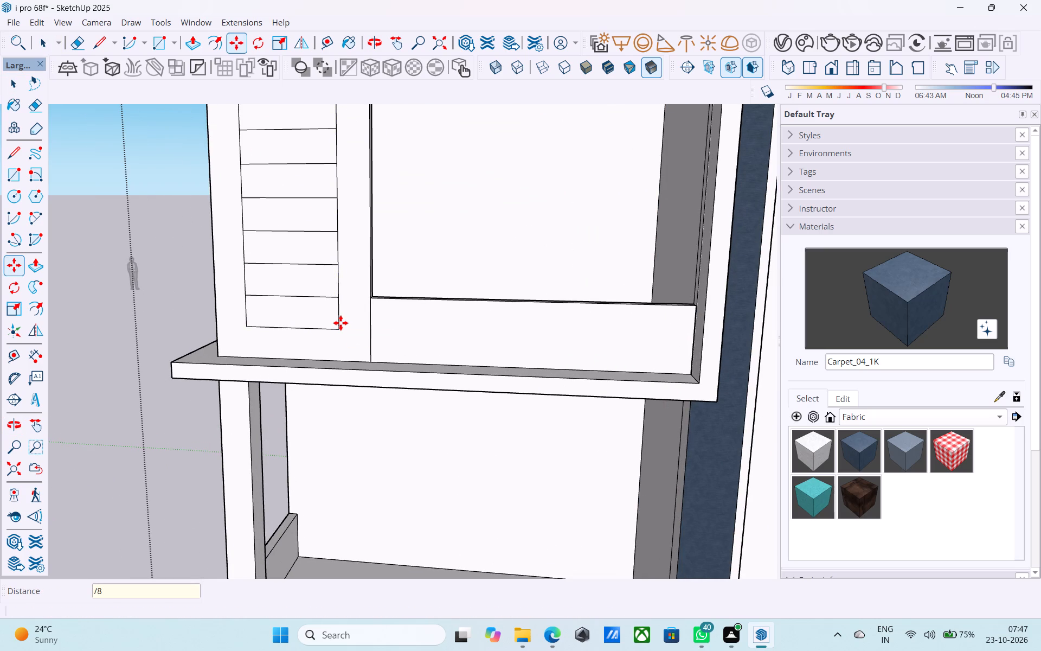
key("space")
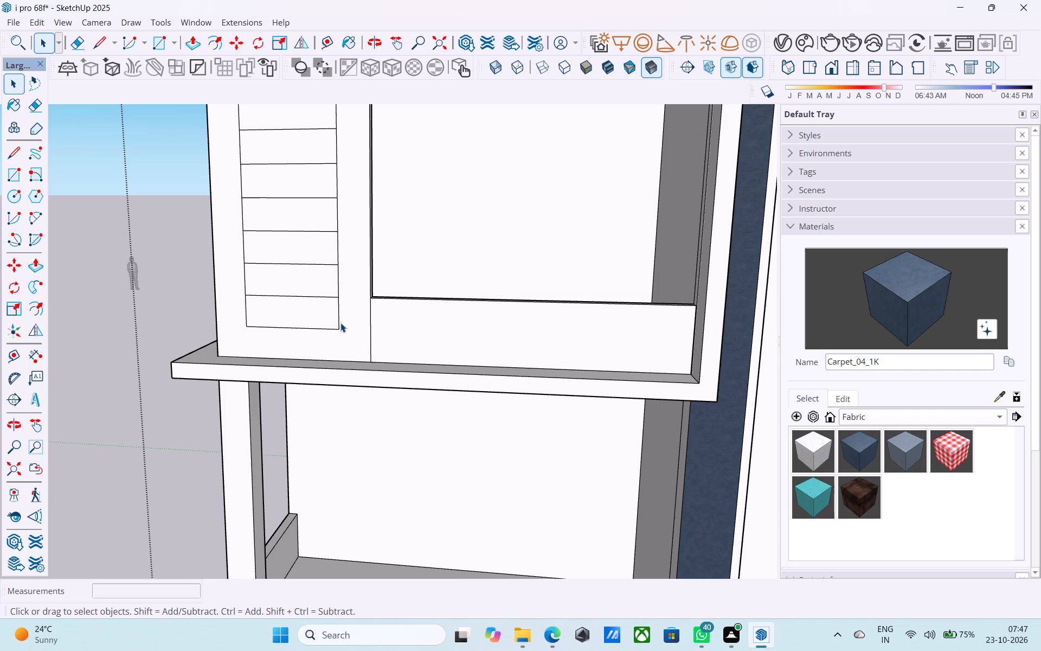
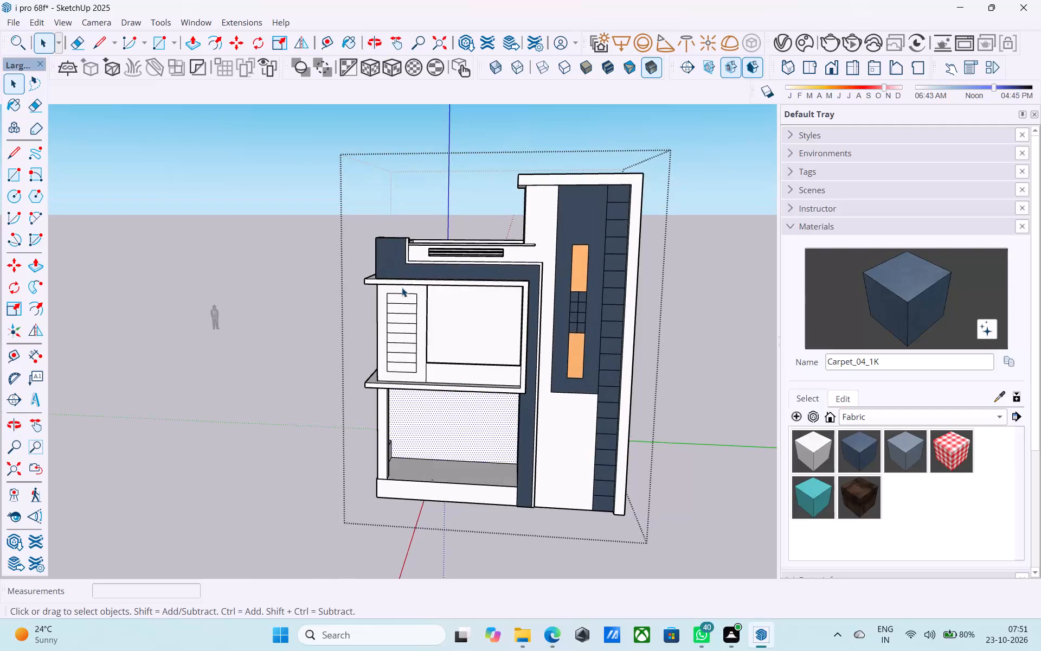
Offset the outline of the top cell in the upper-floor column's ladder grid 4" inward.
scroll(402, 288, "up", 6)
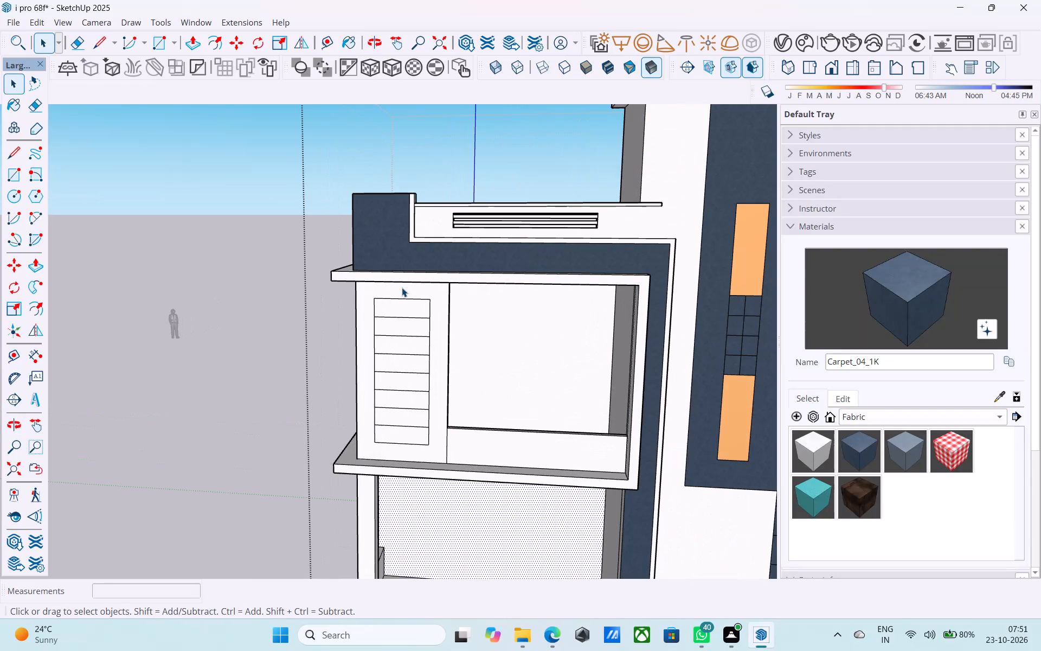
middle_click_drag(402, 287, 430, 303)
scroll(420, 371, "up", 4)
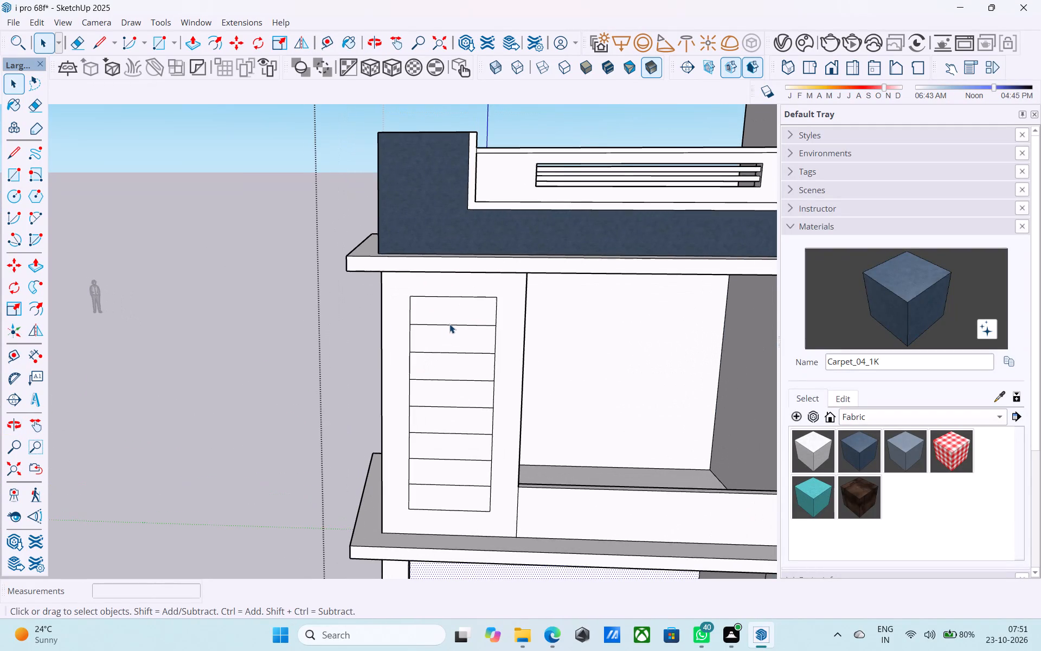
scroll(449, 324, "up", 4)
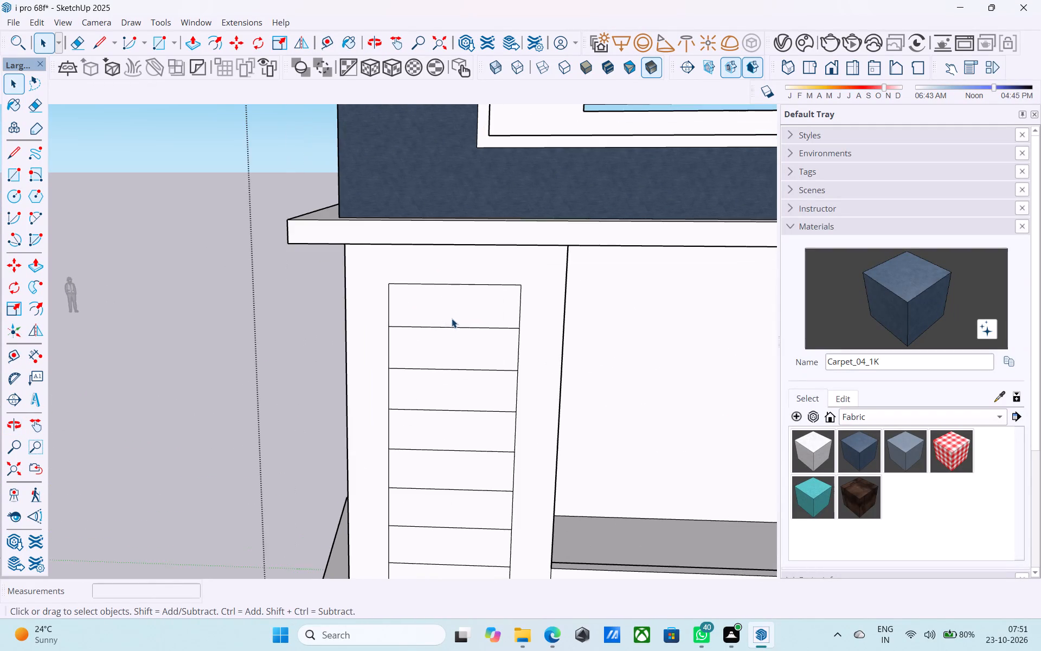
middle_click_drag(451, 318, 448, 299)
scroll(446, 305, "up", 4)
left_click(446, 305)
key("f")
left_click(445, 305)
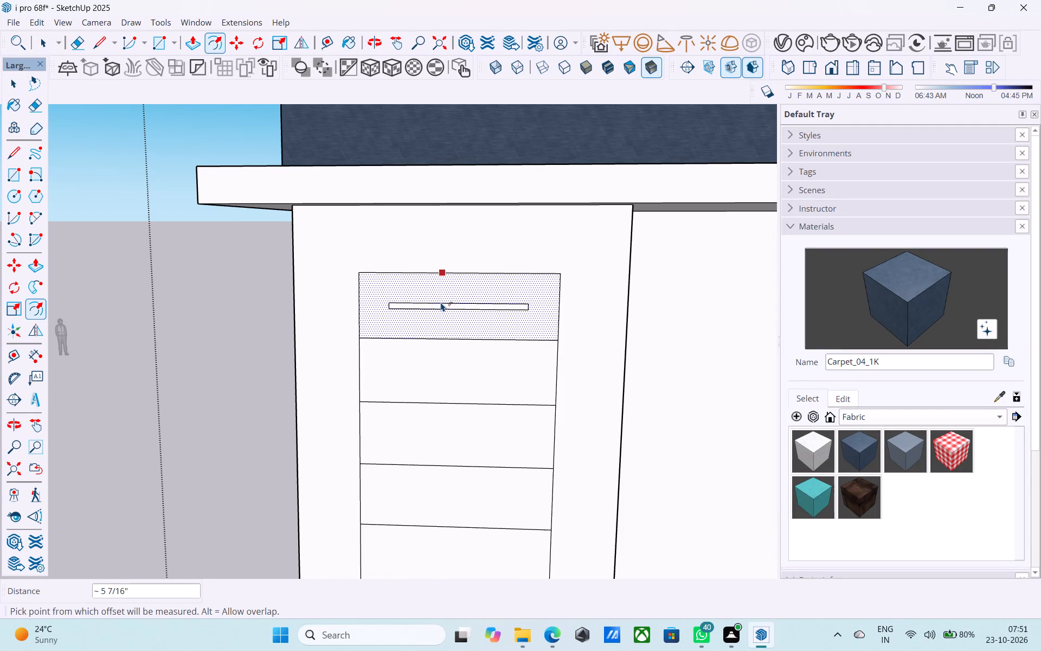
key("2")
key("shift+quotedbl")
key("Return")
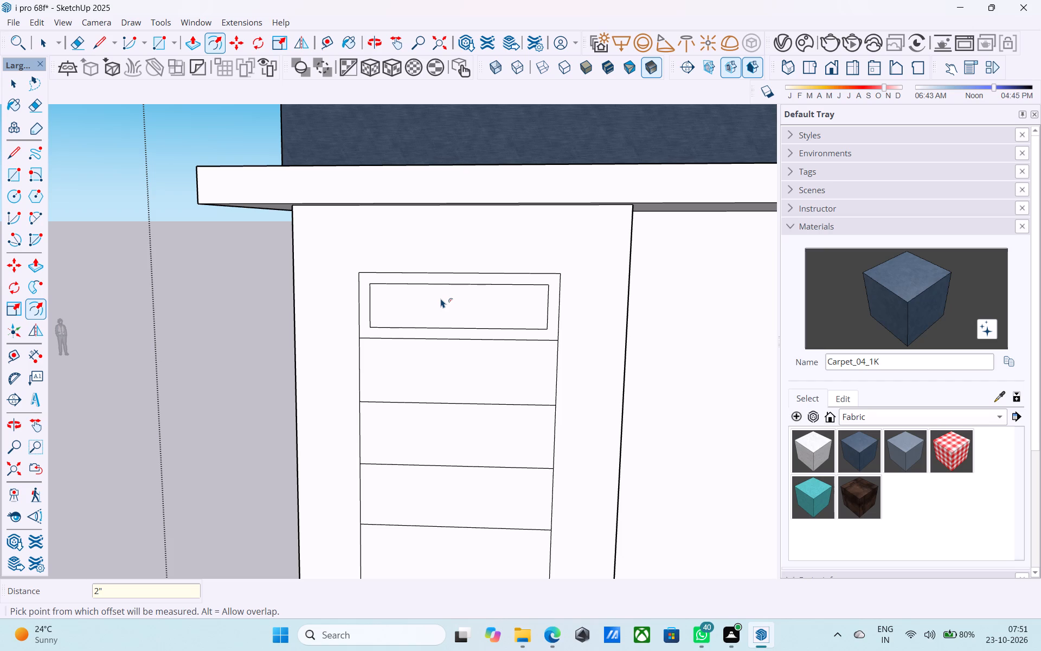
key("4")
key("shift+quotedbl")
key("Return")
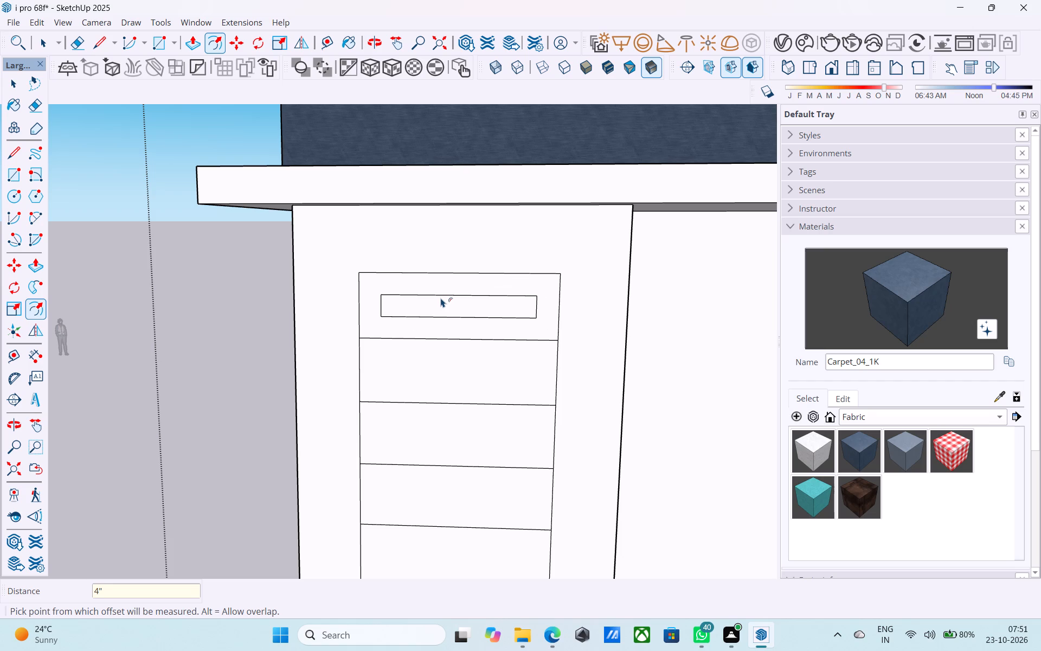
key("space")
Offset the second cell from the top of the column grid 4" inward.
left_click(455, 357)
key("f")
left_click(455, 357)
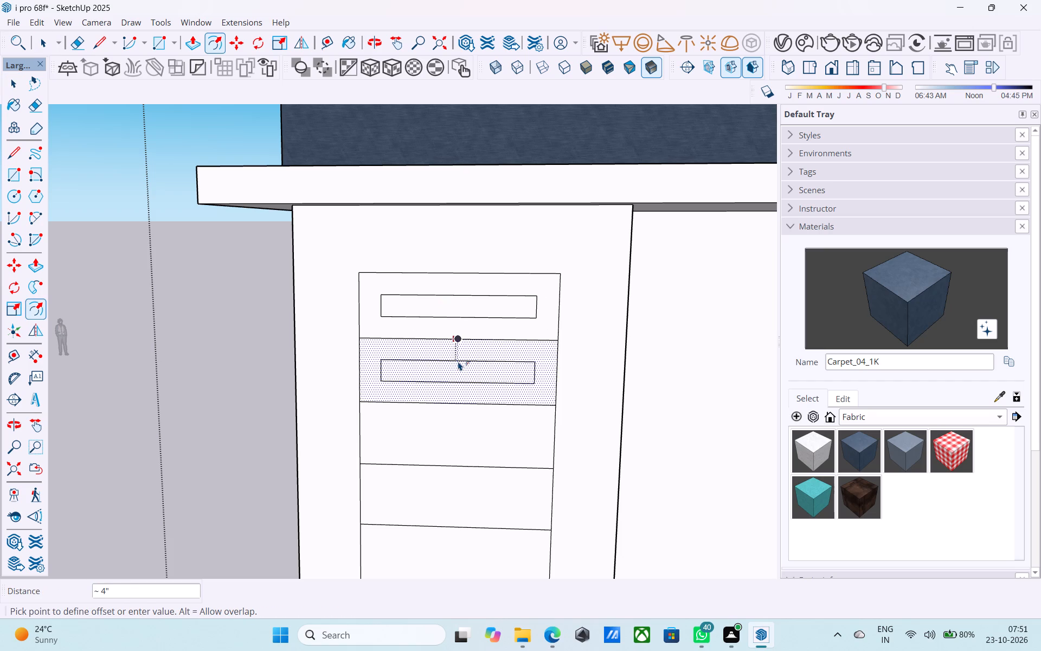
key("4")
key("shift+quotedbl")
key("Return")
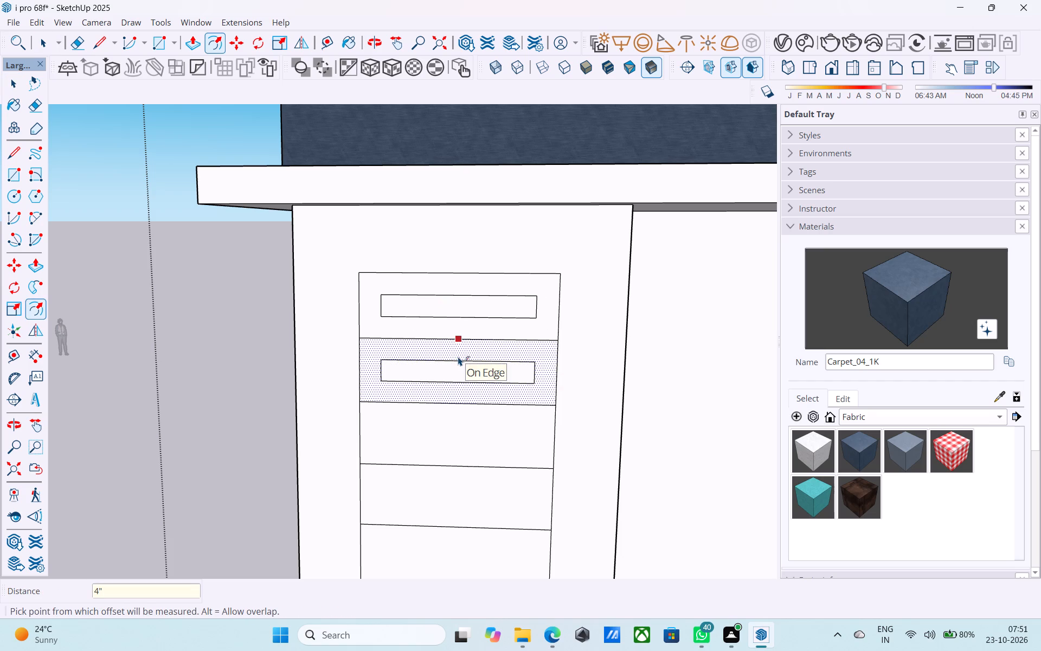
key("space")
Offset the third cell from the top of the column grid 4" inward.
scroll(462, 315, "down", 6)
scroll(439, 402, "up", 5)
left_click(441, 369)
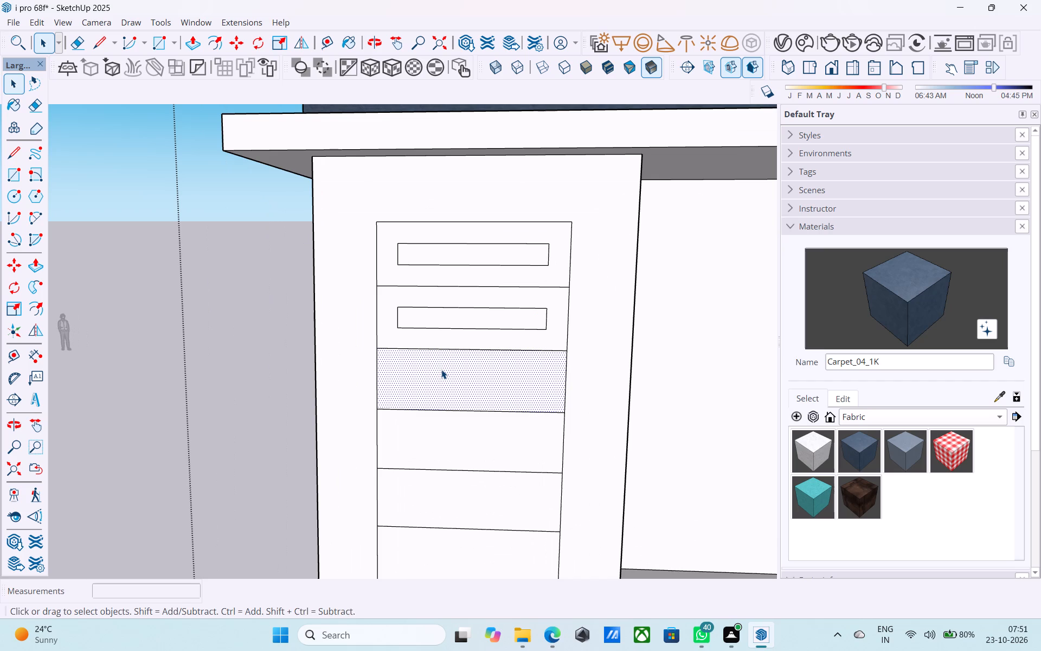
key("f")
left_click(441, 369)
key("4")
key("shift+quotedbl")
key("Return")
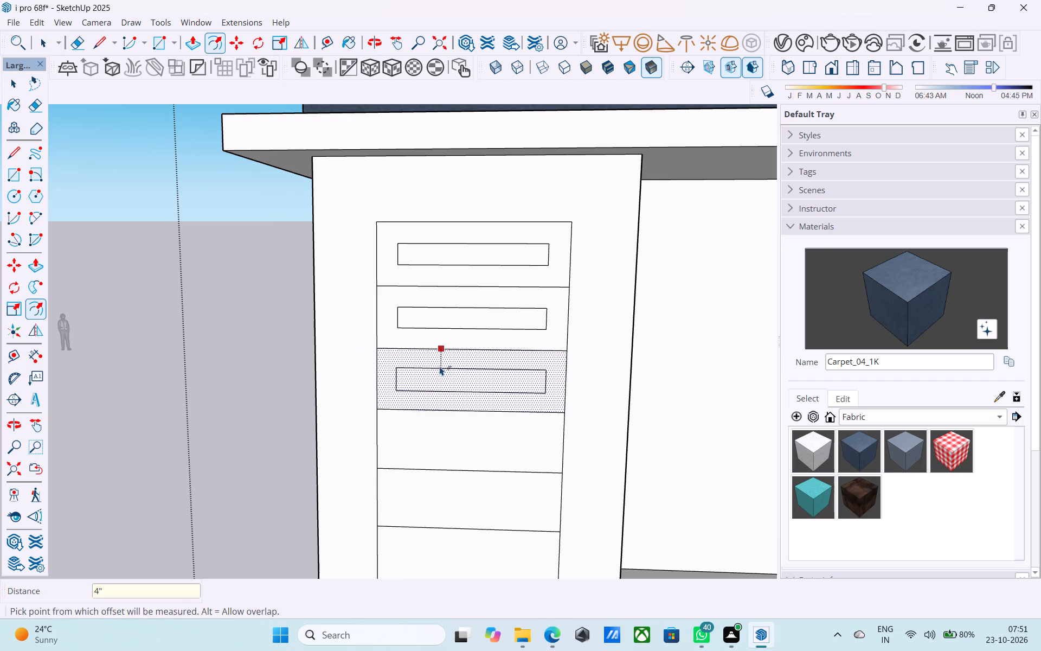
key("space")
Offset the fourth cell from the top of the column grid 4" inward.
scroll(439, 280, "down", 6)
scroll(436, 367, "up", 5)
left_click(438, 362)
key("f")
left_click(438, 362)
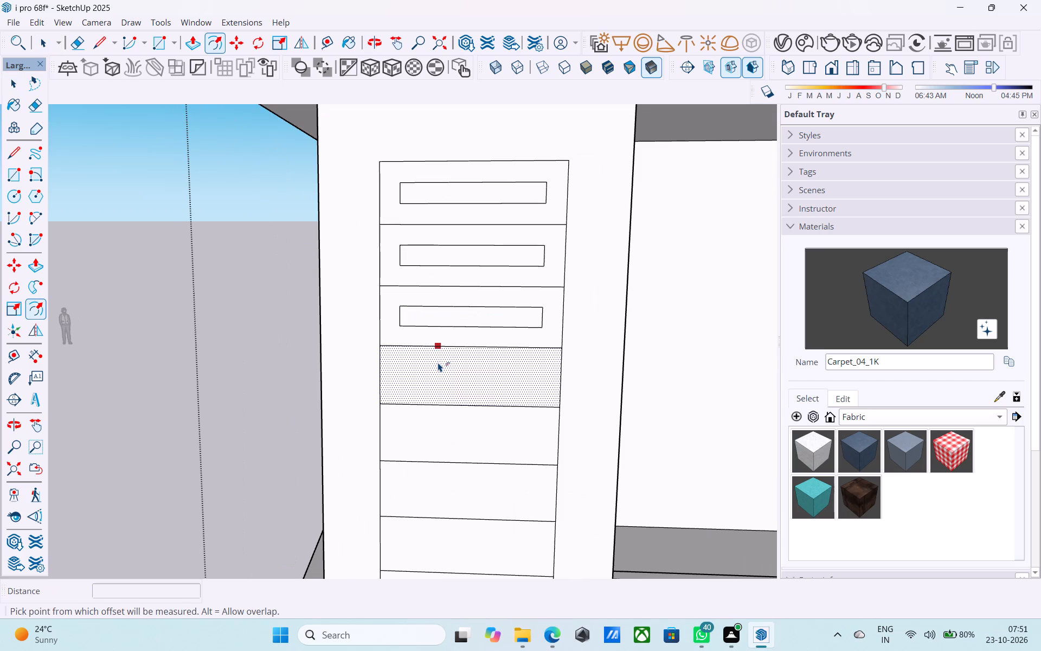
key("4")
key("shift+quotedbl")
key("Return")
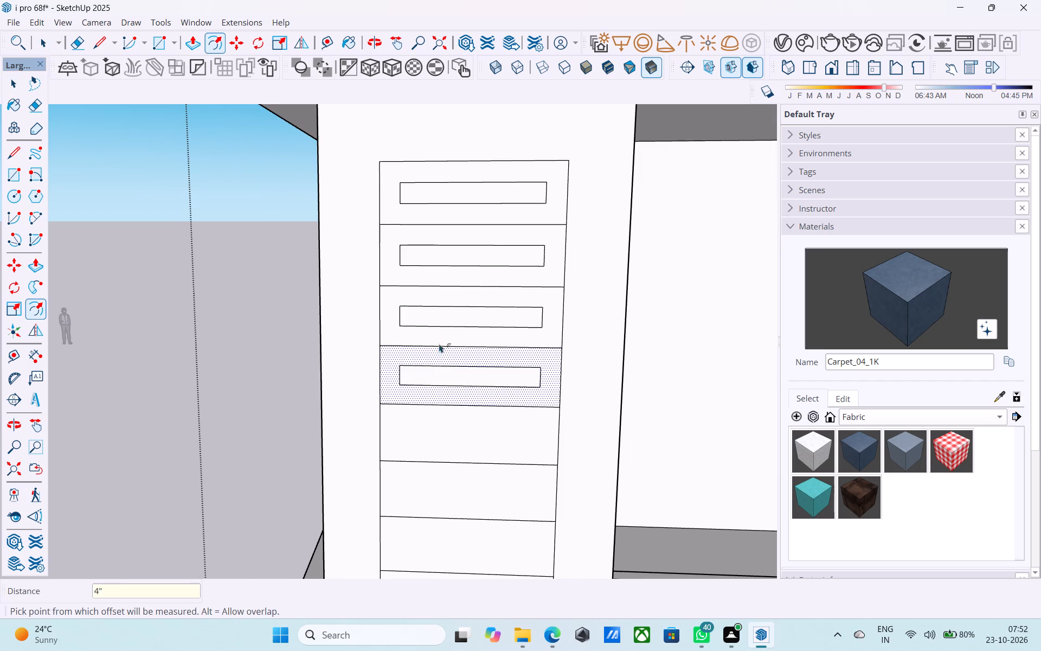
key("space")
Offset the fifth cell from the top of the column grid 4" inward.
scroll(434, 276, "down", 5)
scroll(420, 358, "up", 5)
left_click(432, 372)
key("f")
left_click(432, 371)
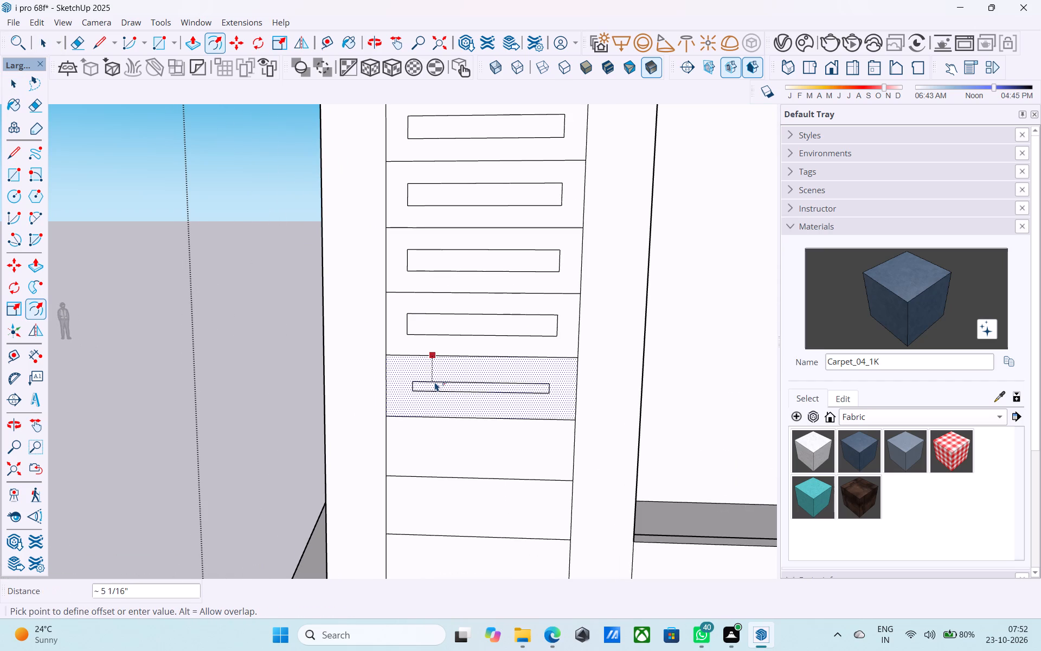
type("4\"")
key("Return")
key("space")
Offset the sixth cell from the top of the column grid 4" inward.
scroll(464, 272, "down", 6)
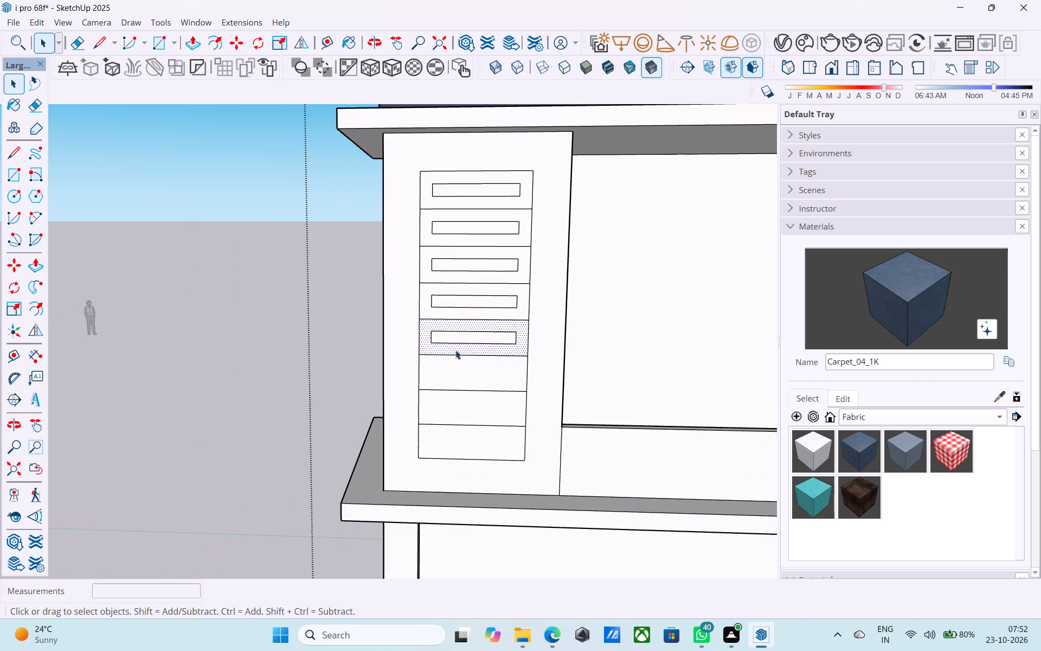
scroll(456, 359, "up", 5)
left_click(457, 363)
key("f")
left_click(457, 363)
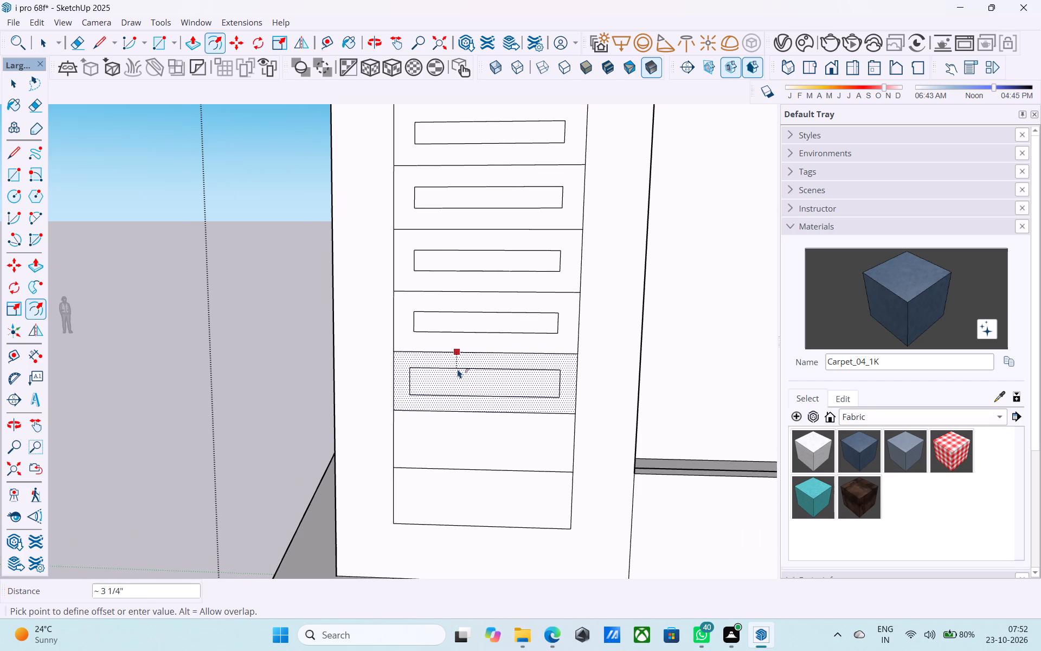
key("4")
key("shift+quotedbl")
key("Return")
scroll(476, 259, "down", 3)
scroll(476, 256, "up", 2)
scroll(476, 254, "down", 3)
key("space")
Offset the seventh cell from the top of the column grid 4" inward.
scroll(471, 367, "up", 4)
left_click(466, 392)
key("f")
left_click(466, 392)
key("4")
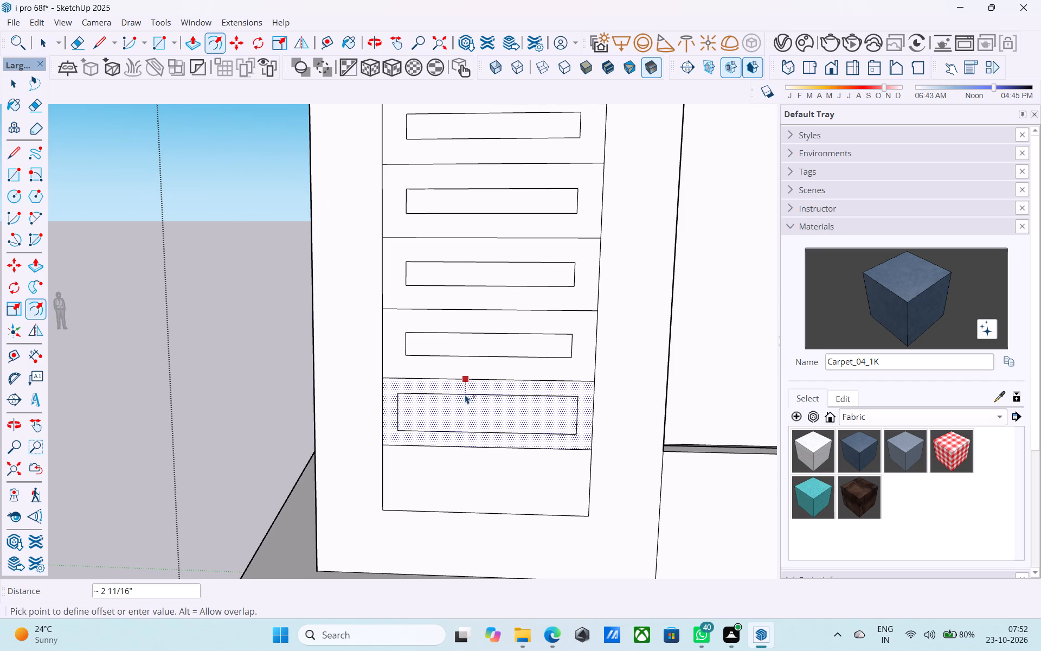
key("shift+quotedbl")
key("Return")
scroll(473, 278, "down", 5)
key("space")
Offset the bottom cell of the column grid 4" inward.
scroll(467, 424, "up", 4)
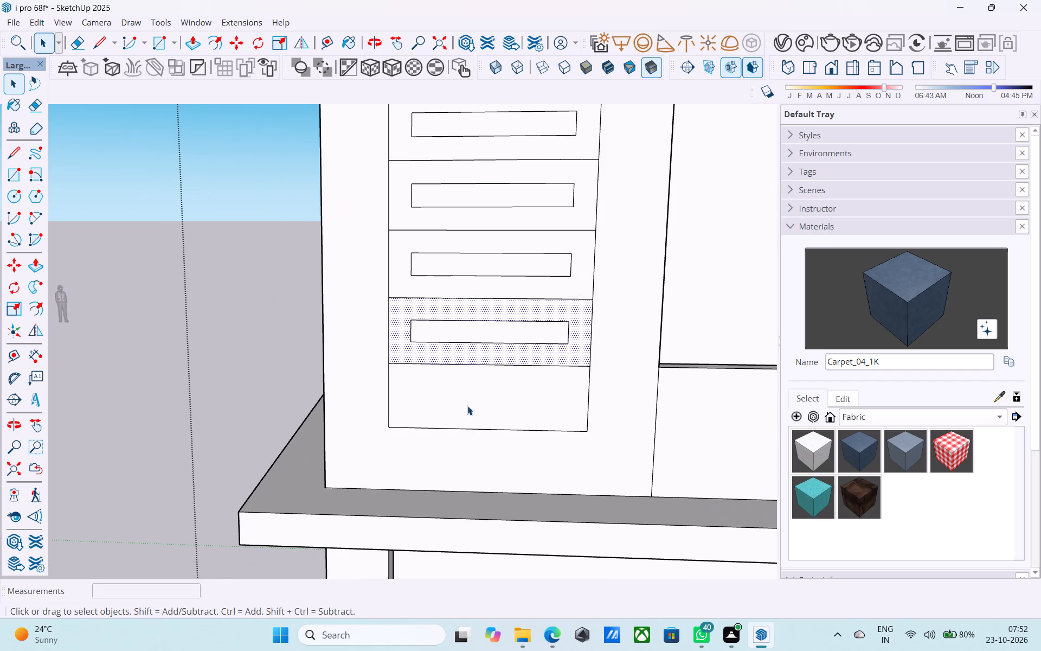
left_click(467, 406)
key("f")
left_click(467, 406)
type("4\"")
key("Return")
key("space")
Push the bottom cell's inner rectangle 3 1/2" through the column wall to cut an open slot.
left_click(465, 400)
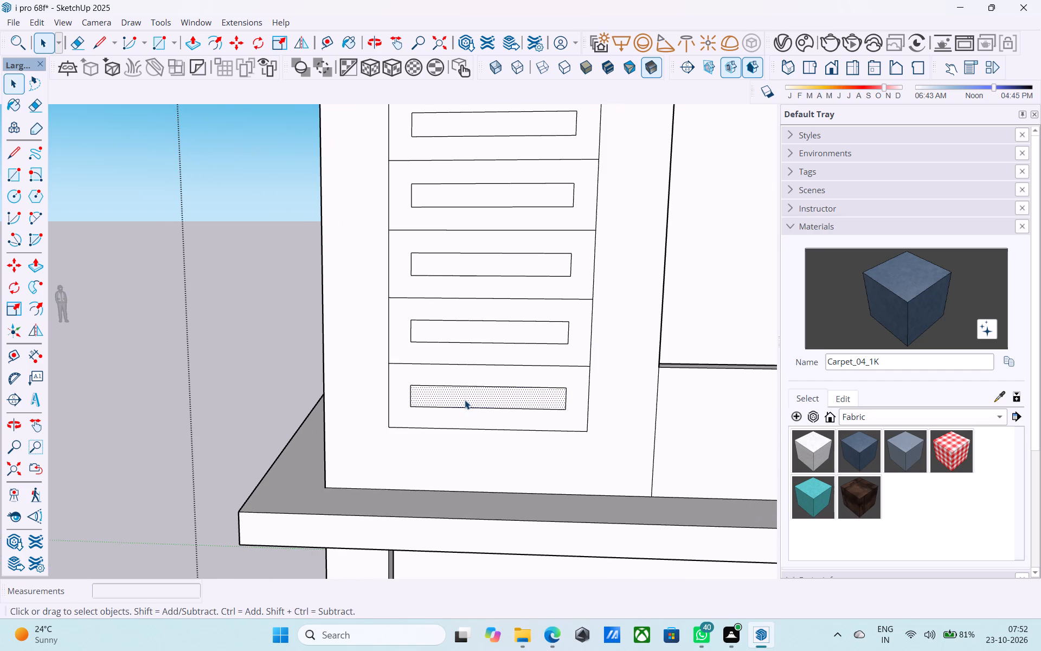
key("p")
scroll(467, 394, "up", 5)
left_click(467, 394)
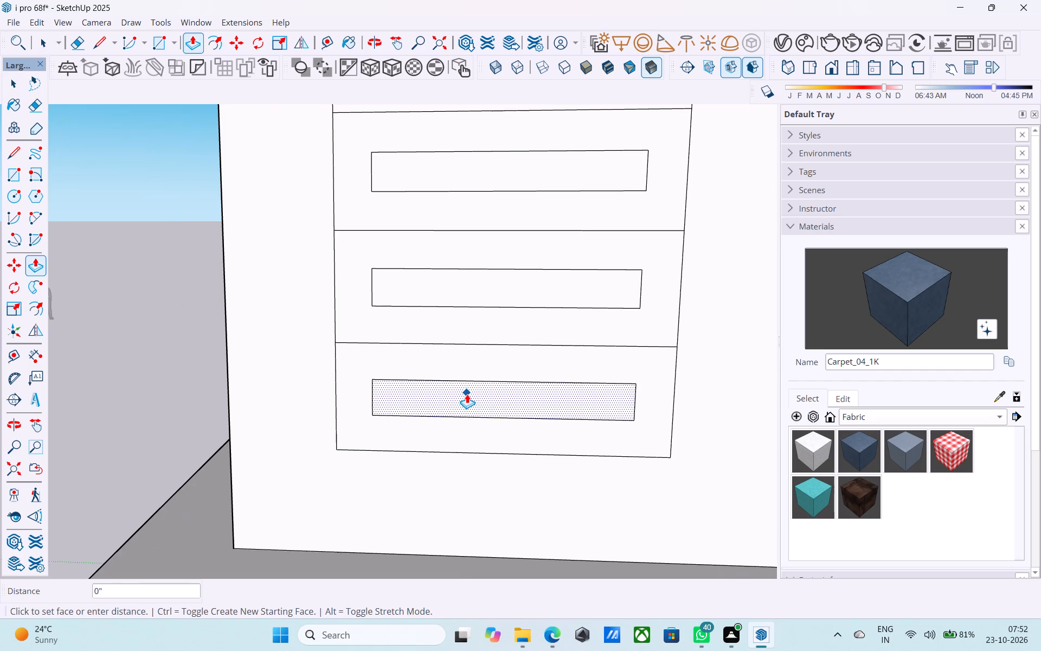
middle_click_drag(541, 395, 294, 387)
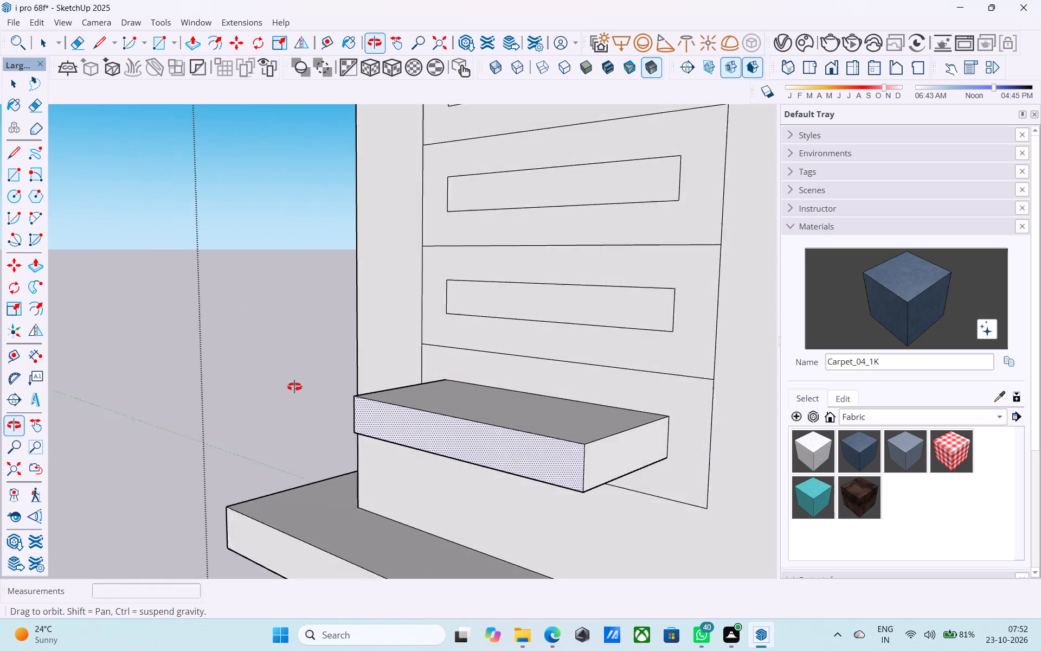
middle_click_drag(294, 387, 291, 390)
scroll(291, 390, "down", 3)
scroll(338, 393, "down", 1)
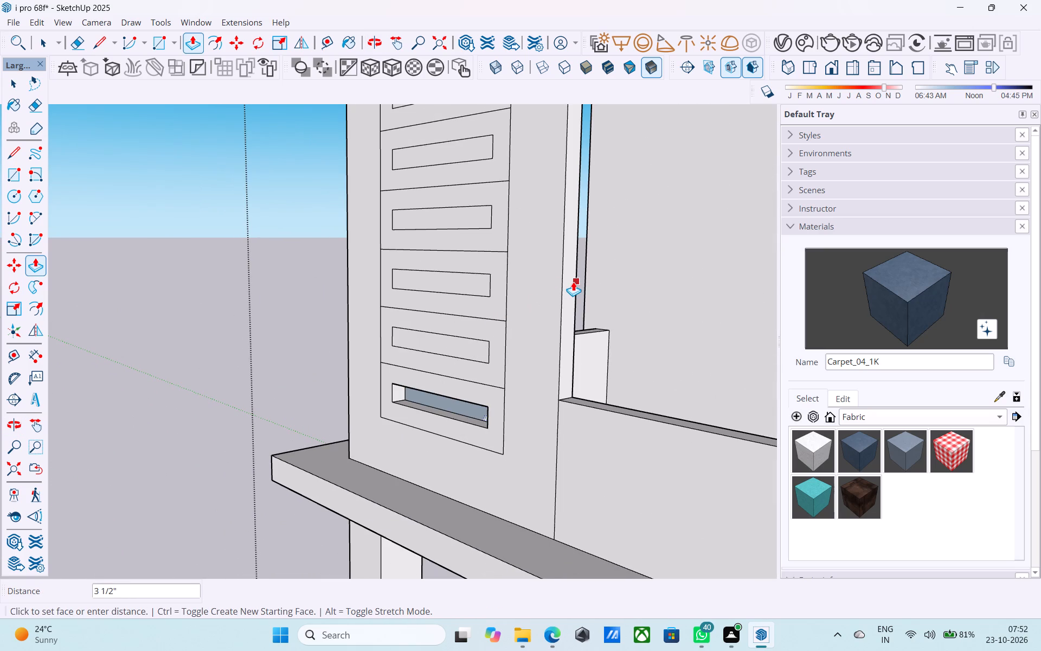
scroll(573, 282, "up", 3)
left_click(573, 281)
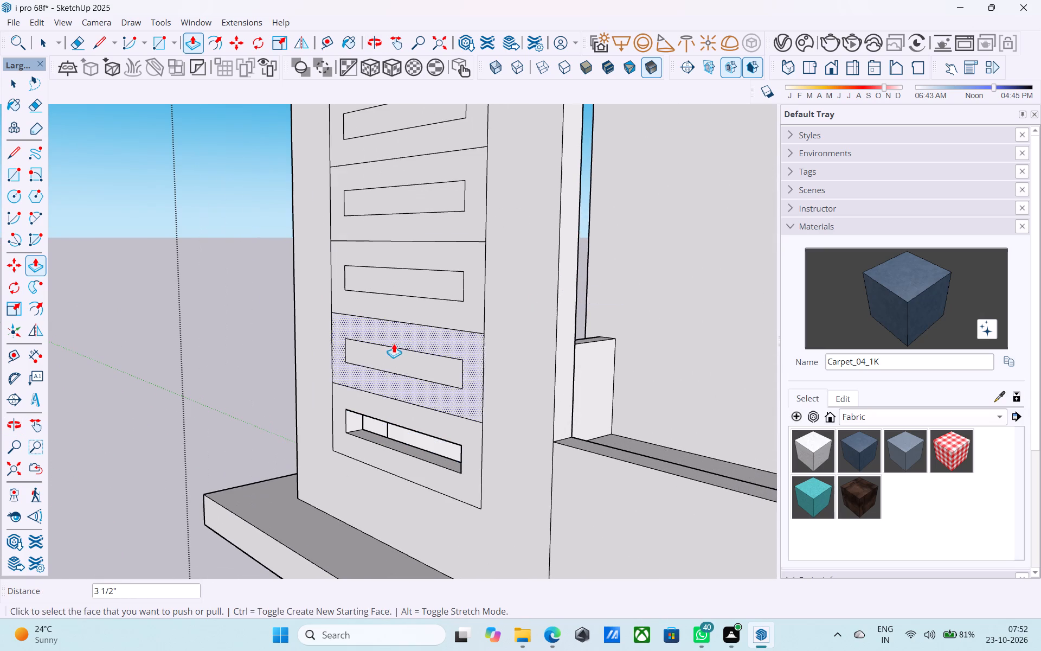
Repeat the same push depth on the seven remaining inner rectangles to cut open slots through the column wall.
double_click(395, 358)
double_click(438, 288)
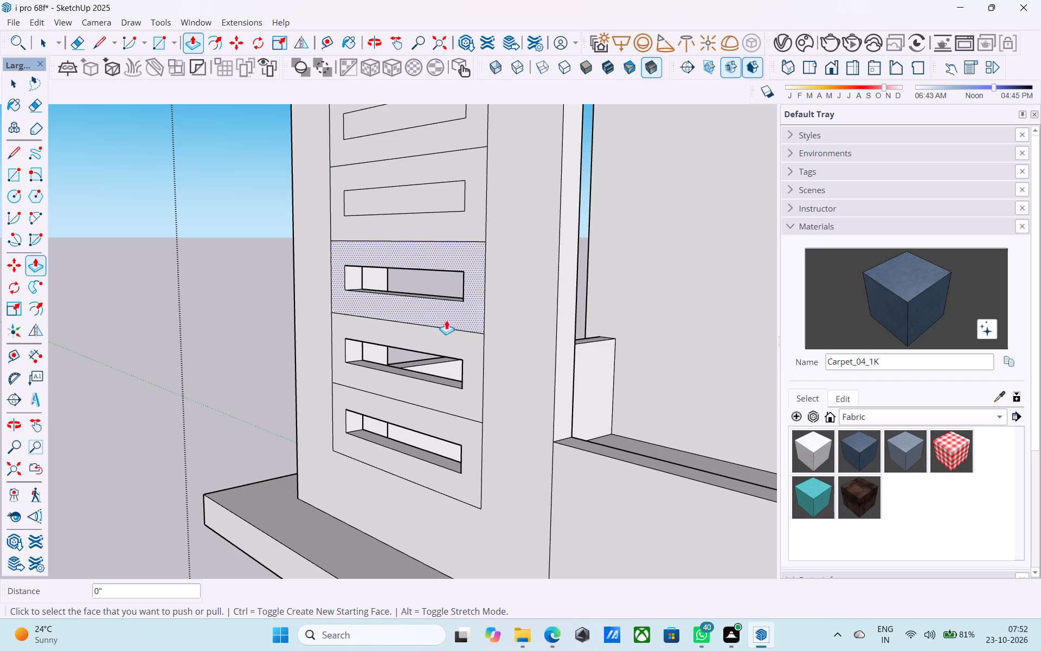
scroll(446, 361, "down", 2)
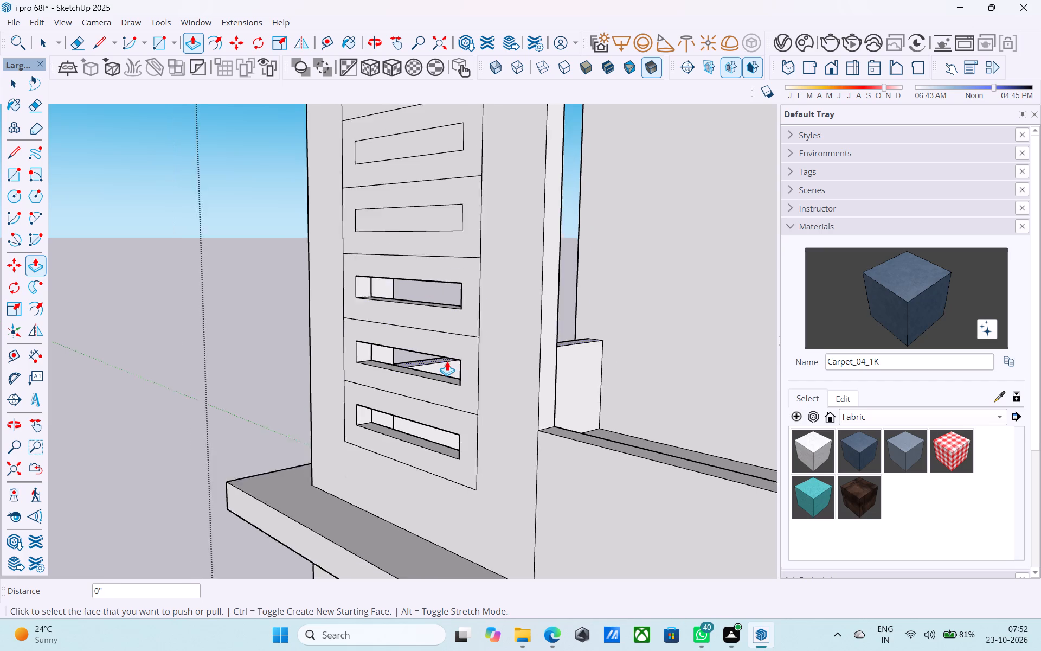
scroll(447, 361, "down", 1)
middle_click_drag(447, 361, 554, 447)
double_click(515, 308)
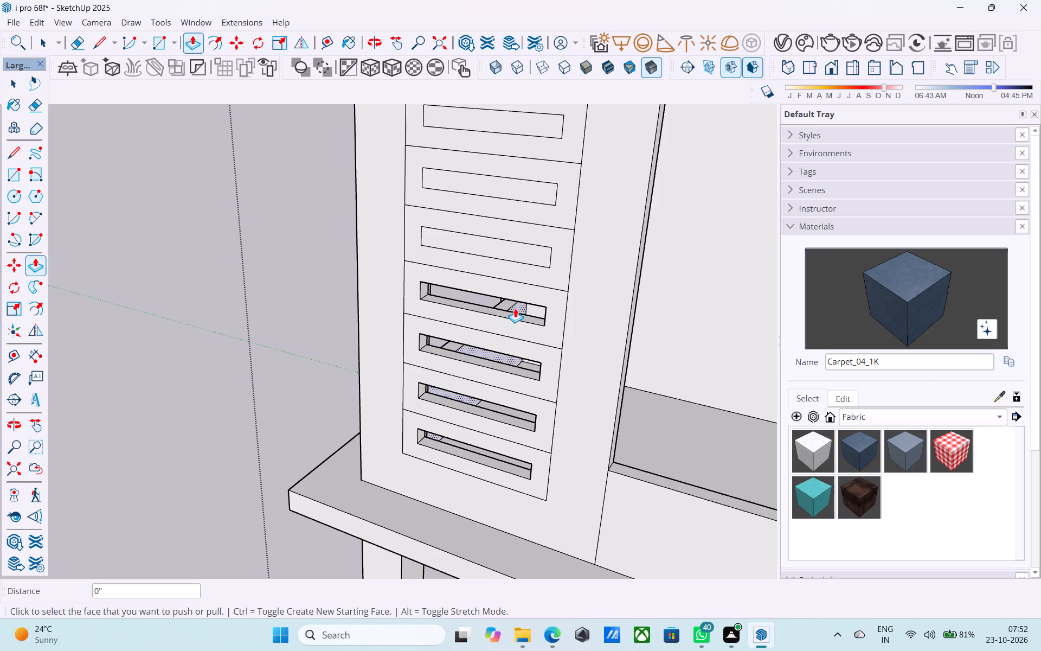
scroll(515, 308, "down", 4)
scroll(494, 266, "up", 4)
double_click(492, 273)
double_click(514, 228)
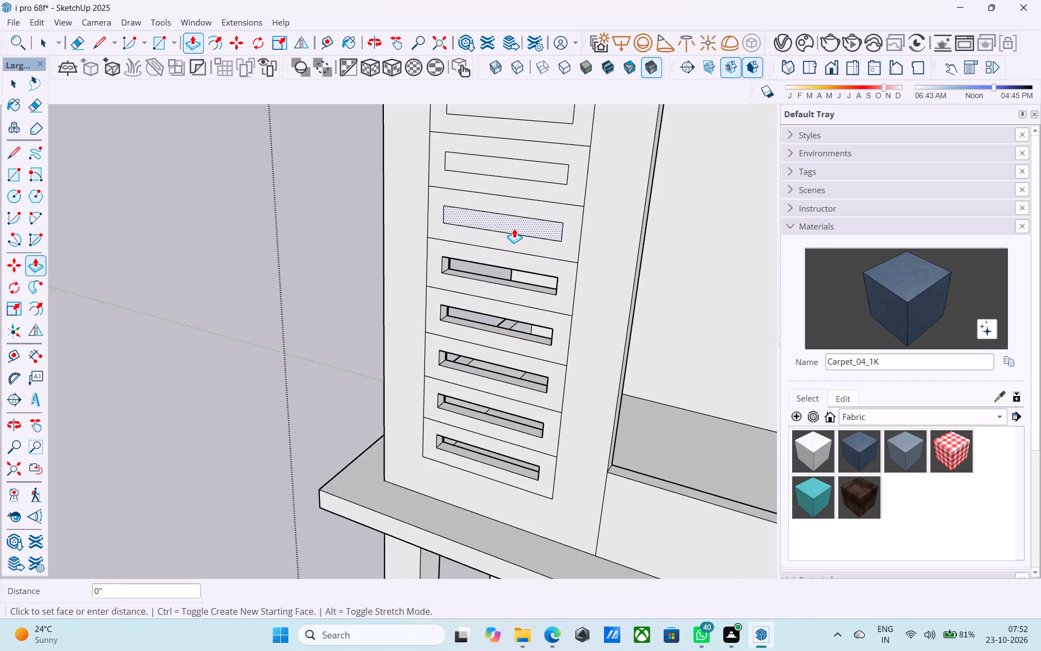
scroll(440, 375, "down", 6)
scroll(462, 245, "up", 5)
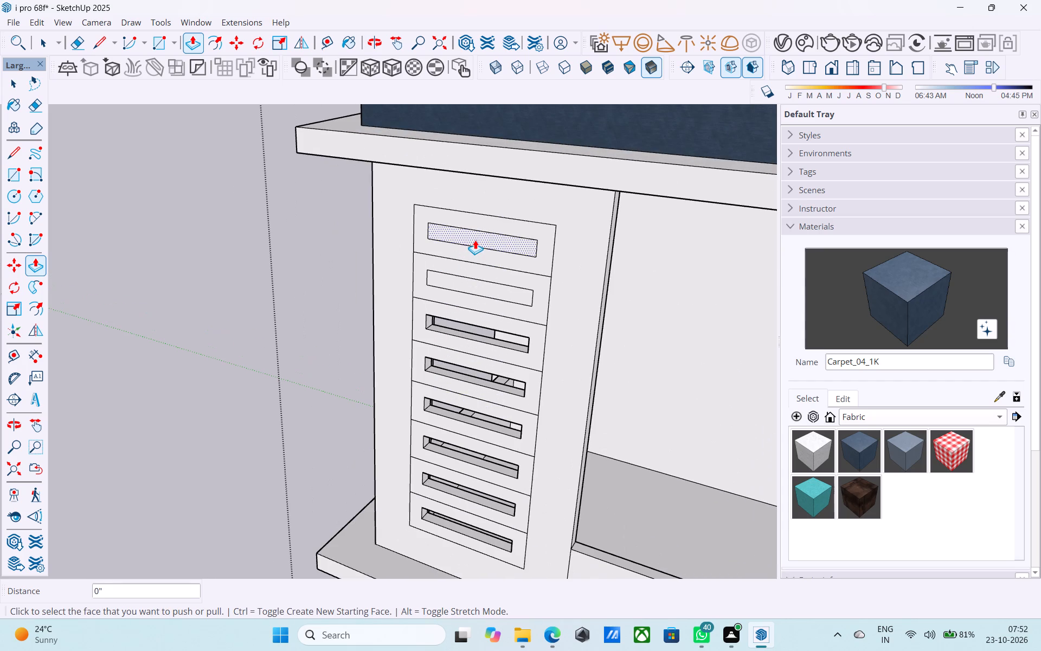
double_click(475, 240)
double_click(475, 285)
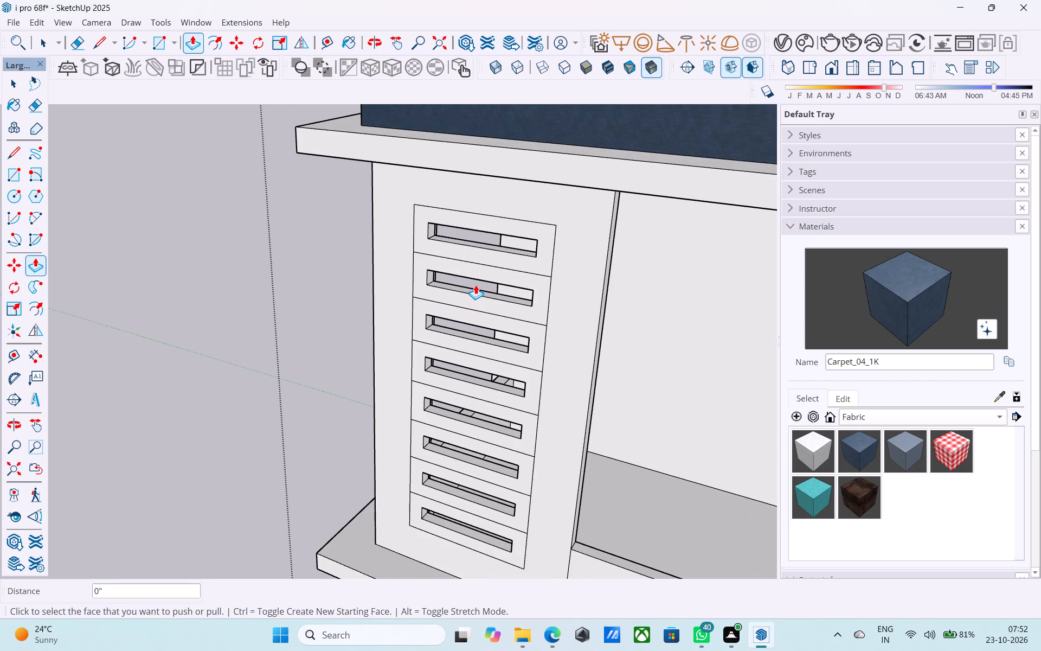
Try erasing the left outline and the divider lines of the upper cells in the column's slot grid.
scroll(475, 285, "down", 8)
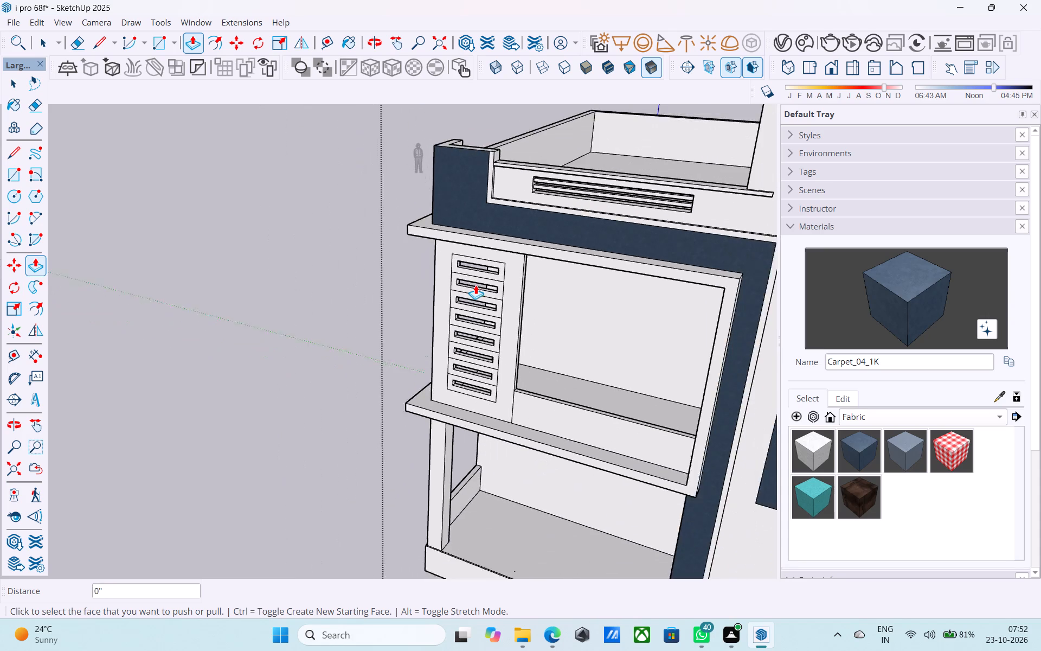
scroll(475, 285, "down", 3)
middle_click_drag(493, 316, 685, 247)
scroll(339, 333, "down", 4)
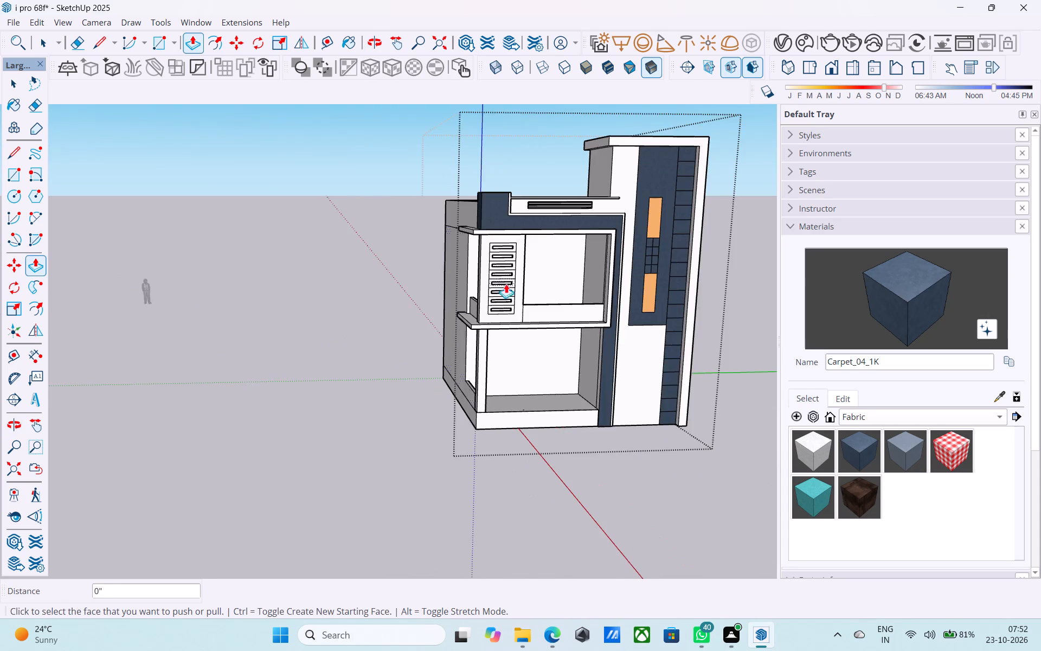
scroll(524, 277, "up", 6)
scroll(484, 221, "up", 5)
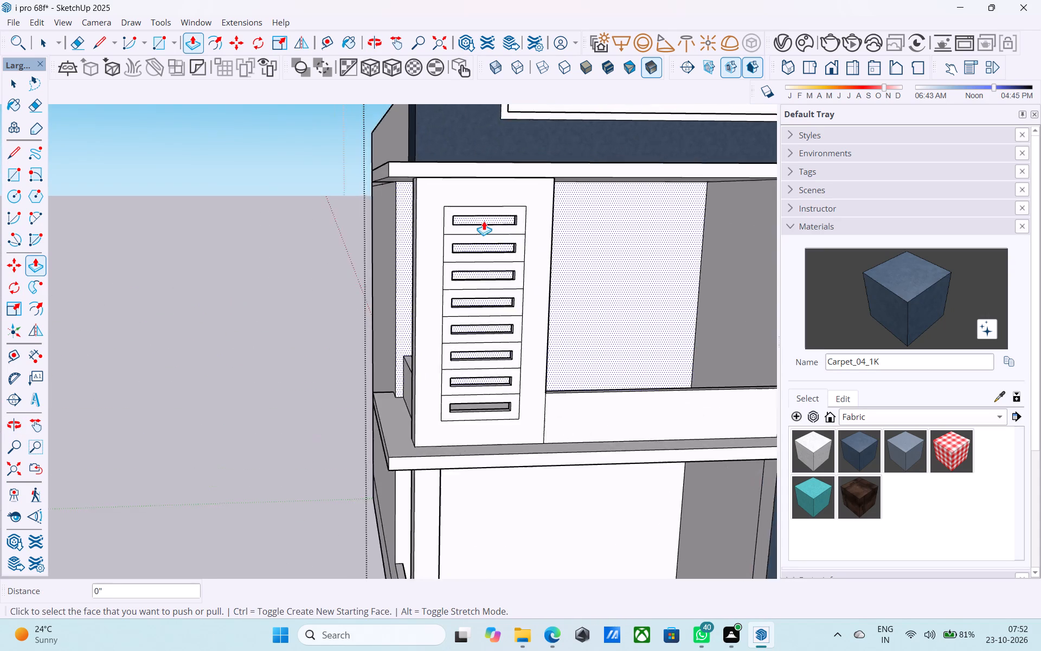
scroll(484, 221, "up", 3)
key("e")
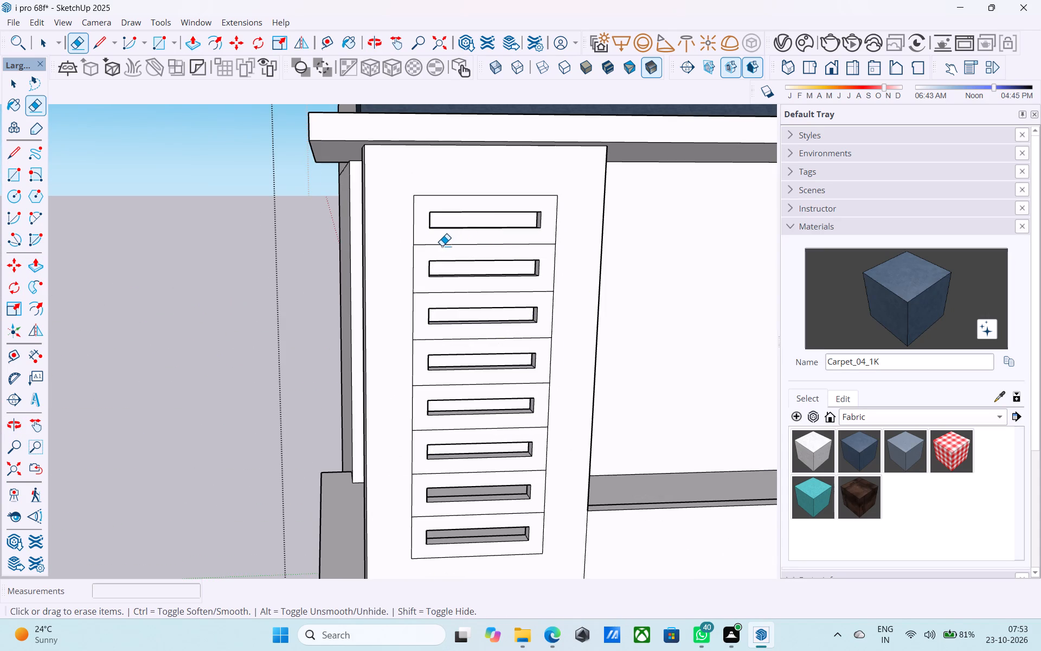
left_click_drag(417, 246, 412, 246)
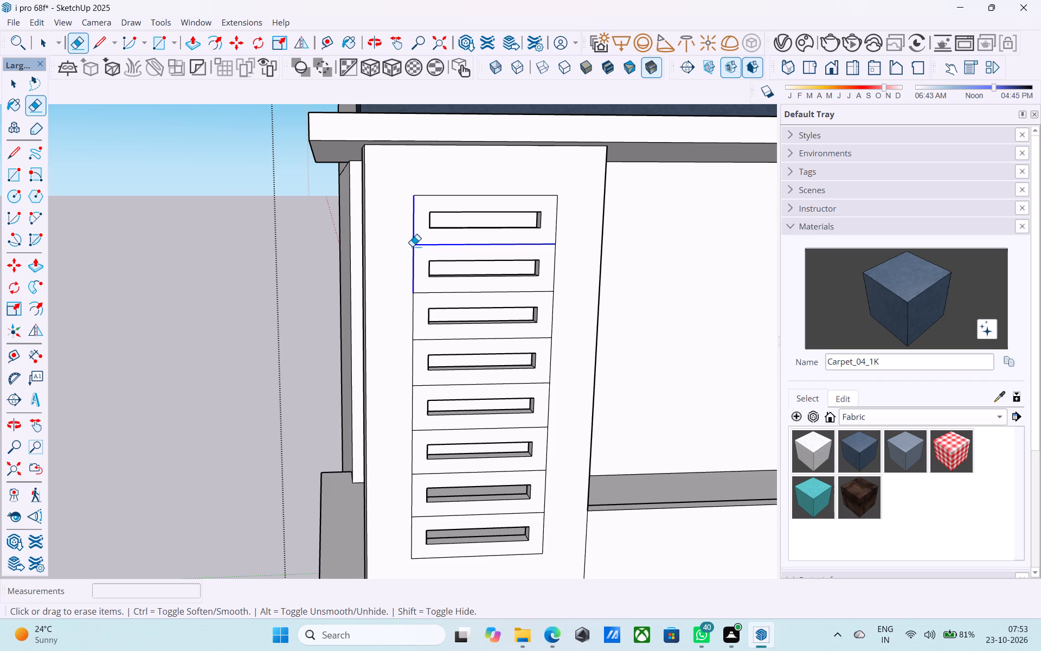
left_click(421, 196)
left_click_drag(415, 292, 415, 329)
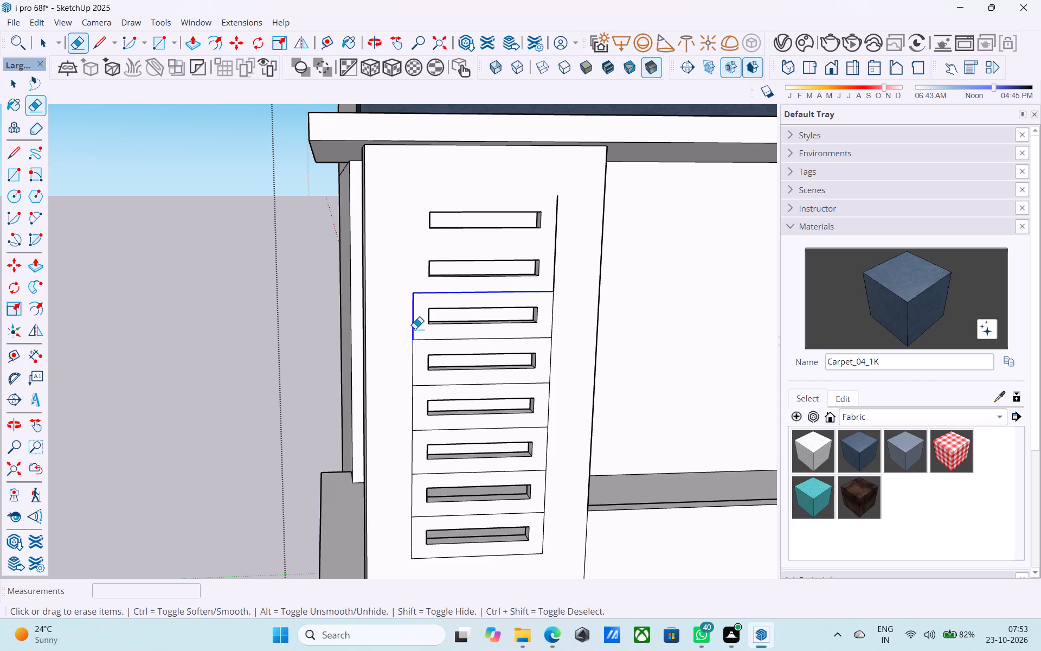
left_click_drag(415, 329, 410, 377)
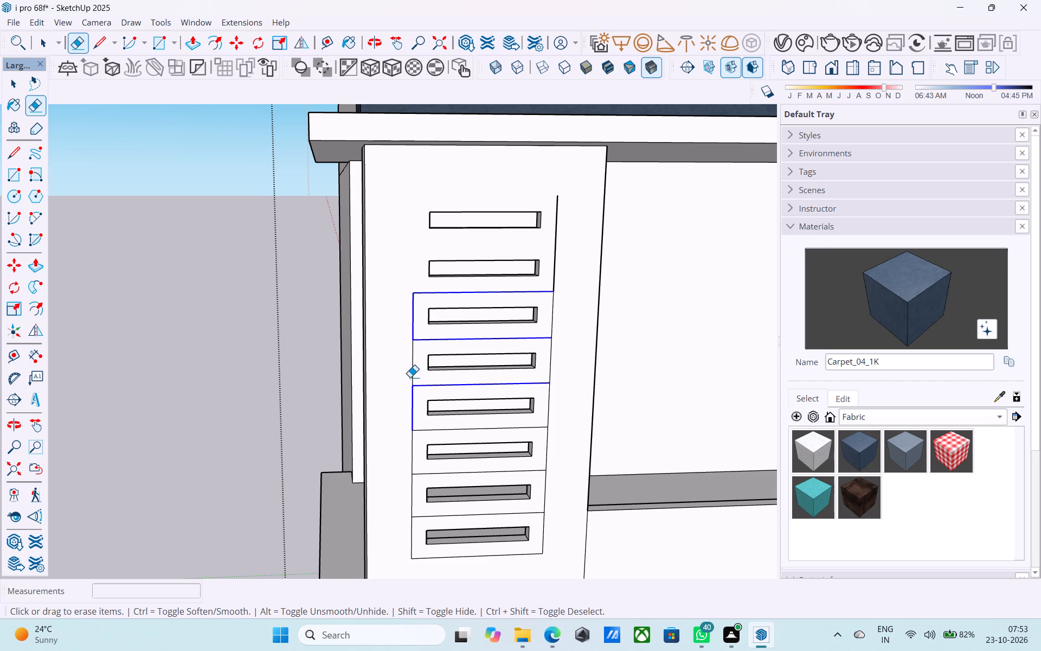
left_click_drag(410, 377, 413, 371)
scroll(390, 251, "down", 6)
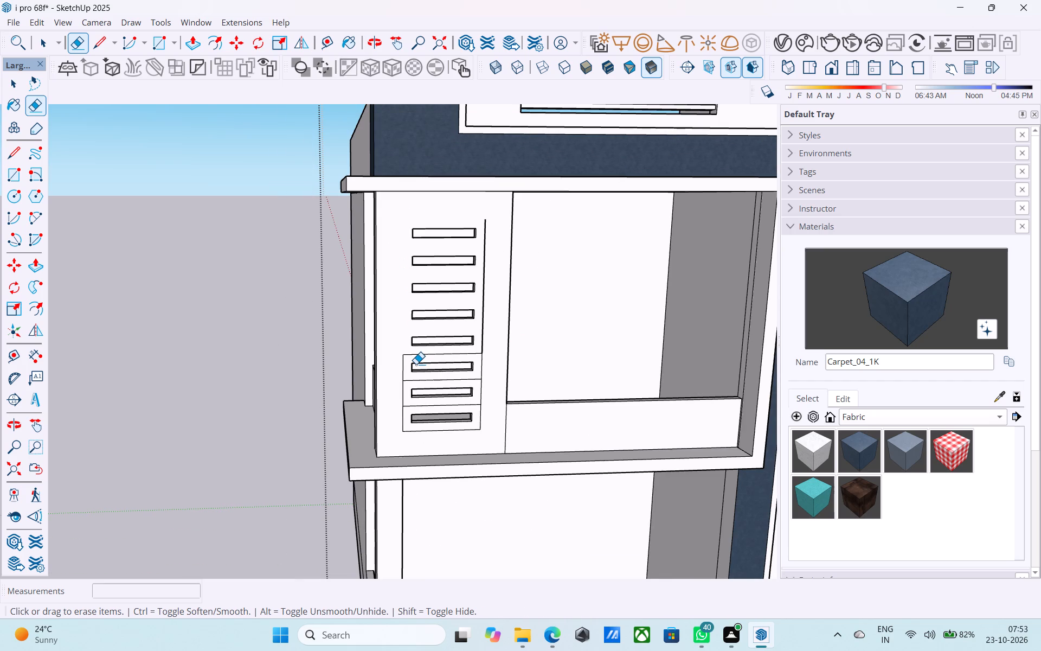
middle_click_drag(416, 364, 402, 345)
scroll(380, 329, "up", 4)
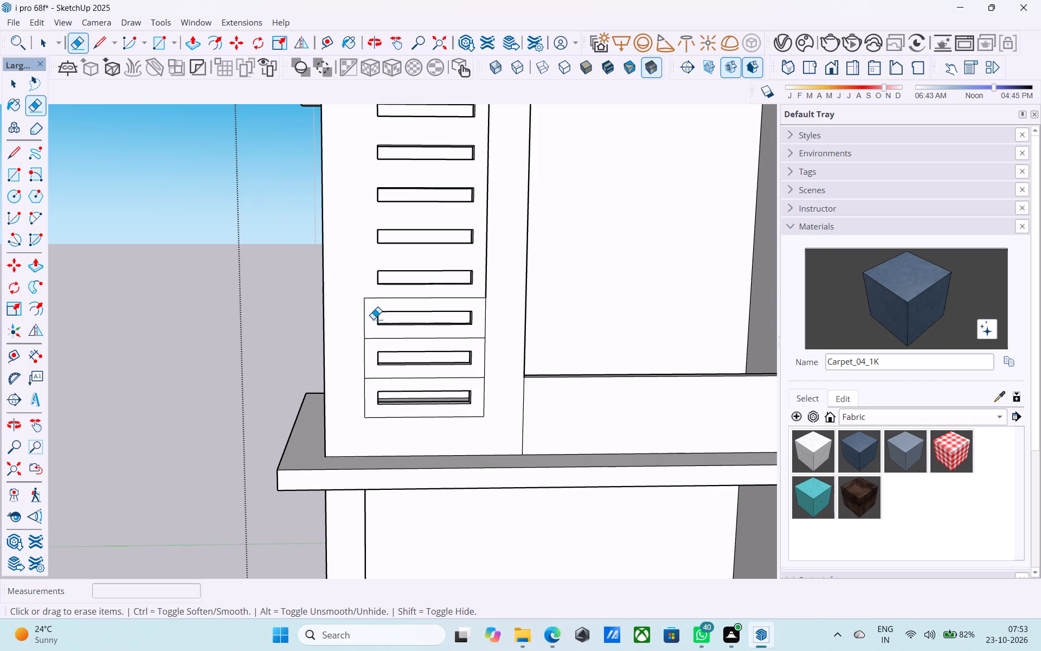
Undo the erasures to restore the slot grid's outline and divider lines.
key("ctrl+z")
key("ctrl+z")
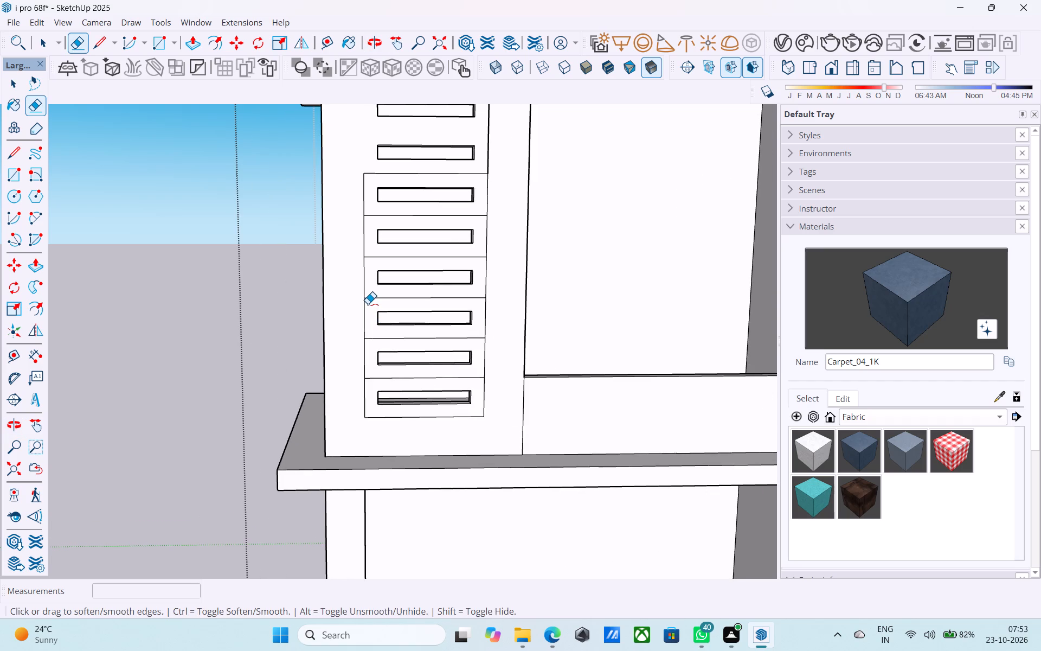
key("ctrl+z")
Erase the seven horizontal divider lines between the column's slots, keeping the outer rectangular border.
scroll(368, 305, "down", 6)
middle_click_drag(368, 305, 375, 339)
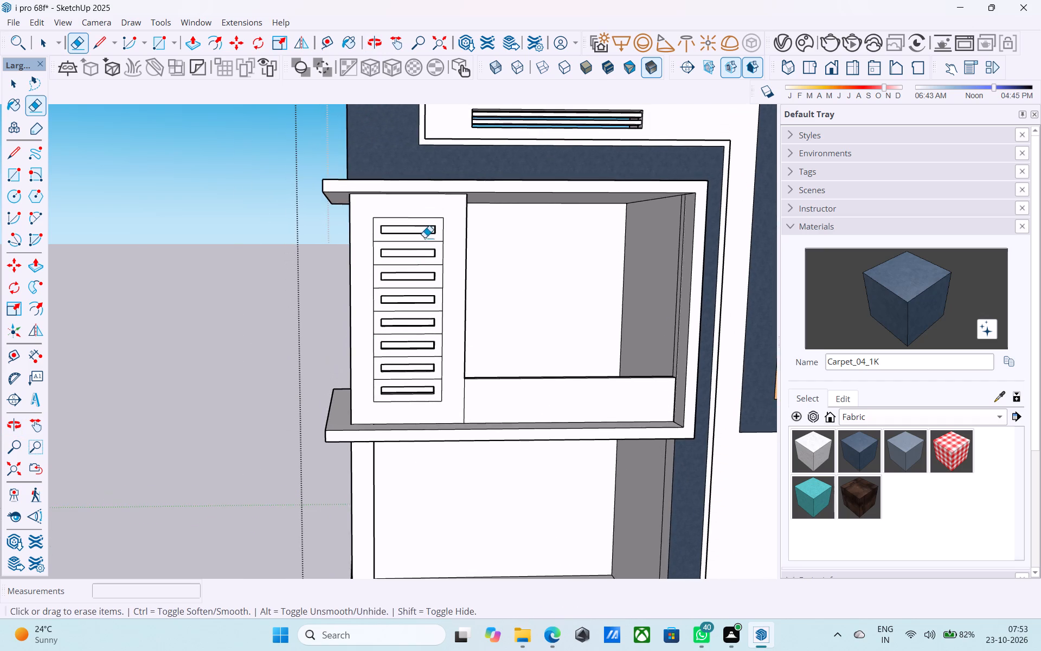
scroll(429, 232, "up", 7)
left_click(426, 248)
left_click_drag(451, 303, 450, 298)
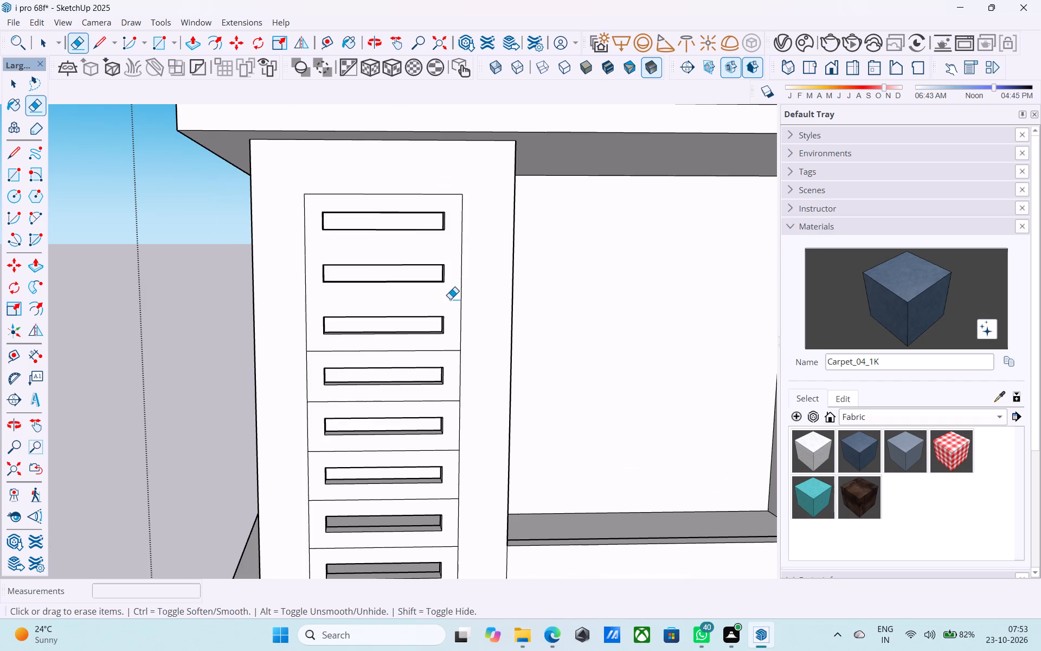
middle_click_drag(450, 302, 452, 250, "shift")
scroll(452, 250, "up", 1, "shift")
left_click_drag(454, 302, 452, 307)
middle_click_drag(451, 336, 463, 242, "shift")
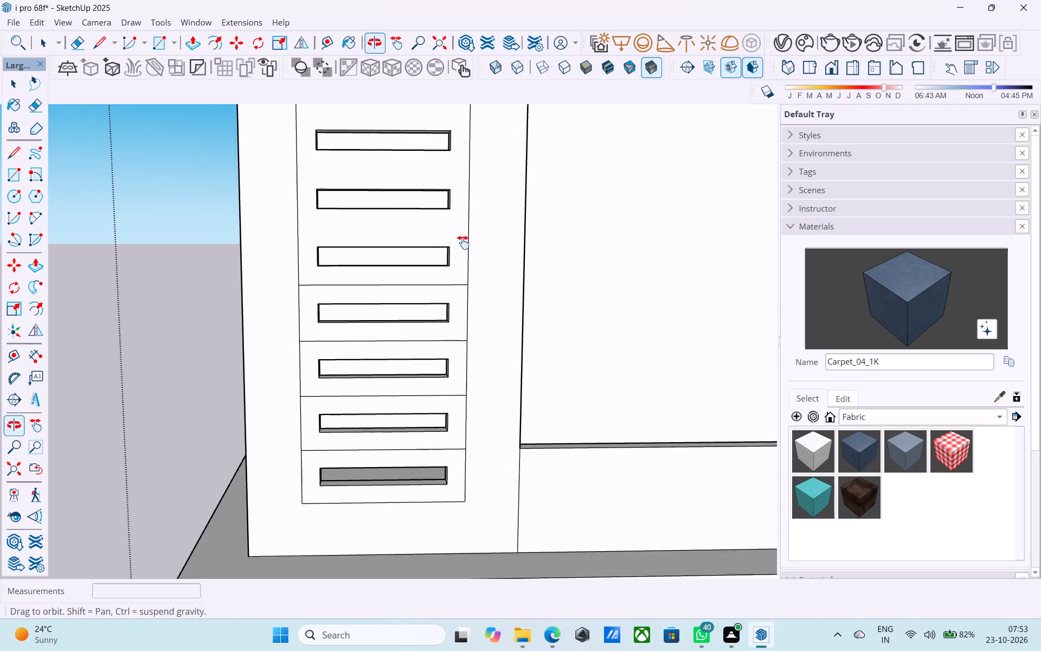
middle_click_drag(463, 242, 464, 240, "shift")
left_click(460, 266)
middle_click_drag(464, 329, 465, 257, "shift")
left_click_drag(465, 257, 467, 256)
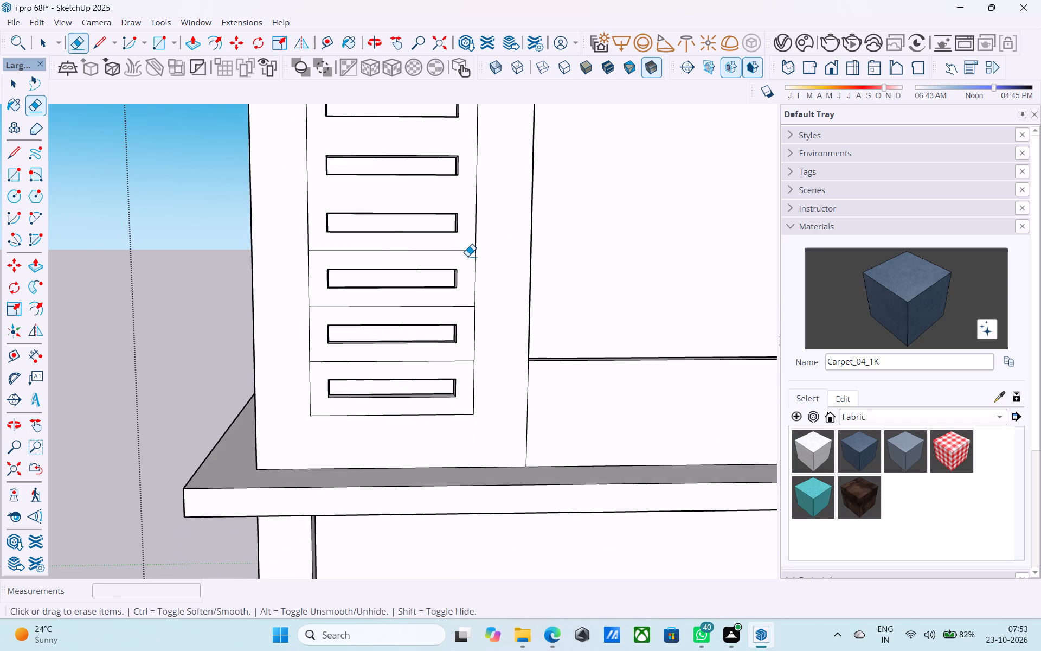
left_click_drag(467, 256, 467, 248)
left_click(462, 304)
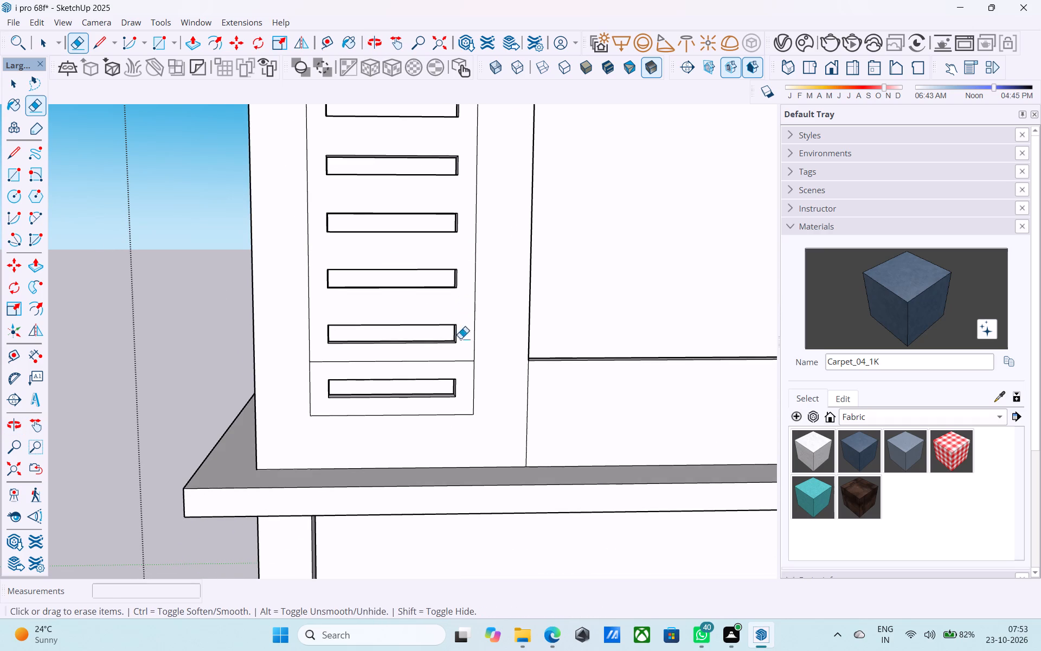
left_click(458, 360)
Save the model.
scroll(460, 354, "down", 12)
middle_click_drag(465, 286, 464, 286)
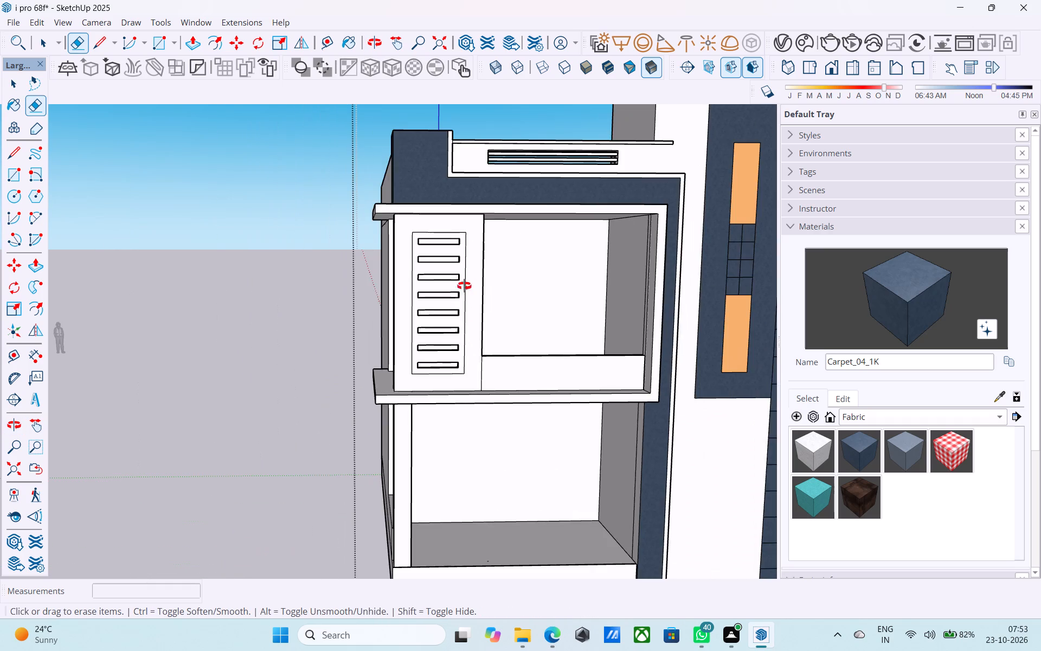
middle_click_drag(464, 286, 454, 330)
key("ctrl+s")
key("space")
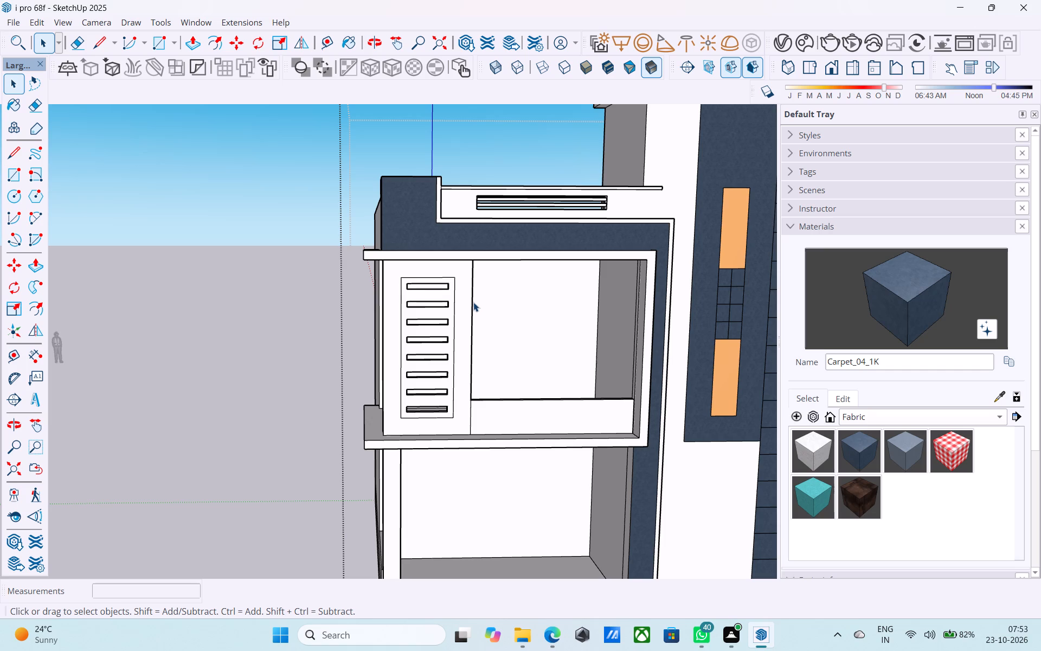
Place a vertical guide 1' in from the left edge of the ground-floor back wall.
scroll(479, 295, "down", 6)
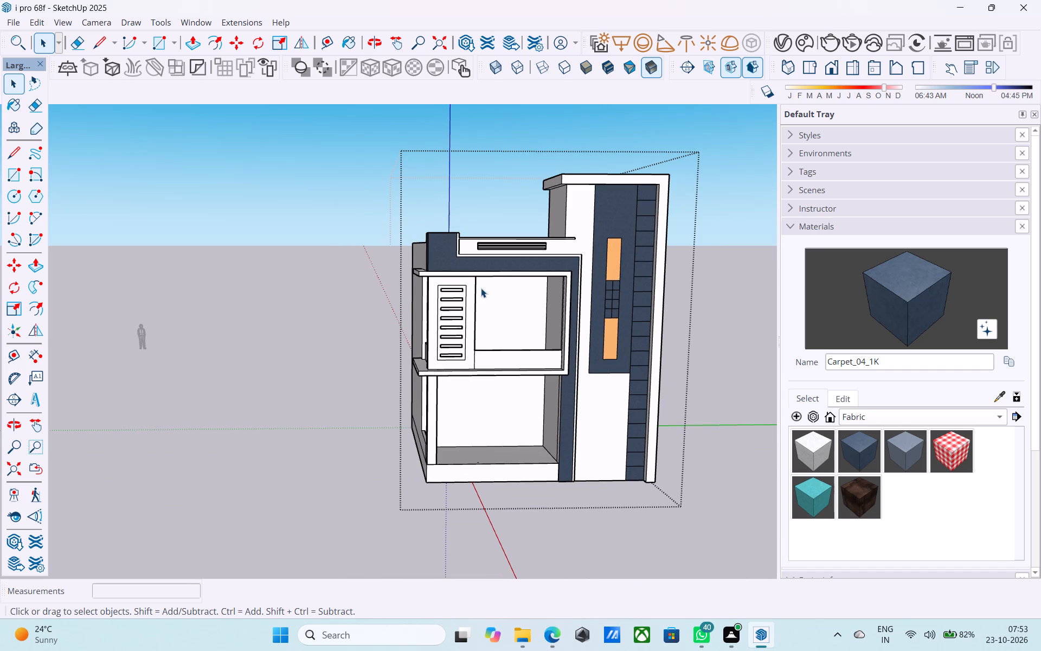
scroll(481, 288, "down", 5)
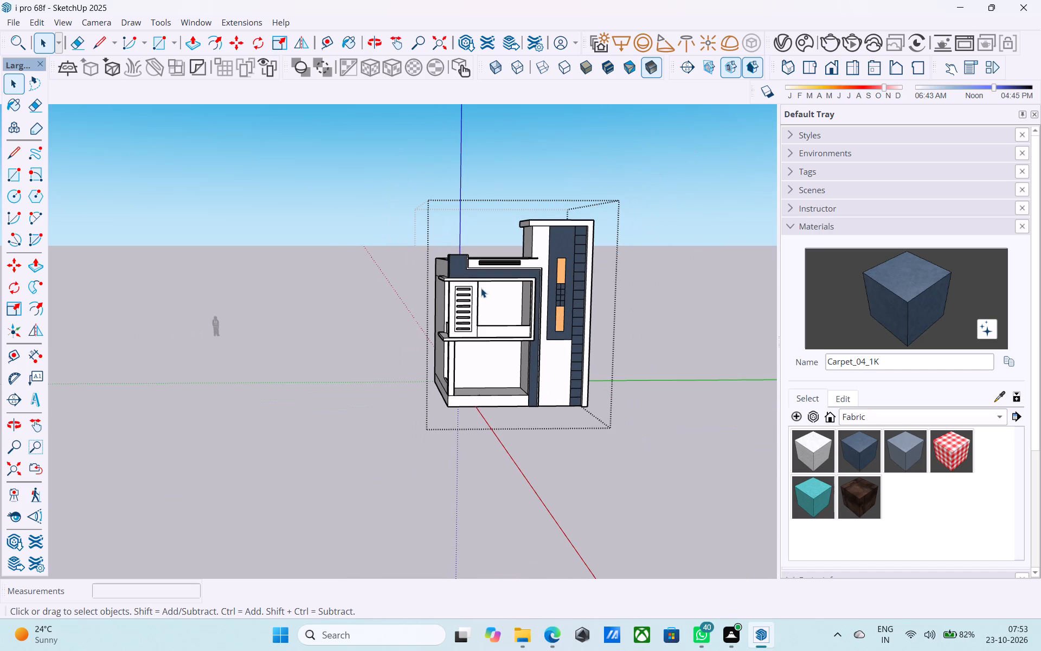
middle_click_drag(481, 288, 487, 274)
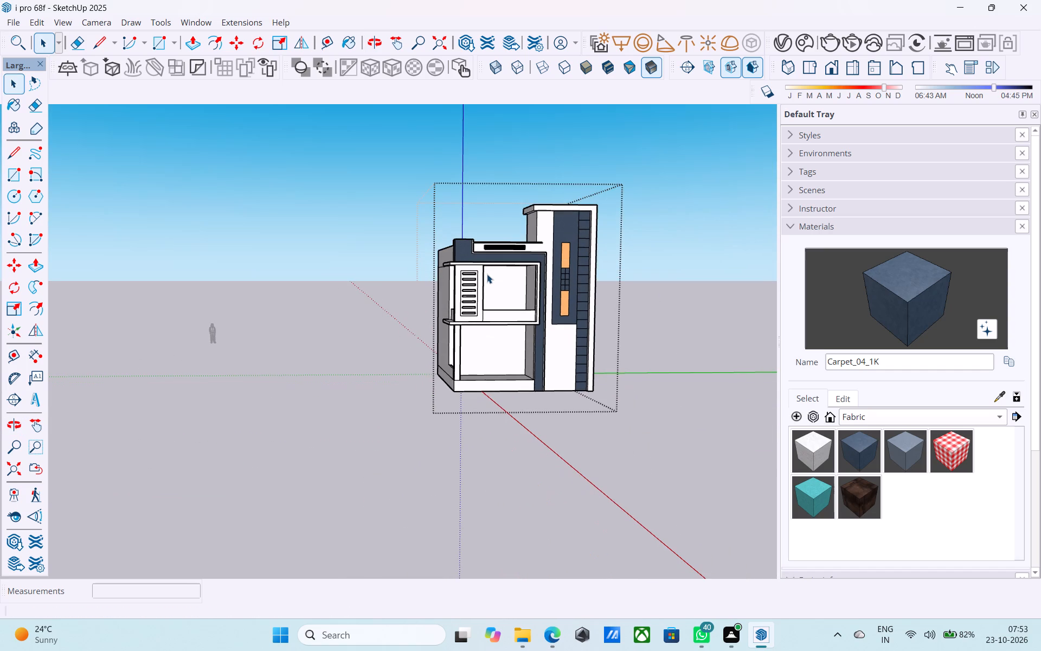
middle_click_drag(487, 274, 491, 266)
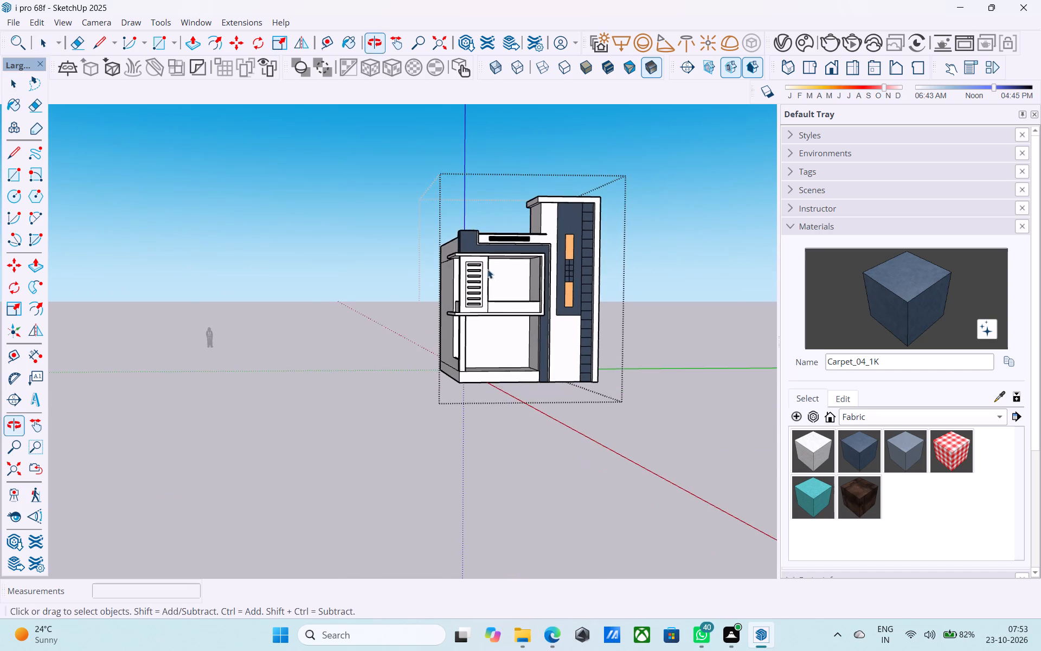
scroll(483, 272, "up", 6)
scroll(365, 320, "down", 6)
middle_click_drag(438, 315, 370, 317)
scroll(363, 408, "up", 2)
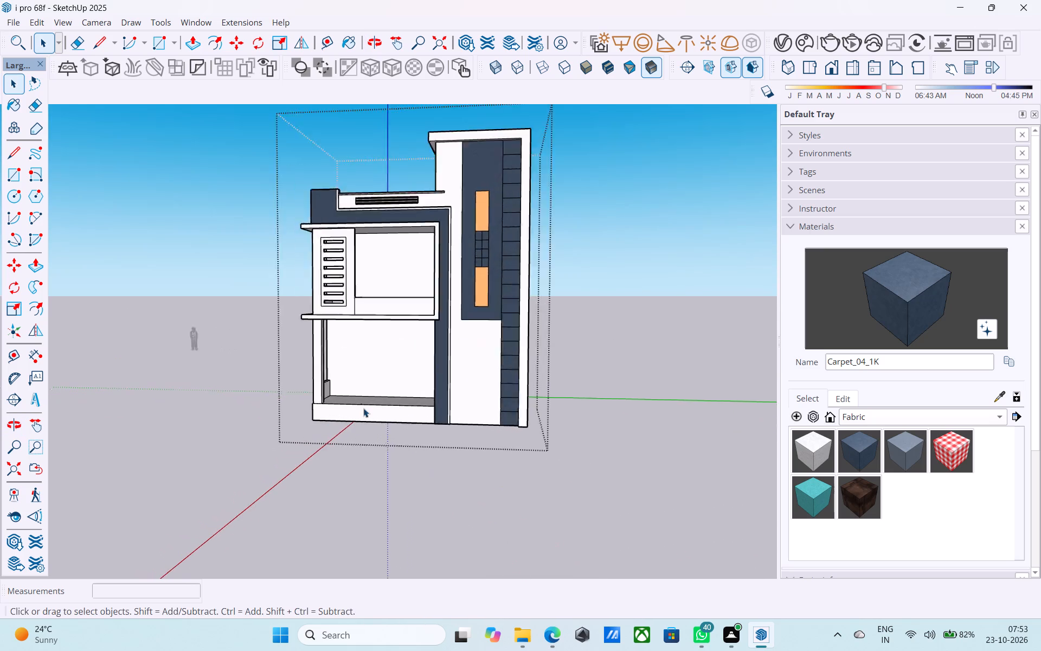
scroll(363, 408, "up", 11)
middle_click_drag(330, 385, 332, 385)
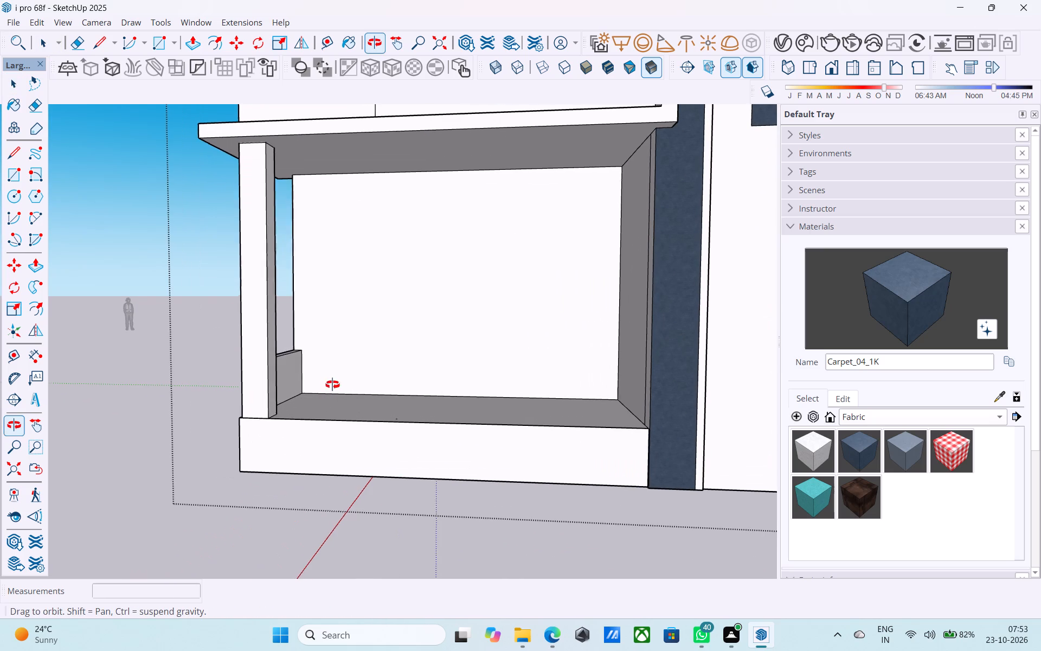
middle_click_drag(332, 385, 347, 395)
key("t")
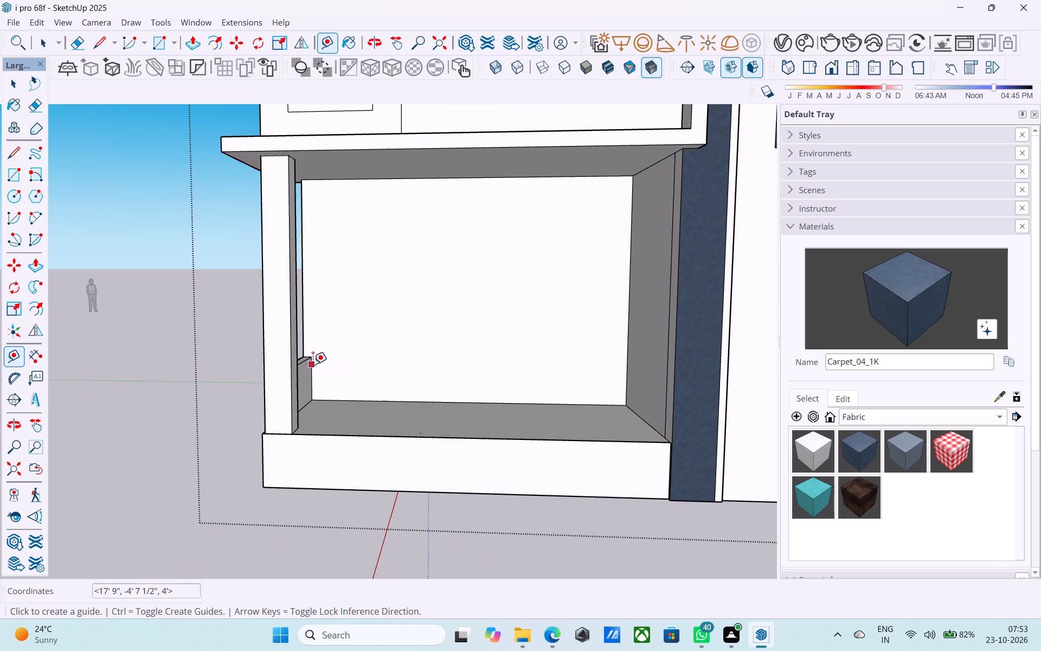
left_click(311, 364)
key("t")
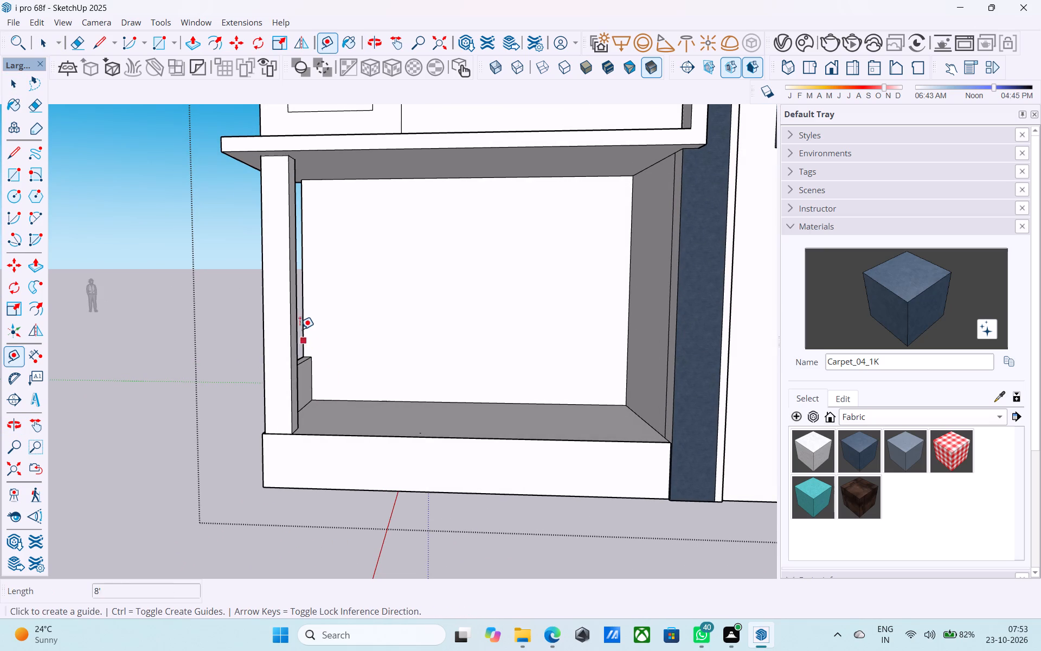
left_click(303, 321)
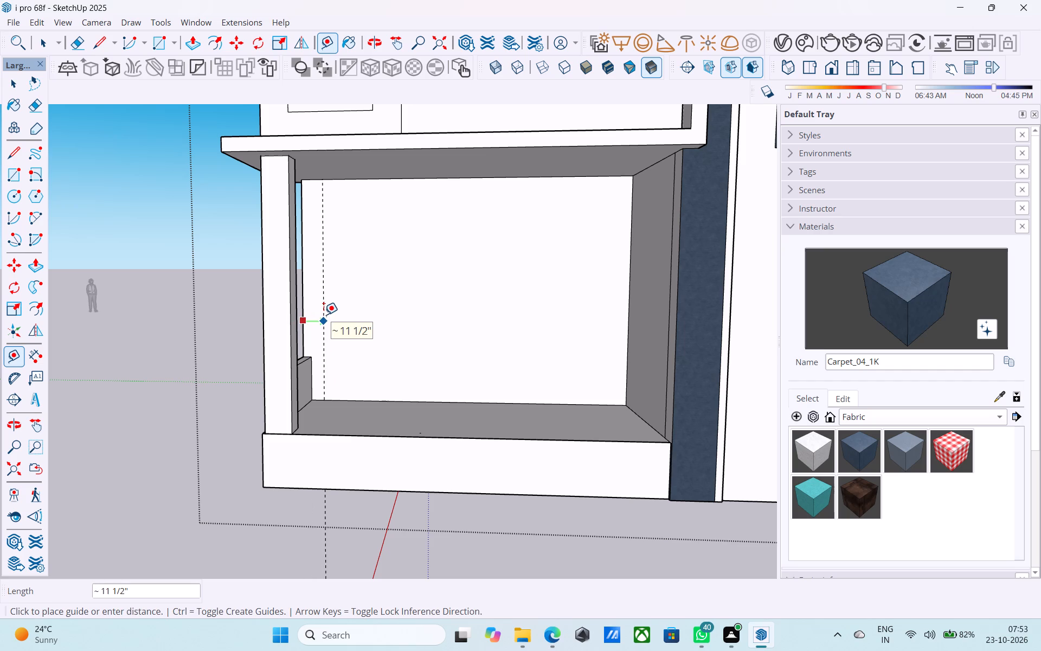
type("1'")
key("Return")
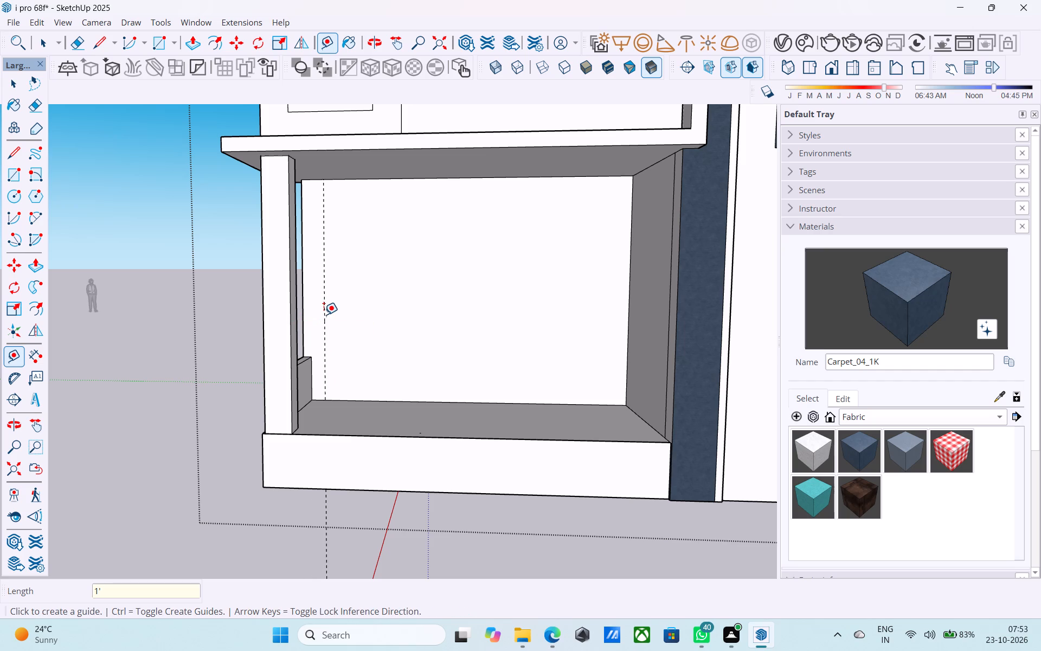
key("space")
Draw a 4' by 7' door rectangle on the ground-floor back wall, starting where the guide meets the floor.
type("r")
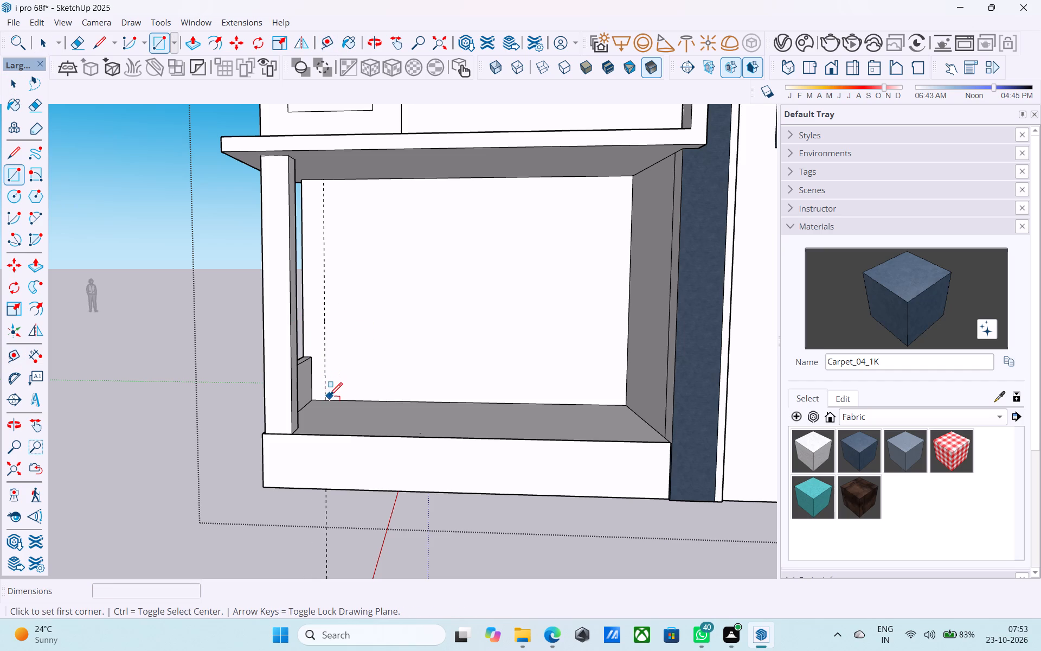
scroll(327, 399, "up", 8)
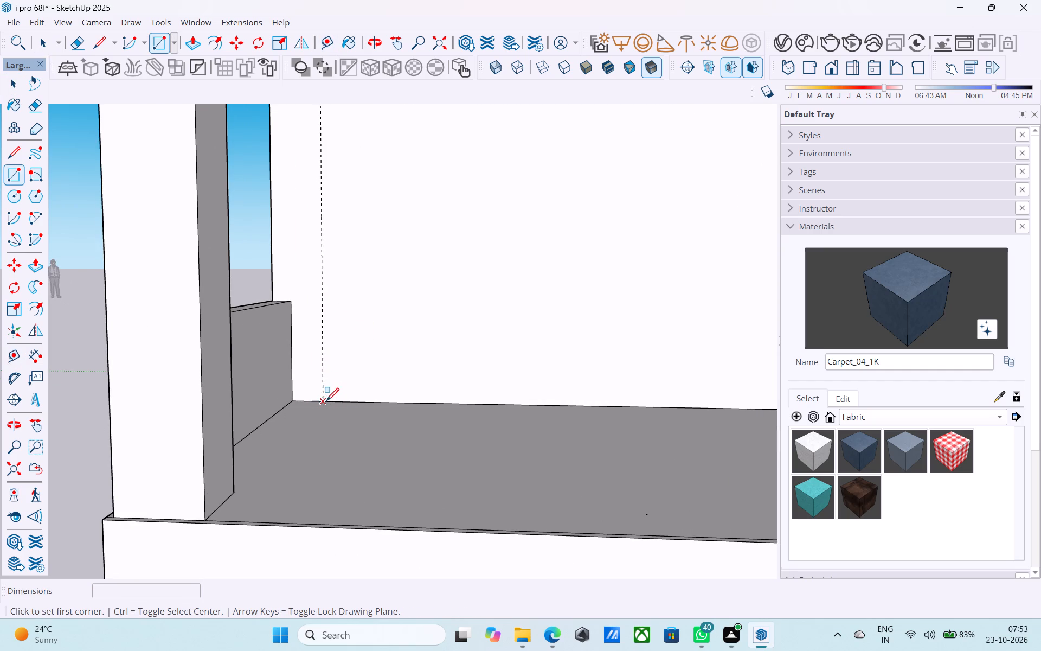
left_click(326, 402)
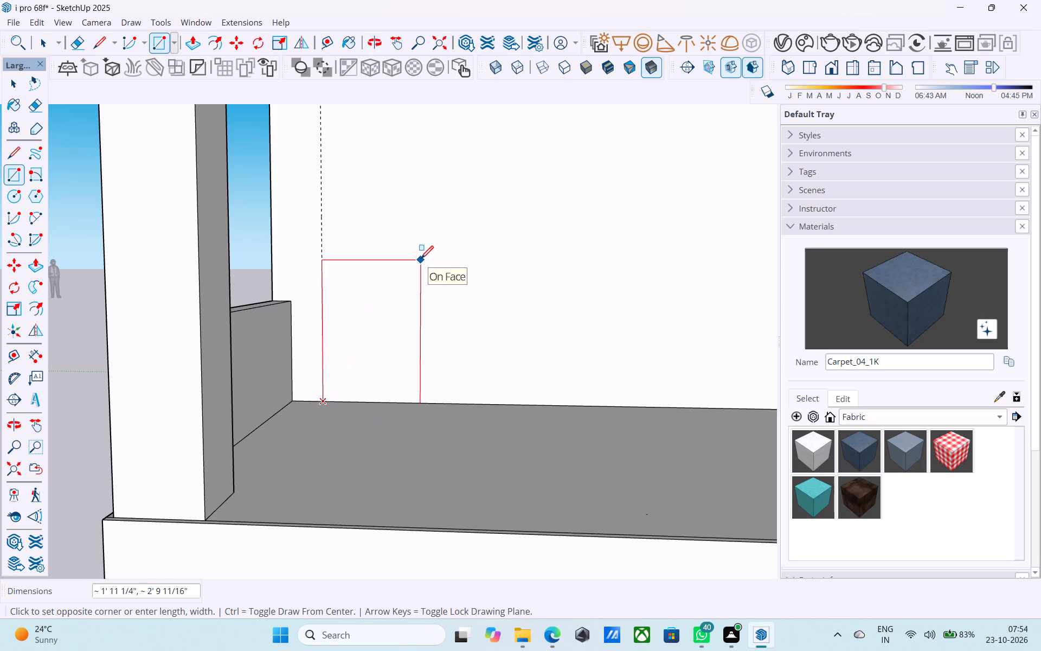
type("4',7'")
key("Return")
Offset the door rectangle's outline 3" inward to form the door frame.
scroll(414, 332, "down", 3)
scroll(408, 340, "up", 1)
scroll(406, 342, "down", 13)
middle_click_drag(390, 412, 216, 522)
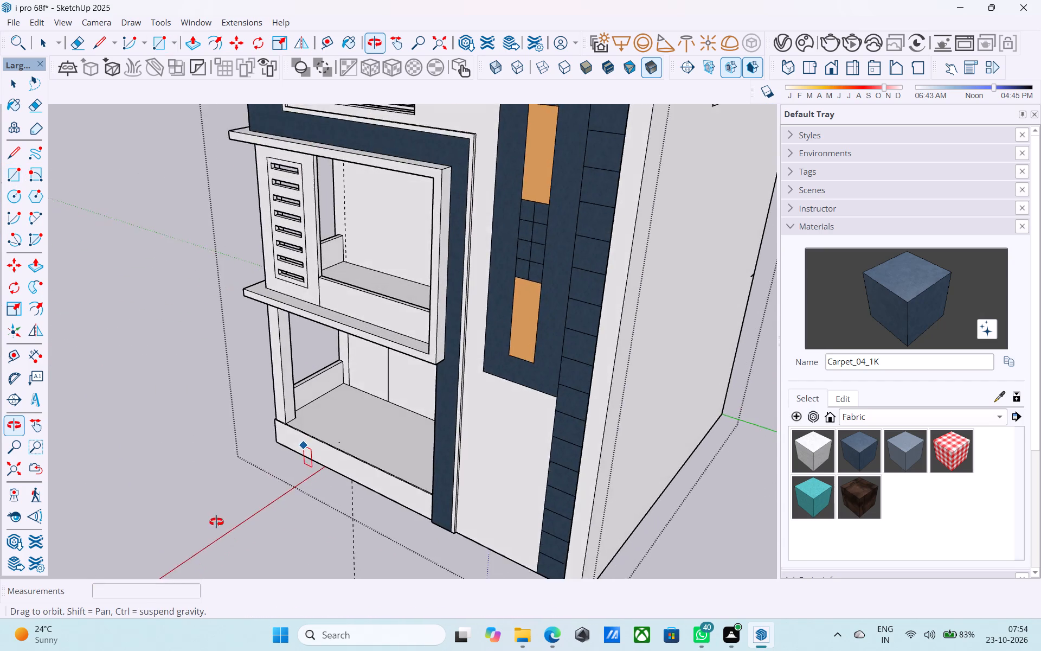
middle_click_drag(216, 522, 229, 506)
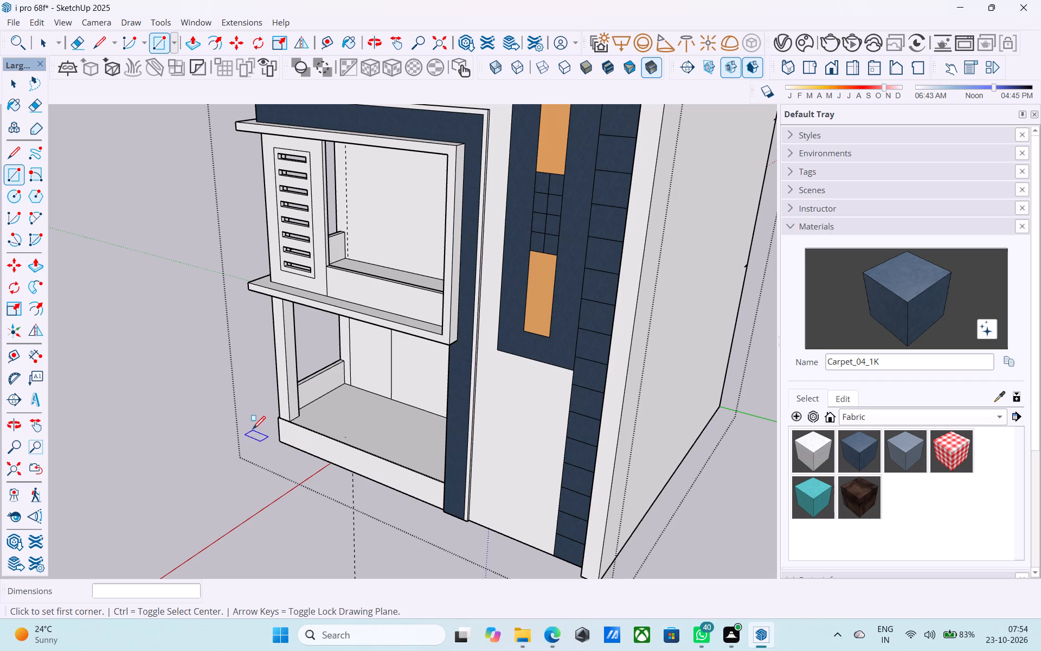
scroll(256, 437, "down", 2)
middle_click_drag(266, 448, 382, 386)
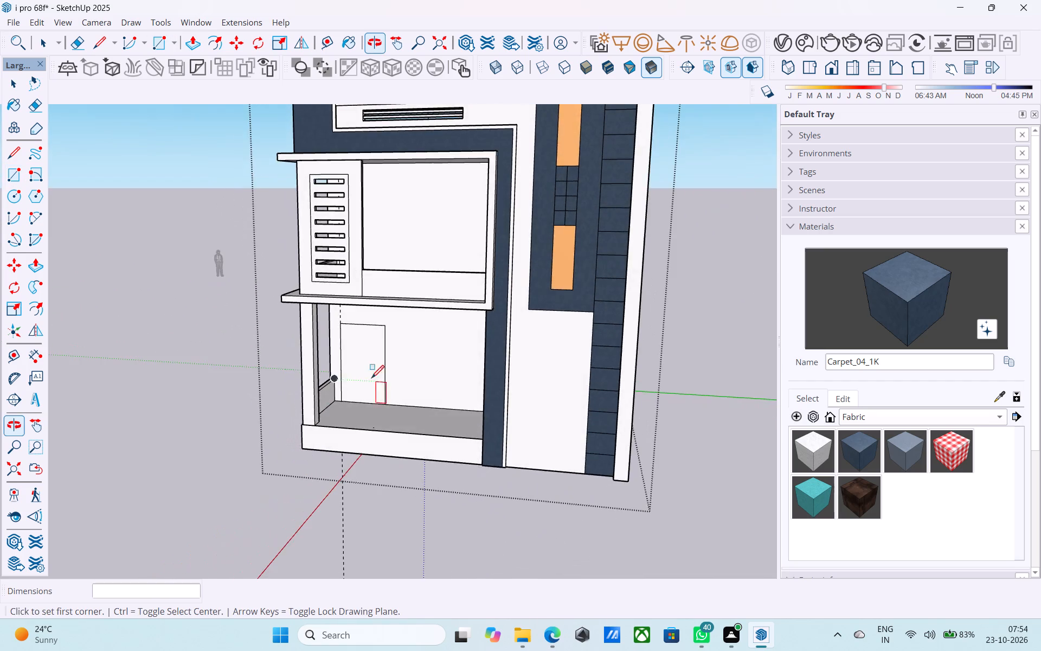
scroll(357, 370, "up", 8)
key("space")
left_click(349, 365)
key("f")
left_click(348, 364)
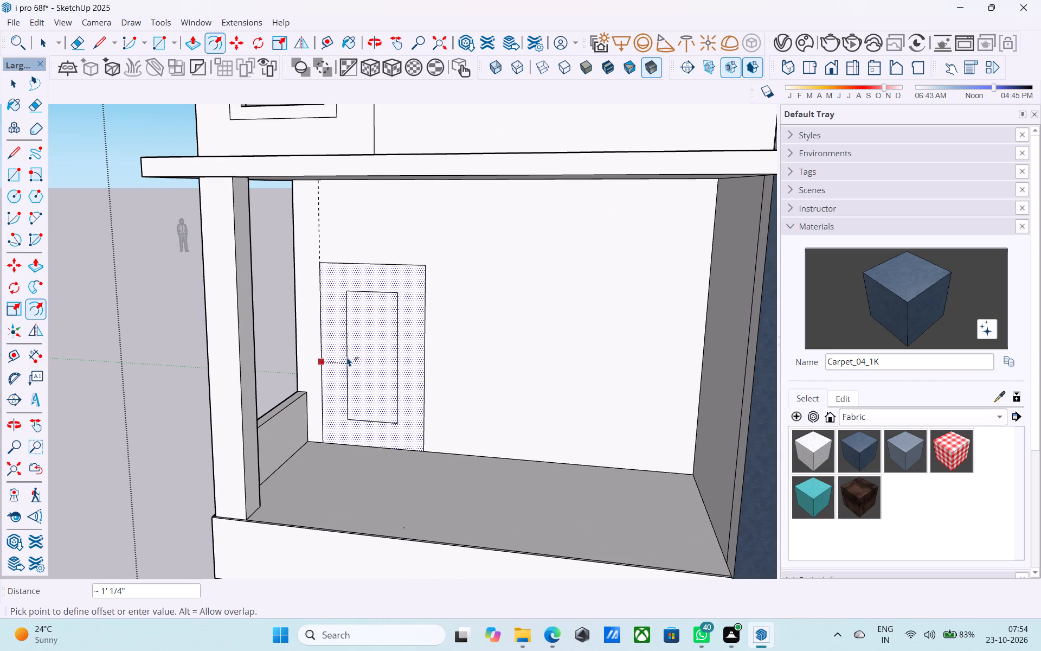
type("3\"")
key("Return")
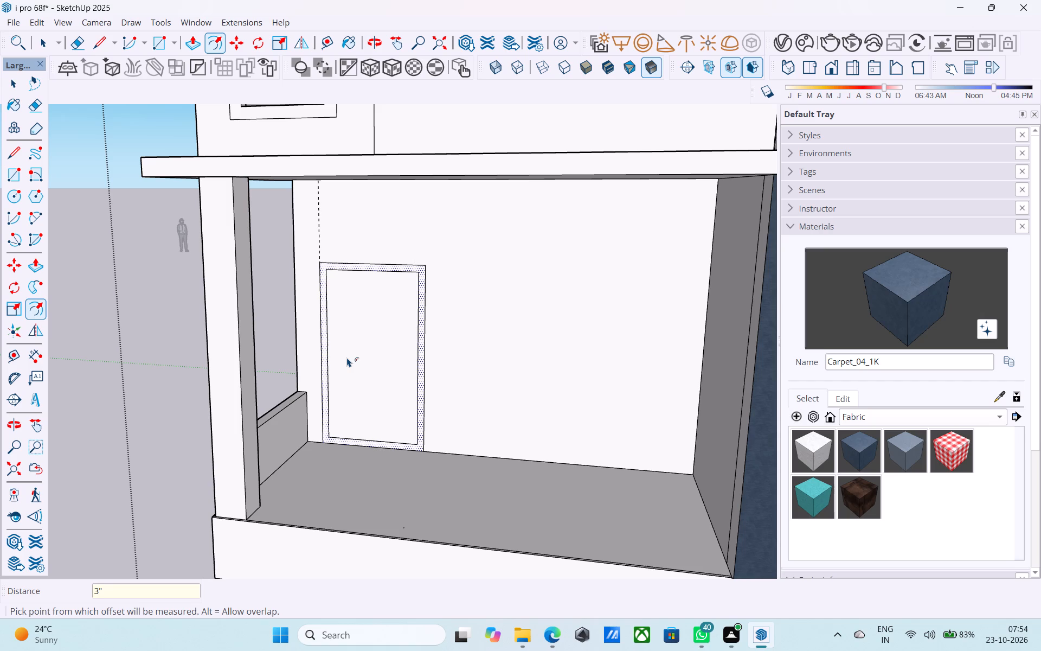
Copy the ground-floor door frame 10' 6" straight up so it stands on the floor line of the upper-floor back wall.
key("space")
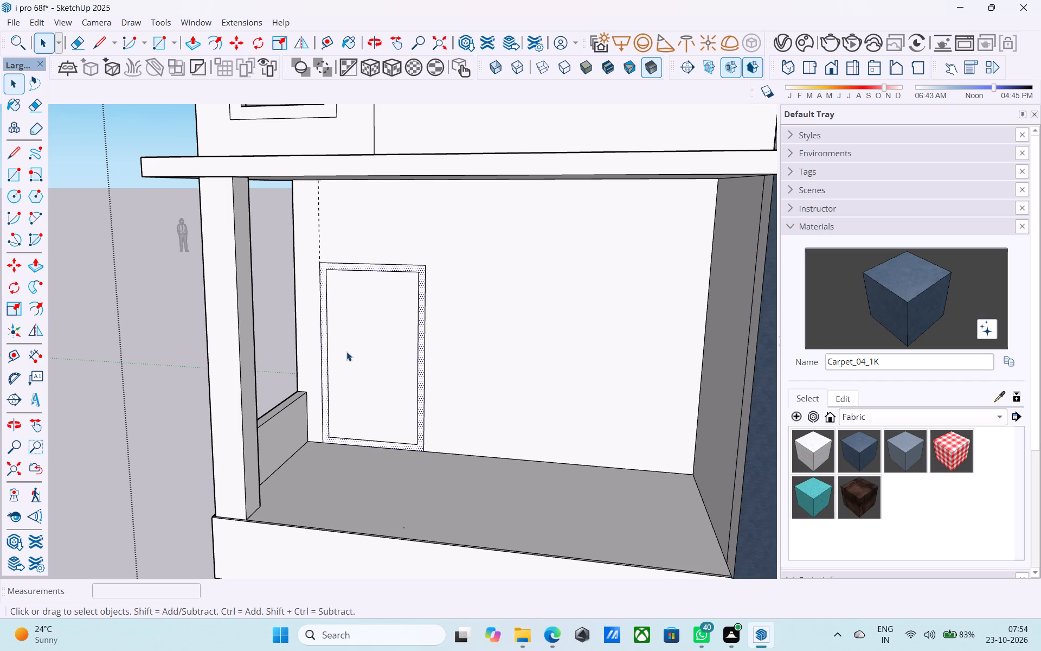
scroll(346, 352, "down", 2)
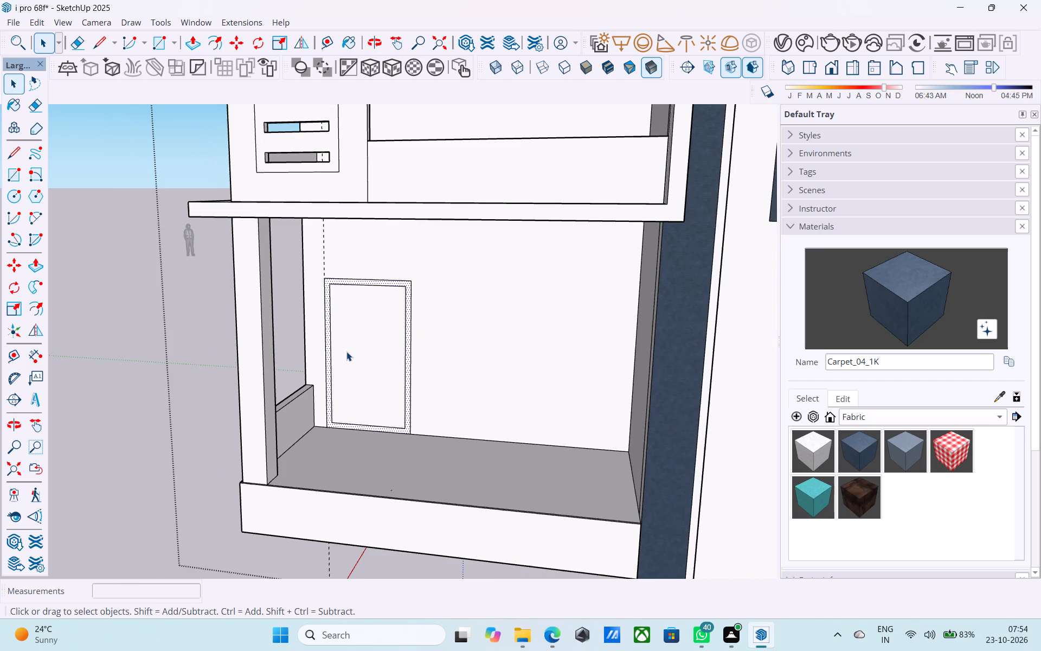
scroll(346, 352, "down", 2)
middle_click_drag(346, 351, 374, 330)
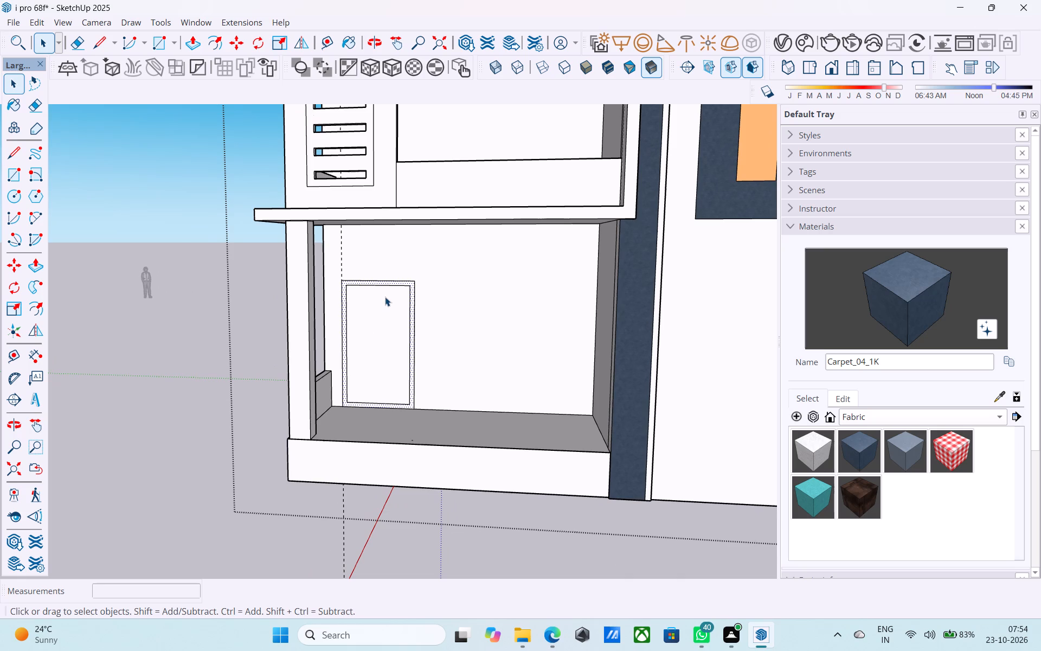
key("m")
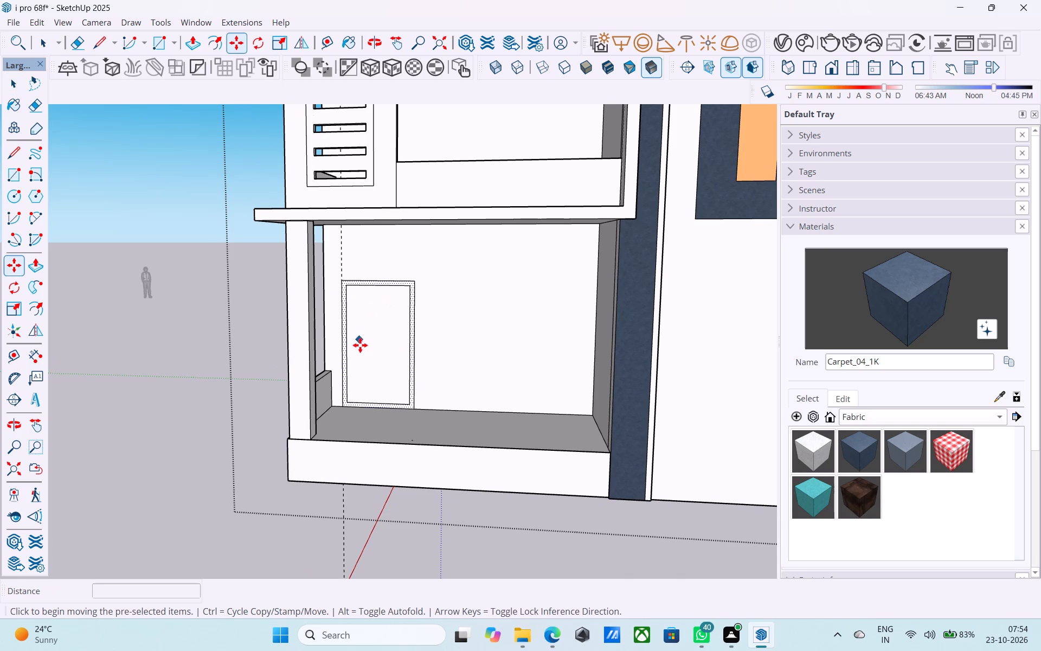
scroll(342, 410, "up", 9)
left_click(342, 402)
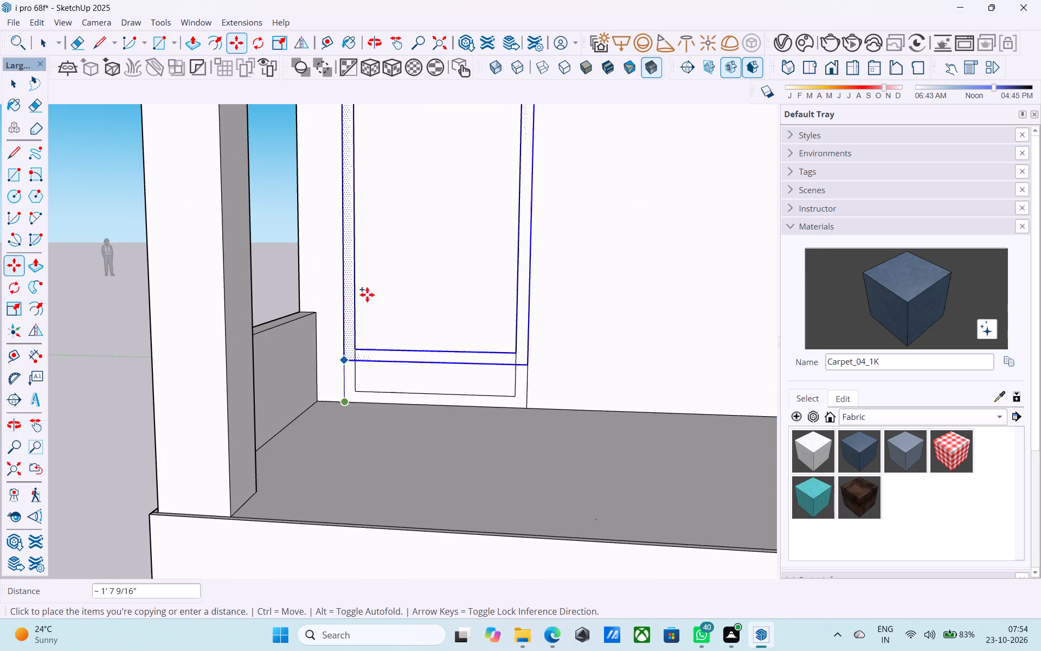
scroll(368, 290, "down", 11)
middle_click_drag(366, 293, 241, 585)
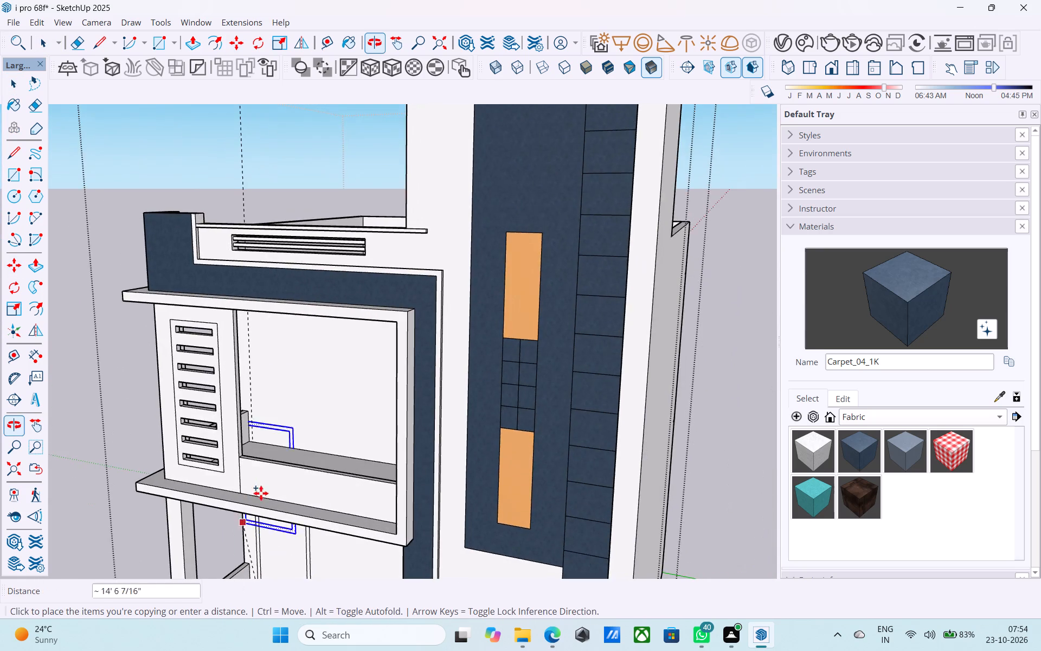
scroll(284, 445, "up", 16)
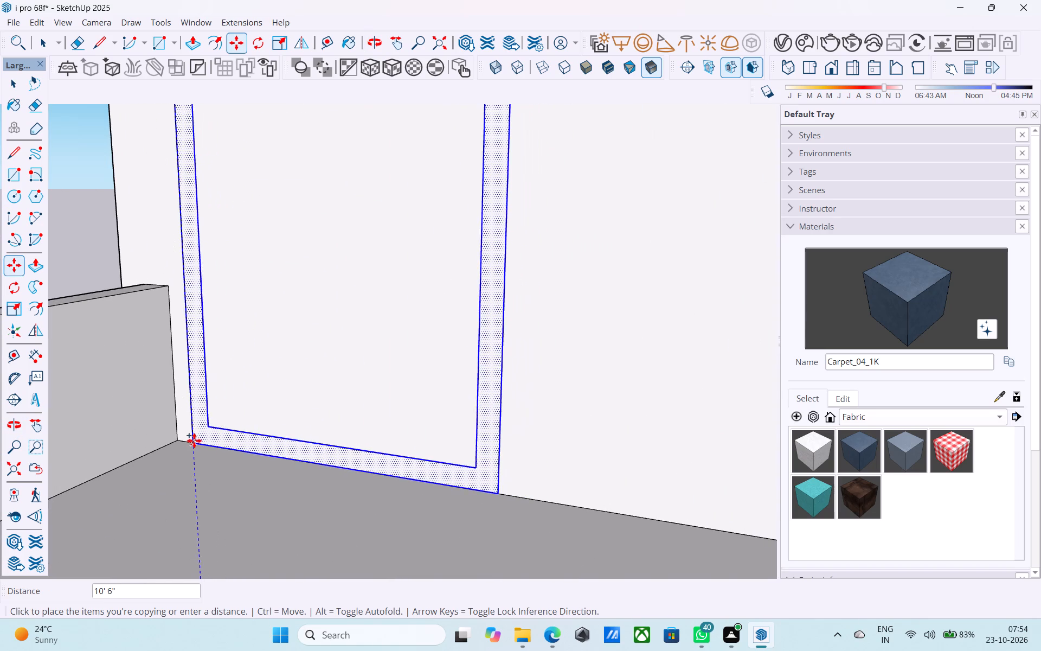
left_click(194, 441)
scroll(310, 335, "down", 12)
key("space")
Draw a rectangle across the inner corners of the upper-floor door frame to form its door panel face.
key("r")
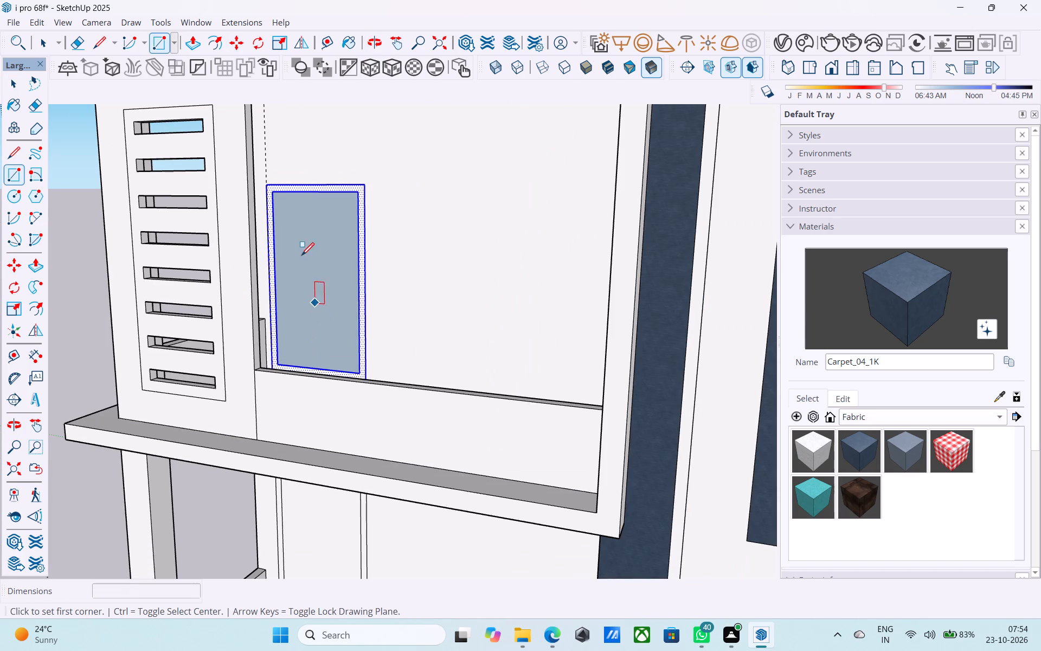
left_click(271, 195)
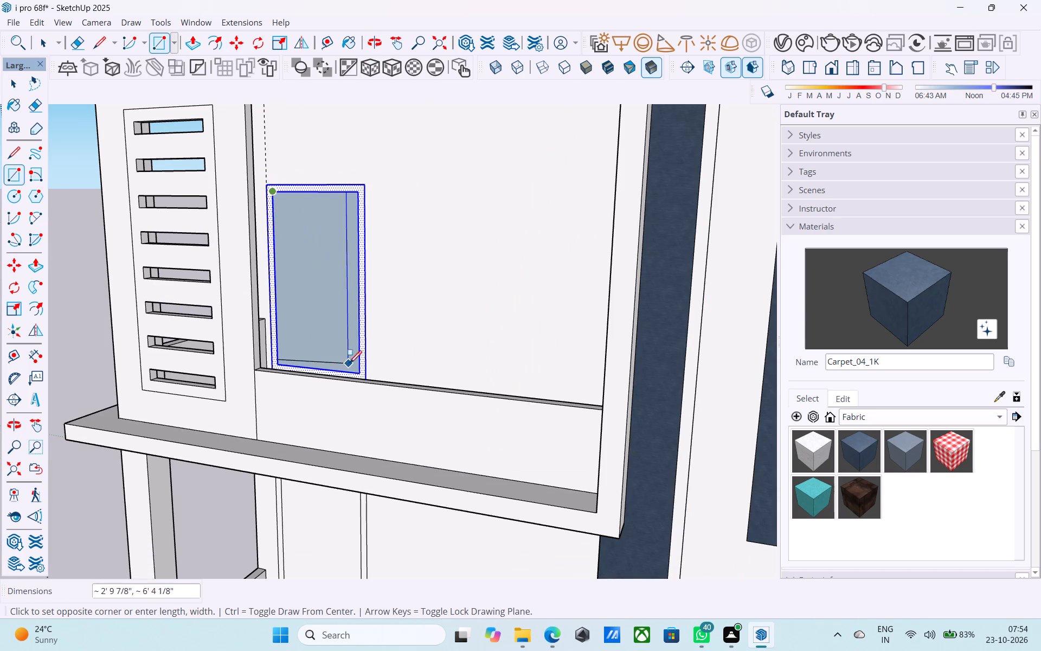
left_click(361, 372)
key("space")
Push the ground-floor door panel face back inside its frame to form a recessed doorway.
left_click(341, 317)
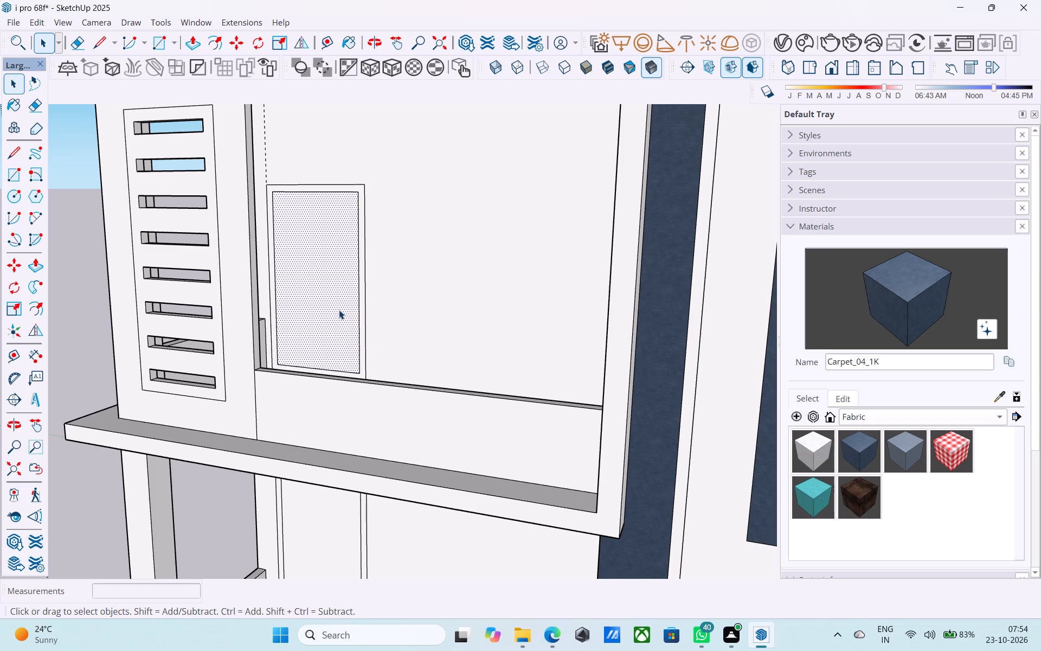
scroll(409, 284, "down", 12)
scroll(384, 374, "up", 6)
middle_click_drag(380, 371, 449, 368)
left_click(410, 369)
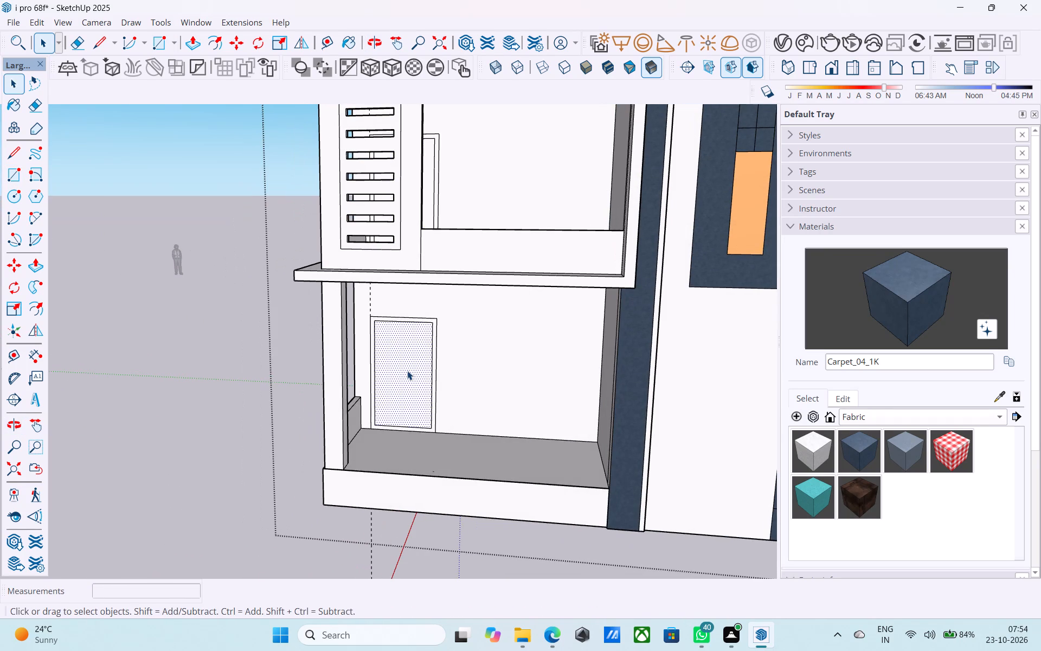
key("p")
left_click(405, 374)
left_click(407, 356)
scroll(408, 361, "down", 5)
middle_click_drag(394, 386, 386, 399)
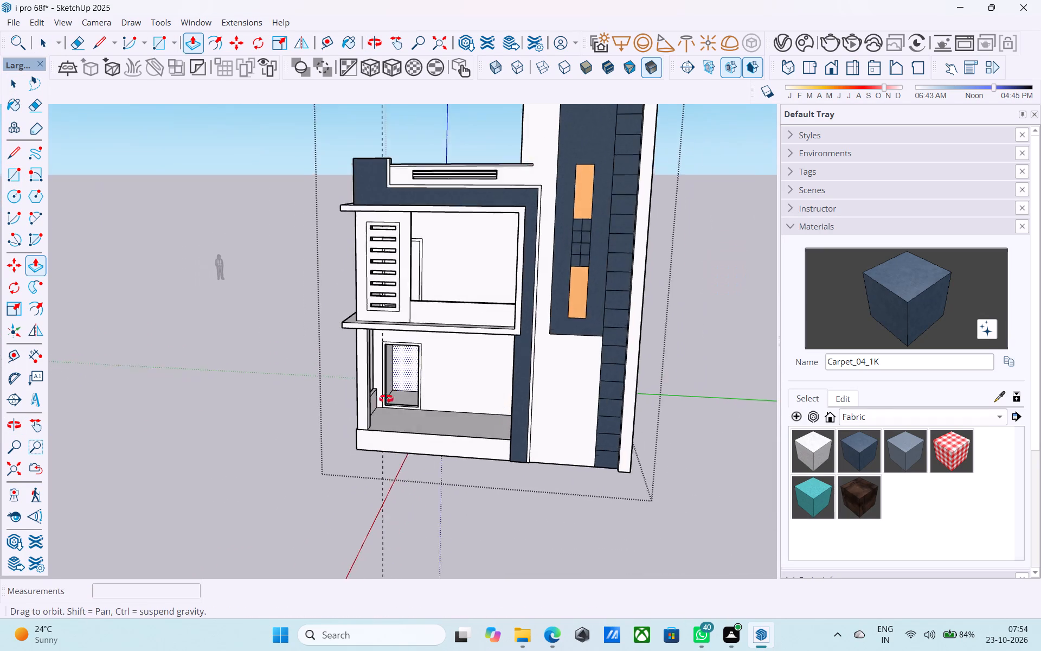
Repeat the same push depth on the upper-floor door panel face.
middle_click_drag(386, 399, 370, 408)
scroll(415, 267, "up", 8)
double_click(414, 265)
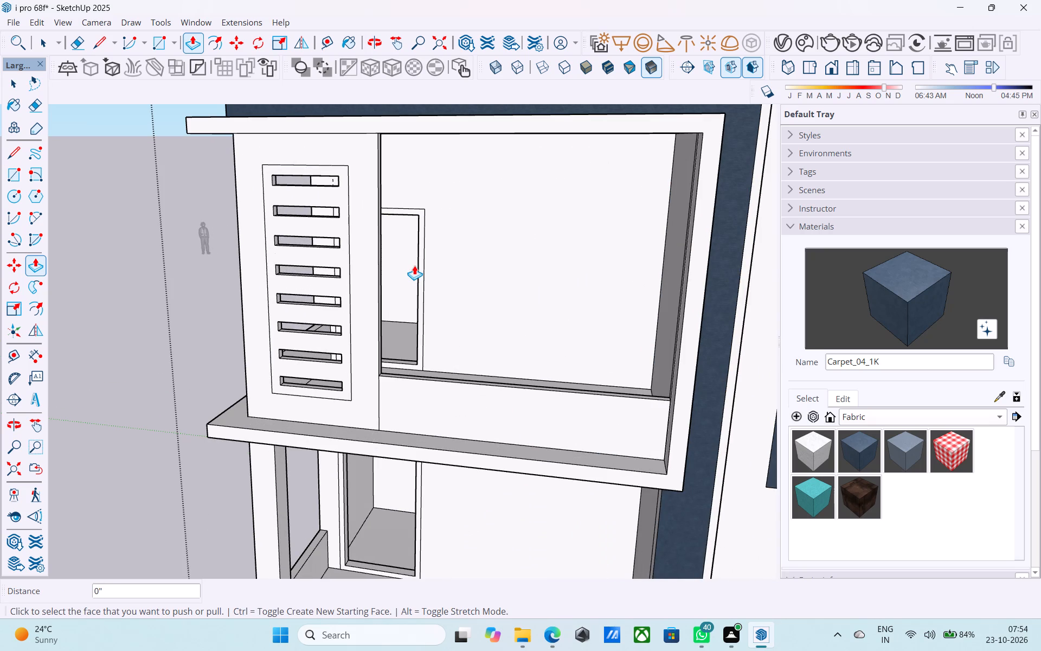
Place a horizontal guide 3' above the floor edge on the ground-floor back wall.
scroll(413, 271, "down", 6)
middle_click_drag(413, 271, 413, 281)
middle_click_drag(424, 331, 417, 291)
scroll(418, 286, "down", 5)
middle_click_drag(418, 286, 518, 336)
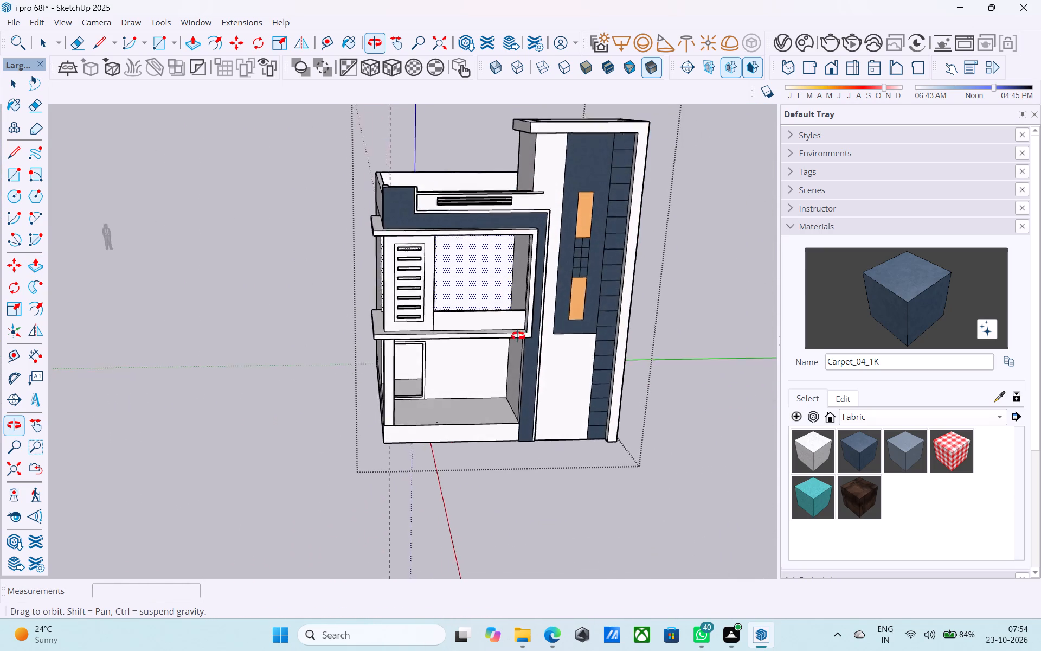
middle_click_drag(518, 336, 475, 398)
middle_click_drag(466, 398, 435, 391)
scroll(435, 391, "up", 5)
key("t")
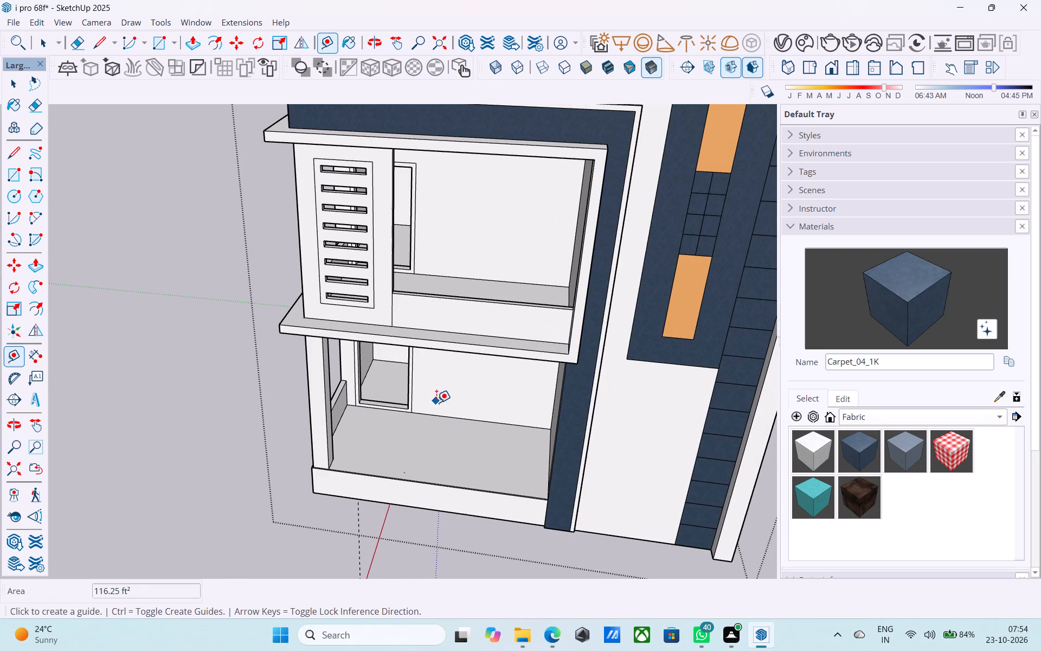
left_click(438, 414)
middle_click_drag(440, 390, 428, 334)
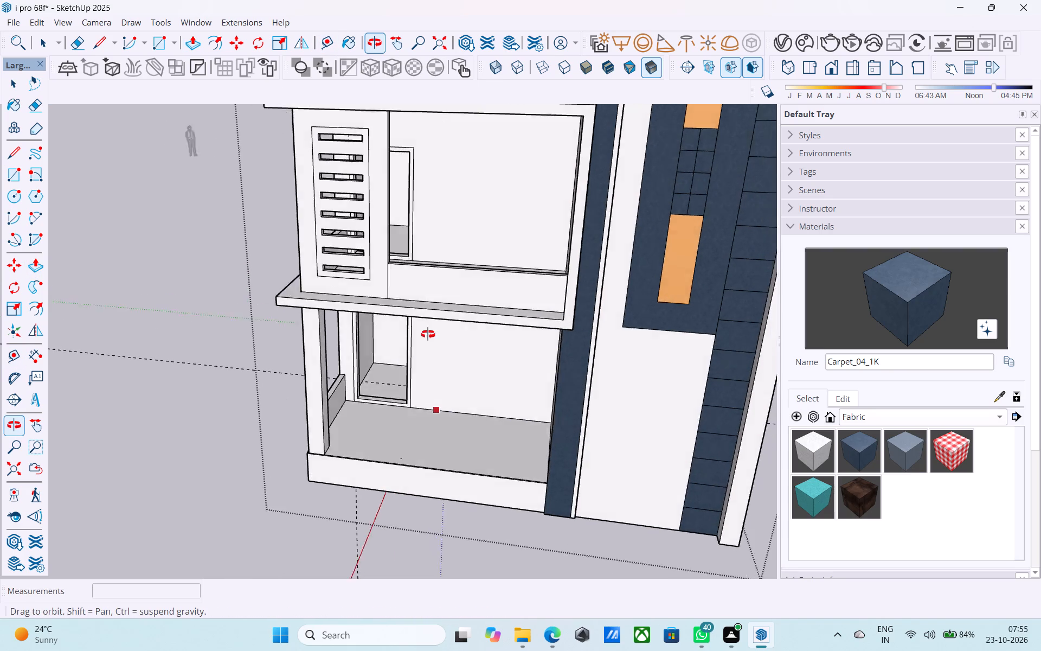
middle_click_drag(428, 334, 416, 301)
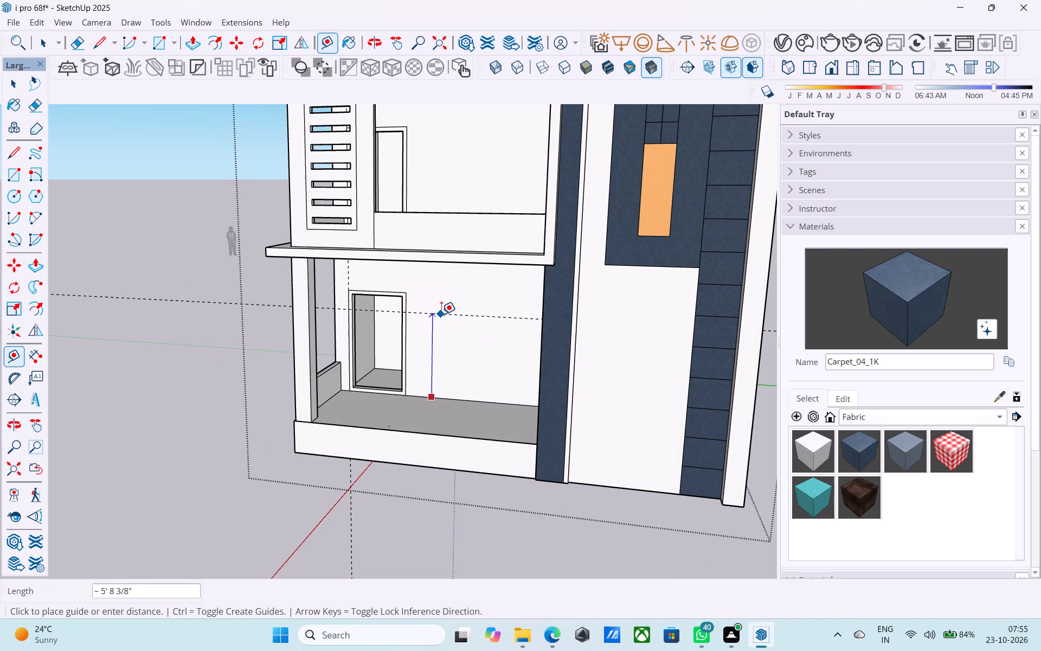
type("3'")
key("Return")
key("space")
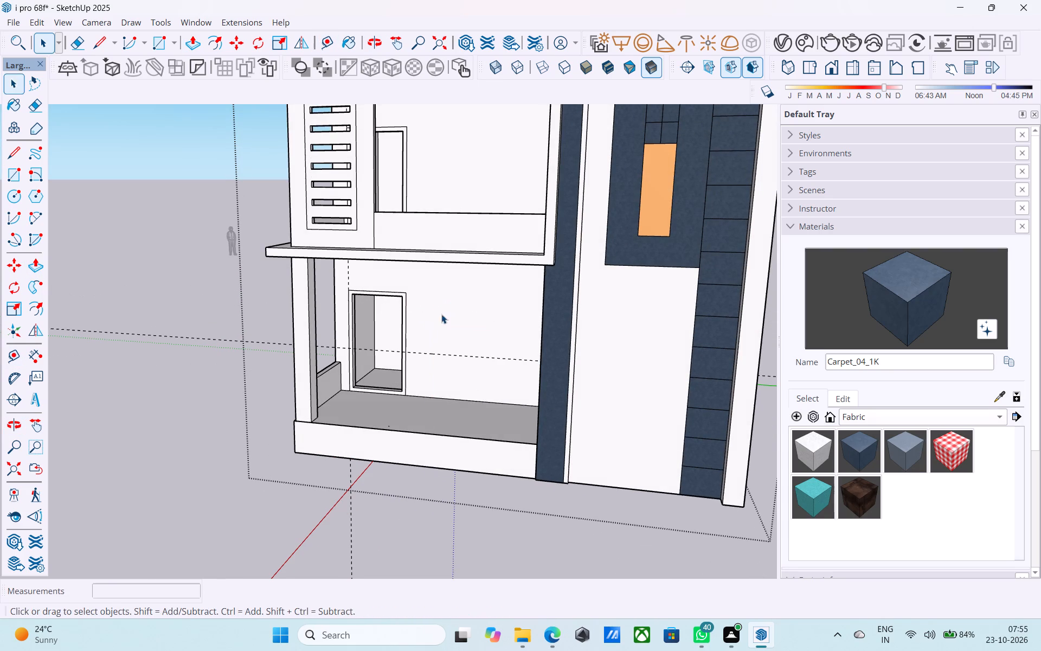
Place a horizontal guide 3' above the floor edge on the upper-floor back wall.
middle_click_drag(452, 274, 449, 363)
key("t")
middle_click_drag(449, 355, 442, 422, "shift")
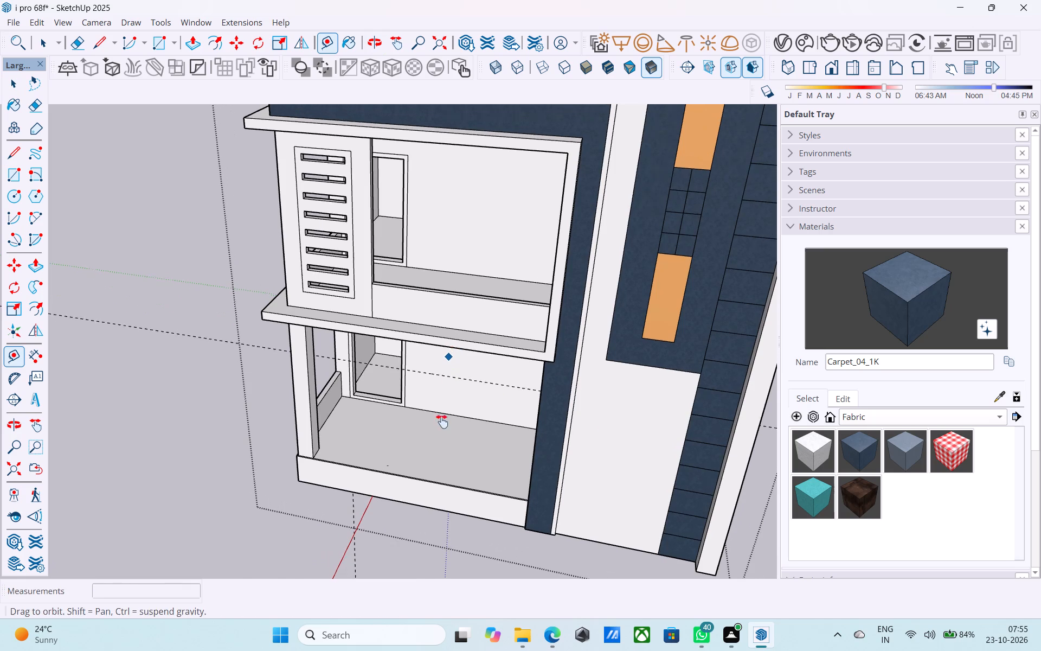
middle_click_drag(442, 422, 437, 436, "shift")
scroll(454, 349, "up", 4)
left_click(454, 361)
middle_click_drag(458, 323, 456, 322)
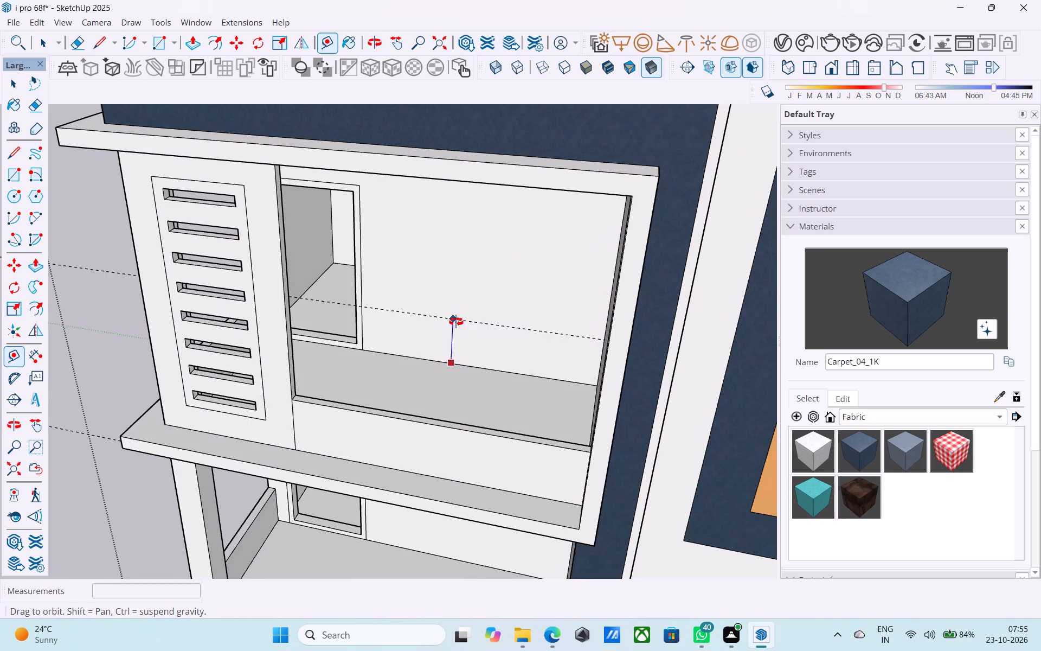
middle_click_drag(456, 322, 445, 276)
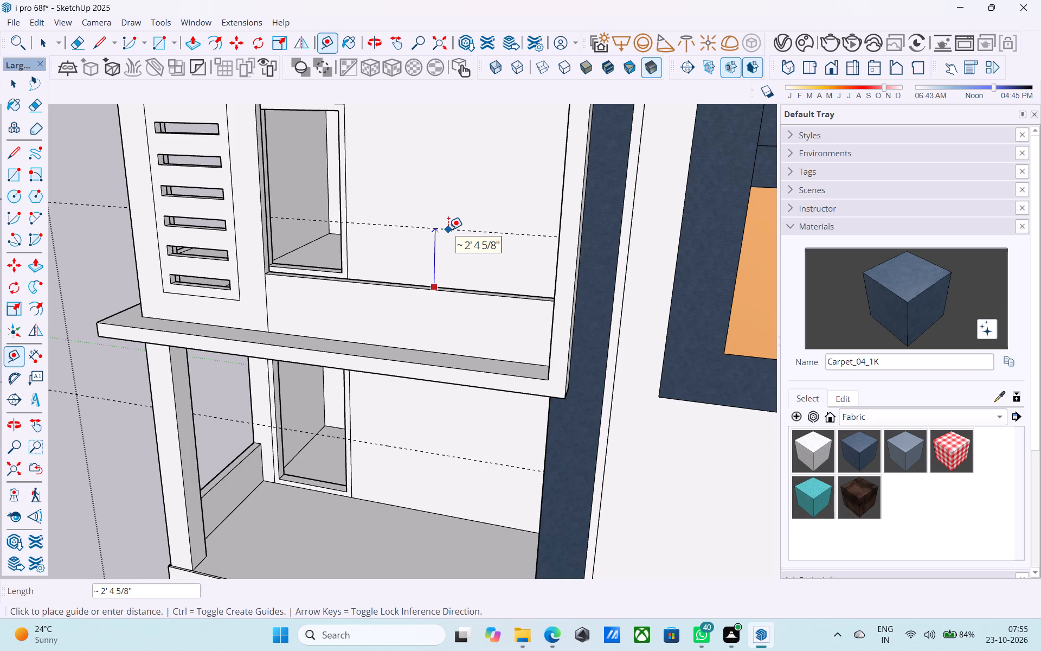
type("3'")
key("Return")
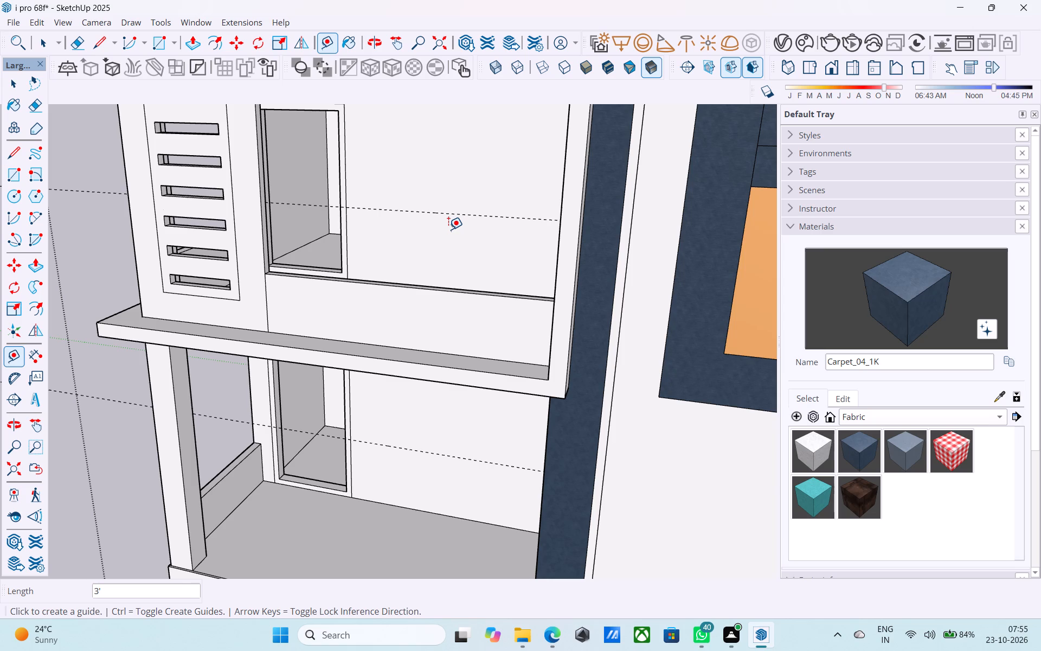
Place a vertical guide 2' to the right of the upper-floor door frame's outer edge.
left_click(349, 225)
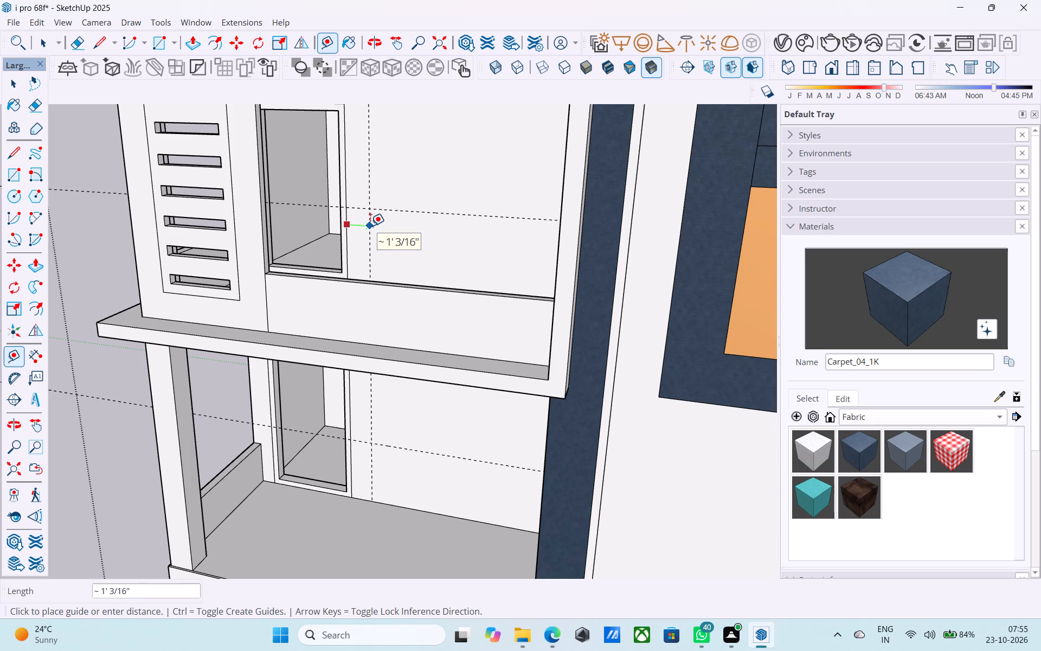
type("2'")
key("Return")
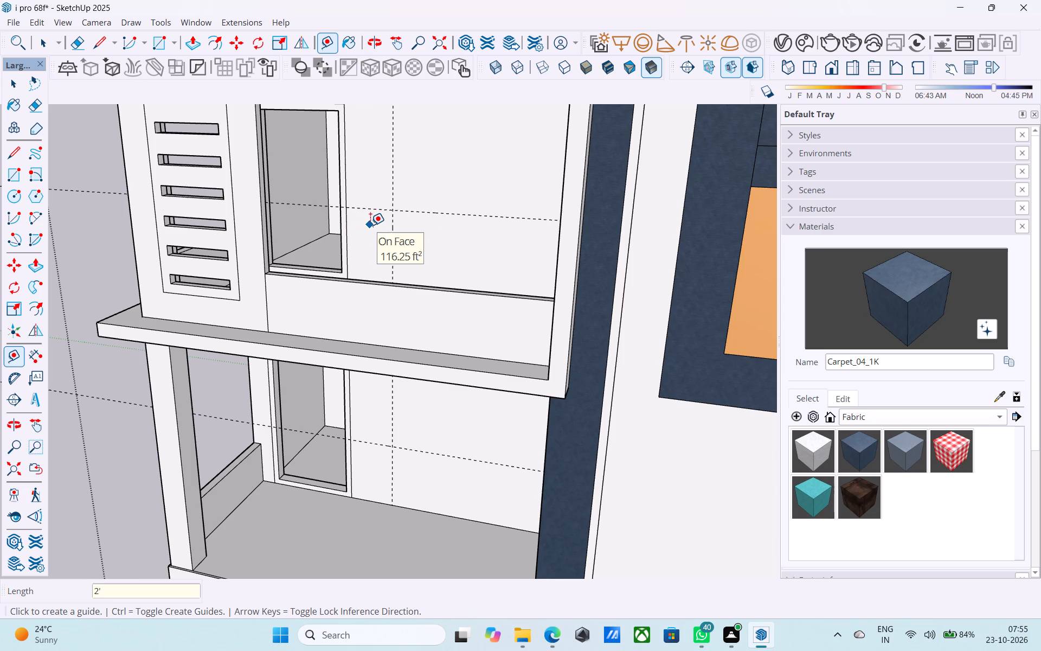
Draw a 6' by 4' window rectangle on the ground-floor back wall, starting where the vertical and 3' horizontal guides cross.
scroll(363, 254, "down", 9)
middle_click_drag(376, 333, 495, 290)
scroll(458, 336, "down", 3)
middle_click_drag(419, 391, 408, 383)
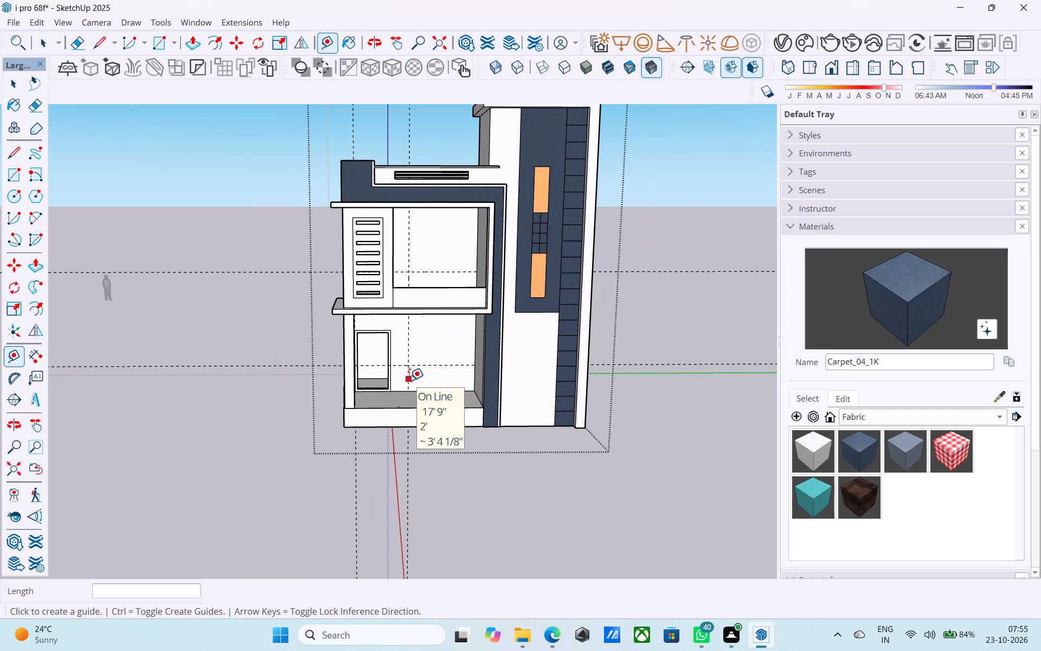
middle_click_drag(409, 380, 397, 369)
scroll(402, 369, "up", 3)
key("r")
scroll(410, 360, "up", 3)
left_click(406, 360)
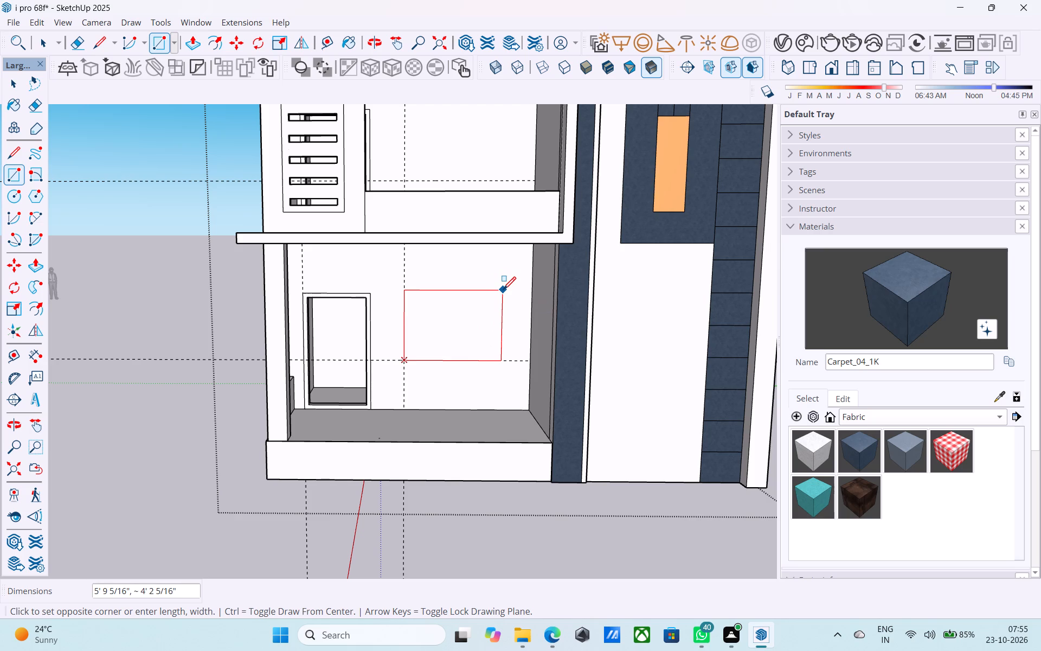
type("4',6'")
key("Return")
type("6',4'")
key("Return")
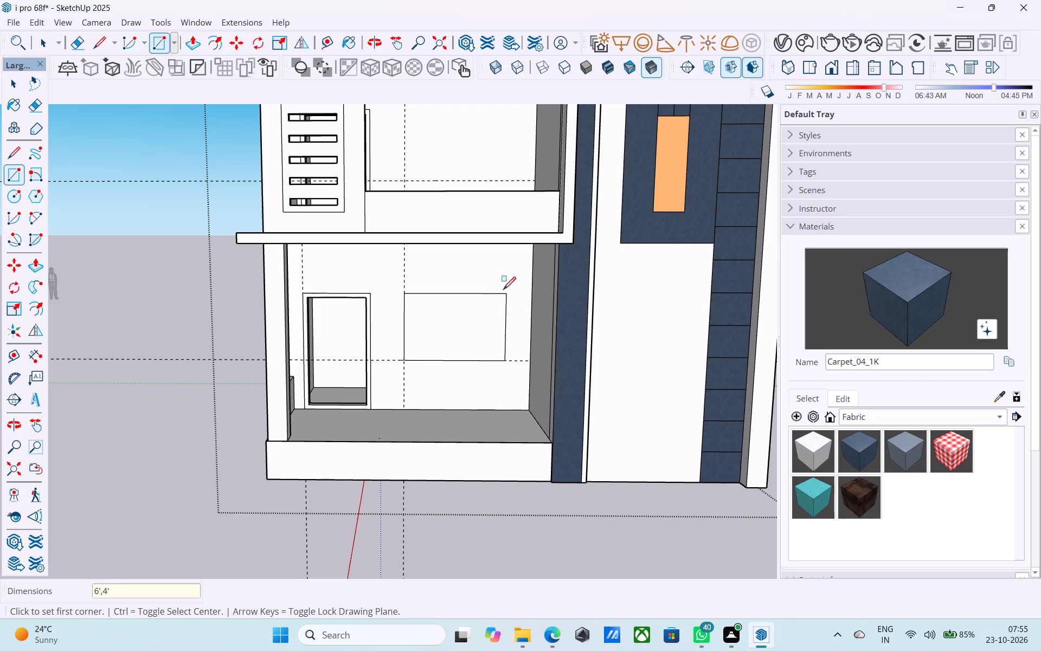
Offset the ground-floor window rectangle's outline 3" inward to form the window frame.
key("space")
left_click(466, 325)
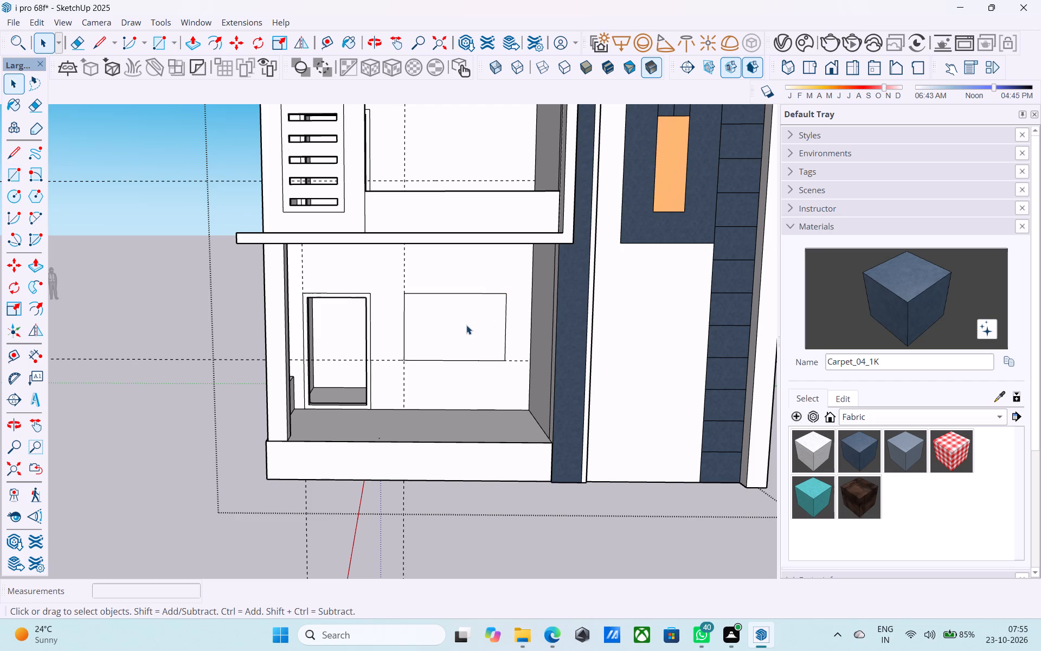
key("f")
left_click(466, 324)
type("3\"")
key("Return")
key("space")
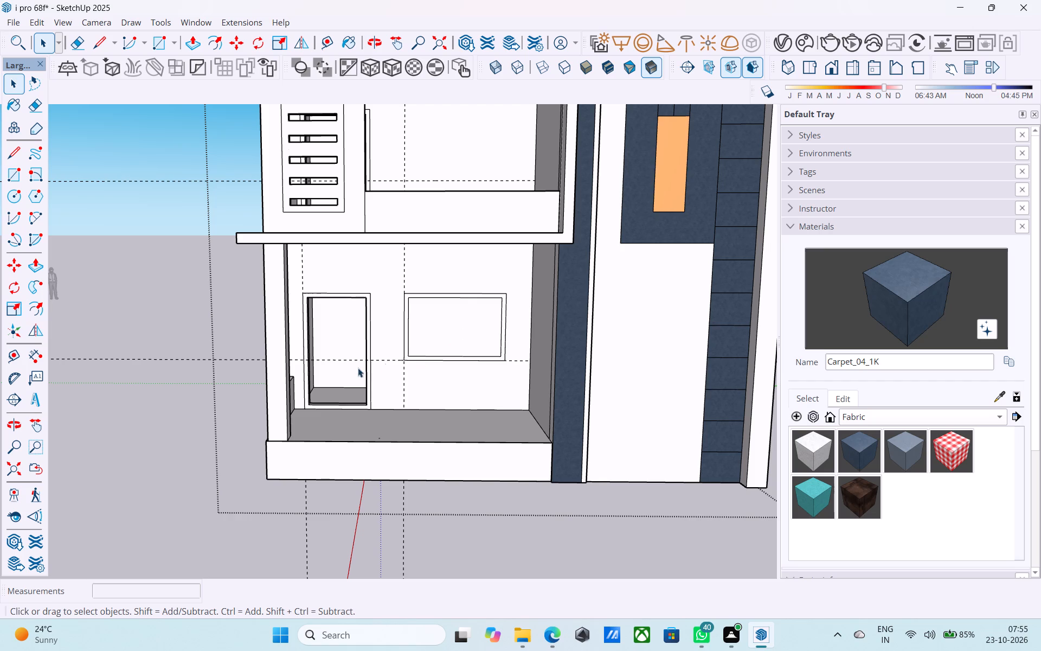
Copy the ground-floor window frame to the upper-floor back wall, placing its lower corner where the vertical and 3' horizontal guides cross.
scroll(287, 382, "up", 1)
scroll(287, 382, "down", 6)
middle_click_drag(283, 375, 245, 420)
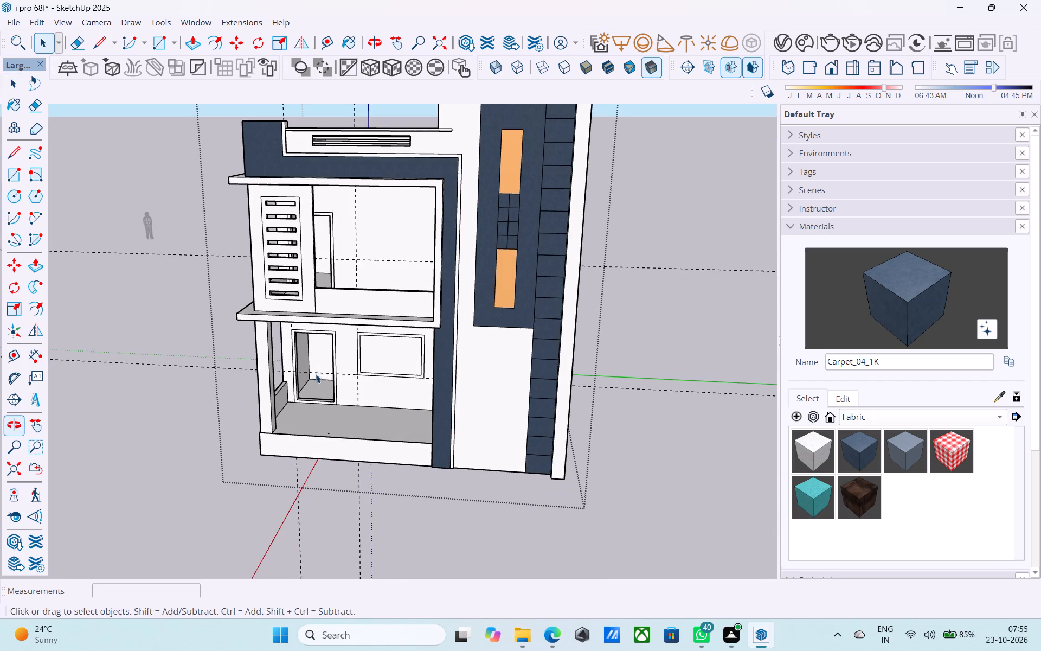
middle_click_drag(318, 372, 360, 372)
key("r")
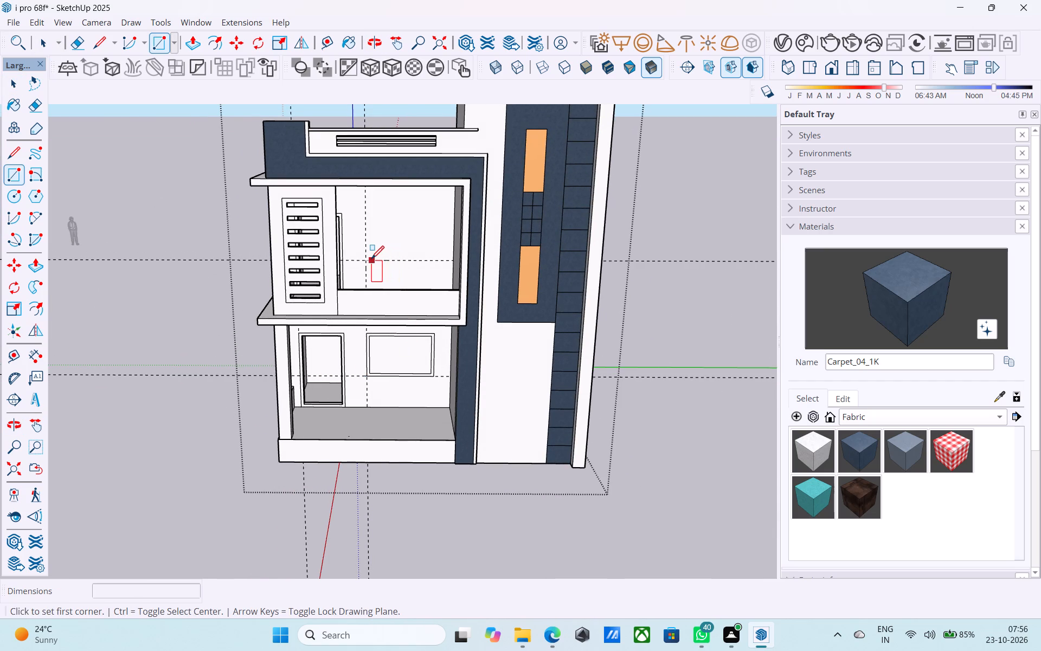
key("space")
scroll(396, 373, "up", 4)
scroll(349, 329, "up", 1)
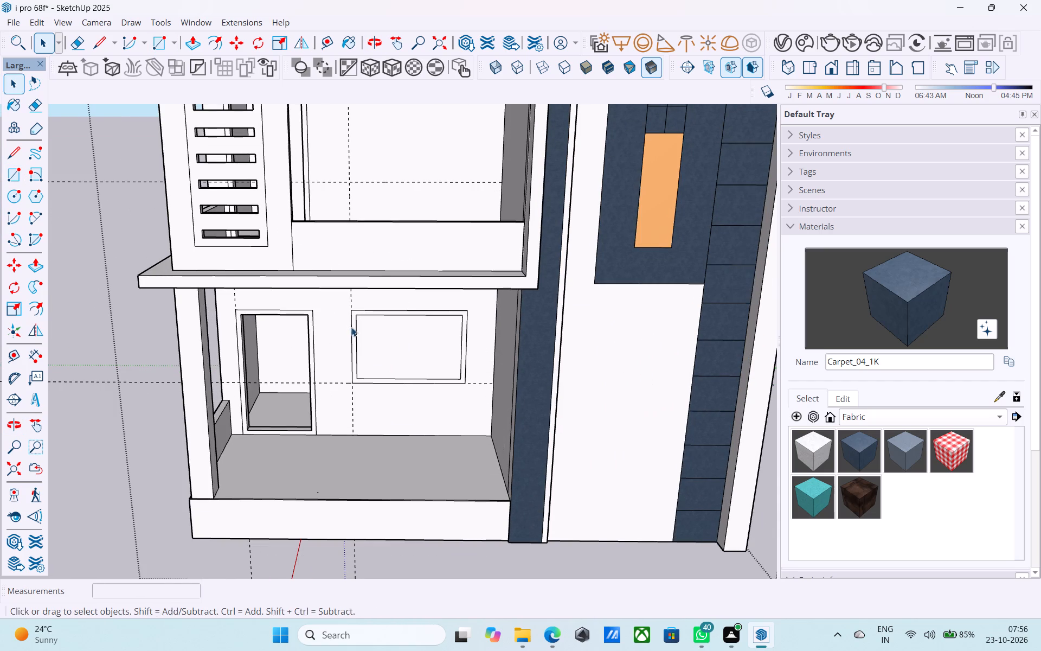
left_click(352, 327)
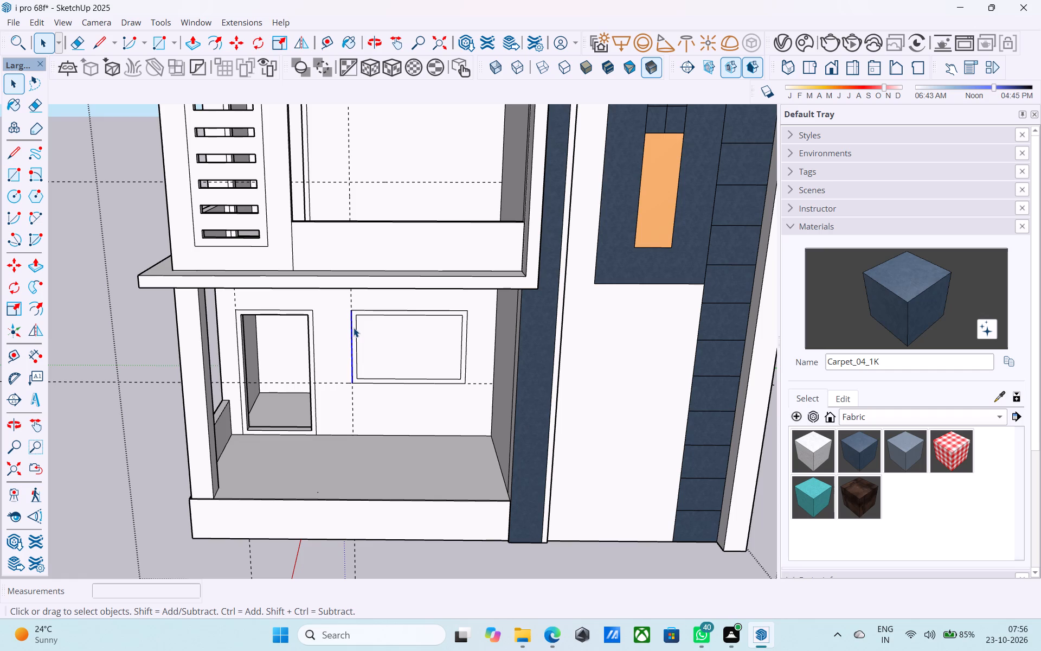
left_click(354, 328)
key("m")
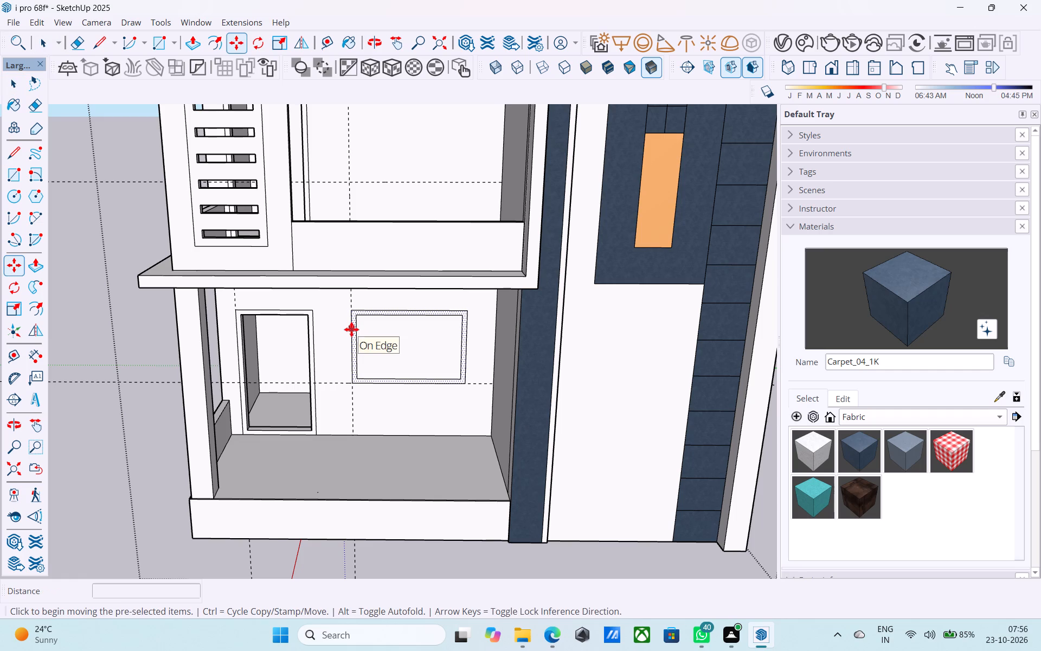
left_click(351, 386)
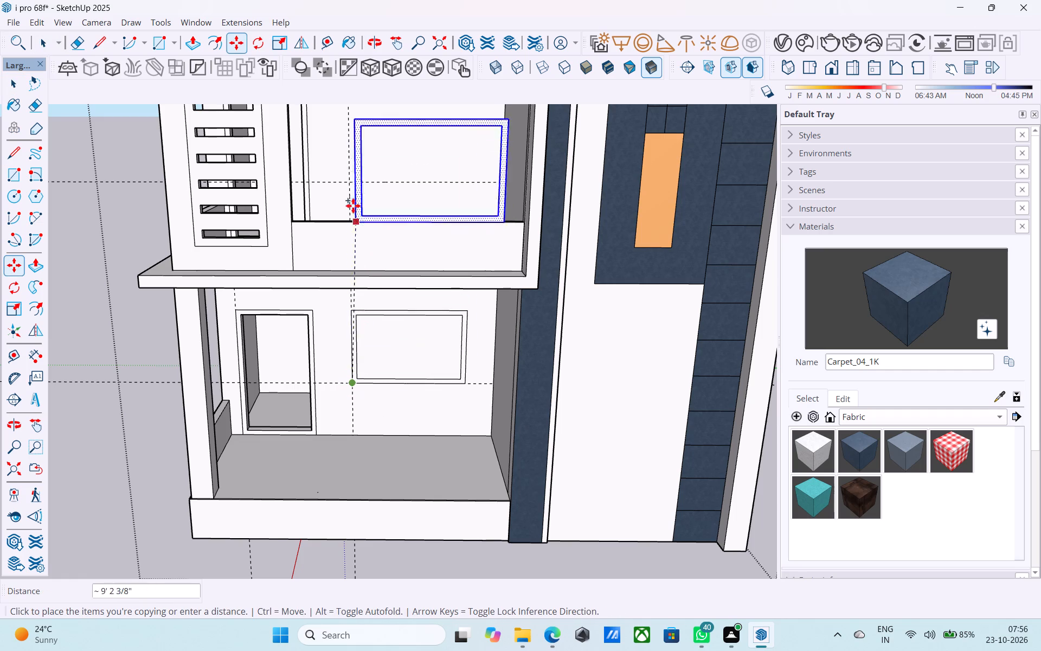
left_click(348, 185)
scroll(332, 288, "down", 6)
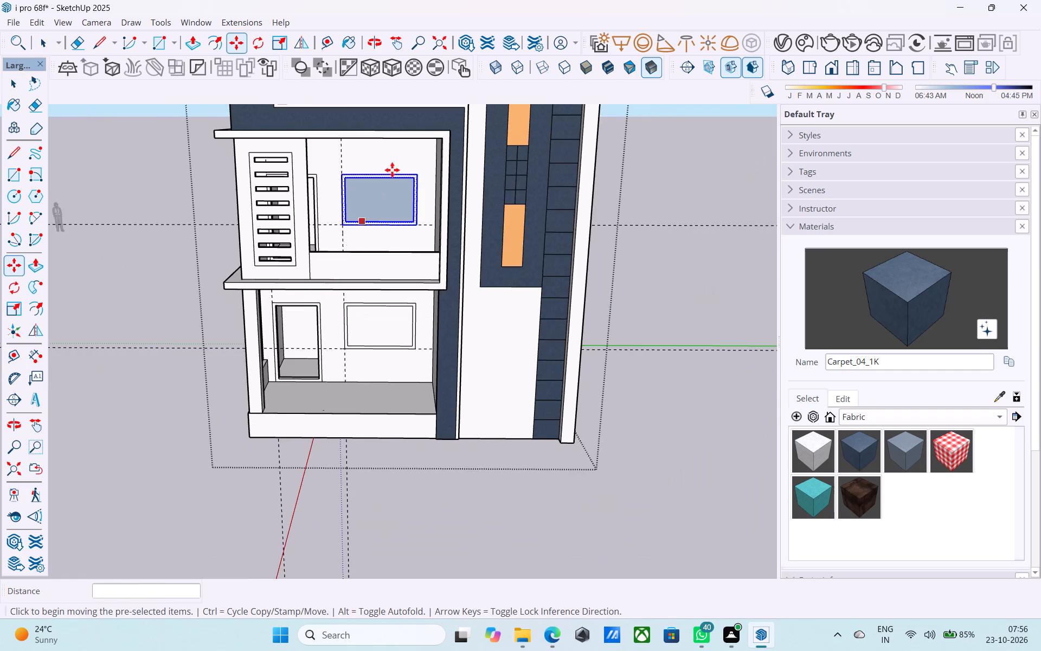
Draw a rectangle over the inner opening of the upper-floor window frame to create a separate pane face.
scroll(394, 162, "up", 5)
key("space")
scroll(374, 174, "up", 2)
key("r")
left_click(304, 193)
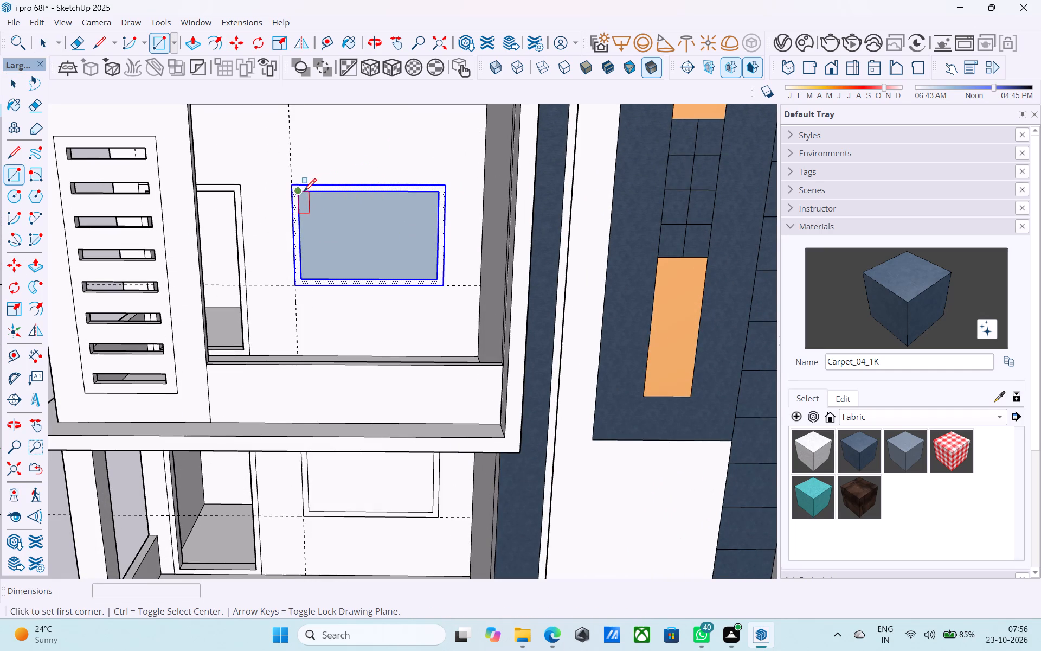
left_click(434, 282)
key("space")
Push the upper-floor window's pane face 6" into the back wall to cut the opening.
left_click(425, 269)
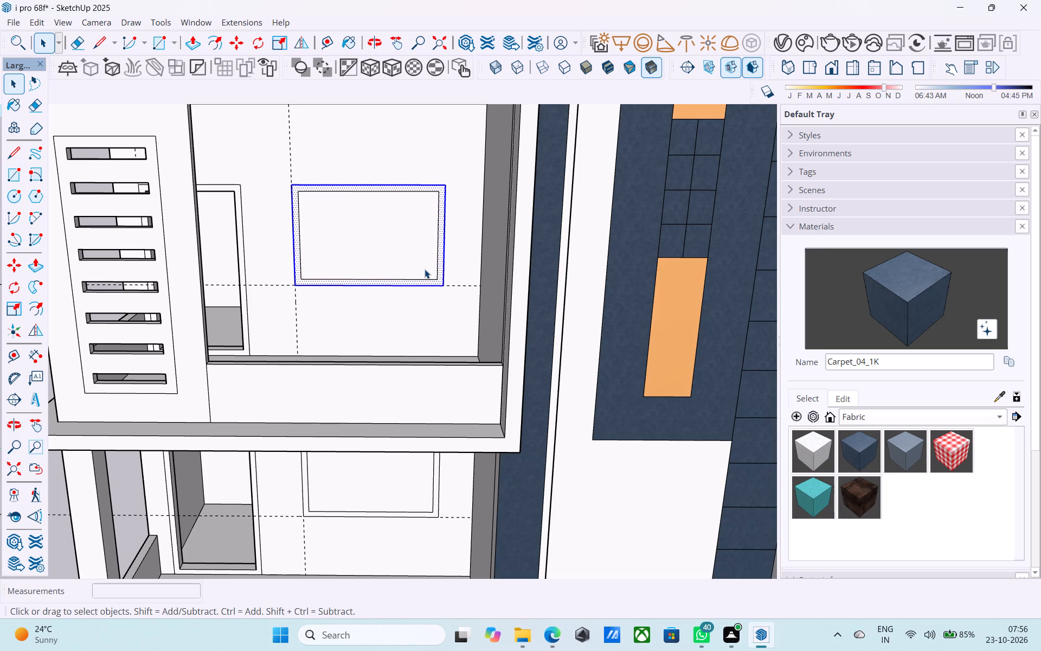
key("p")
left_click(425, 269)
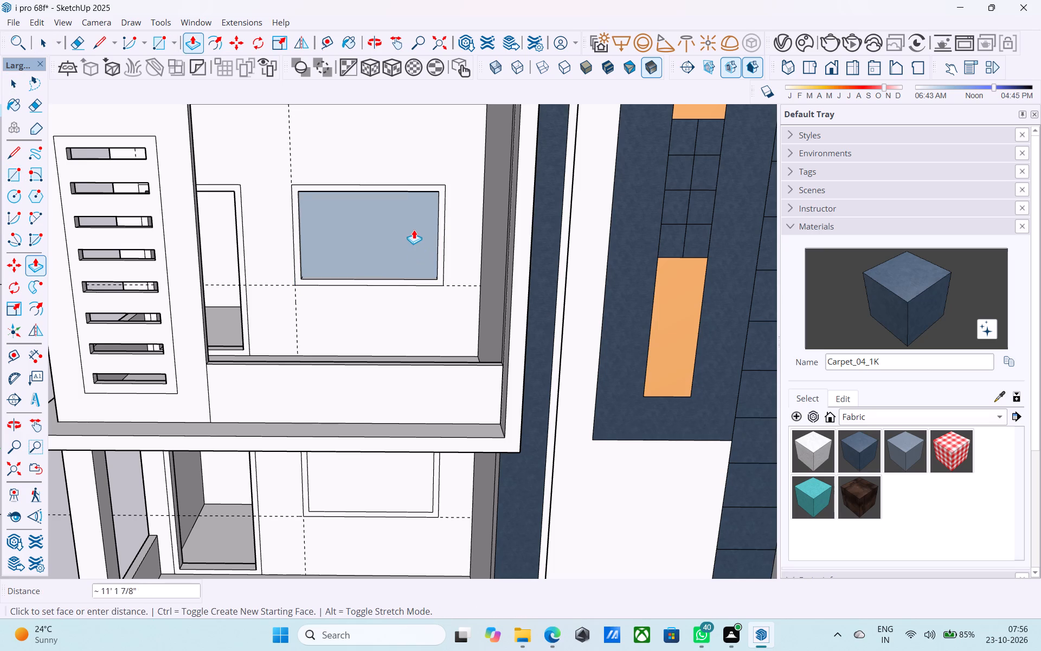
scroll(412, 225, "up", 4)
left_click(401, 214)
scroll(402, 199, "down", 9)
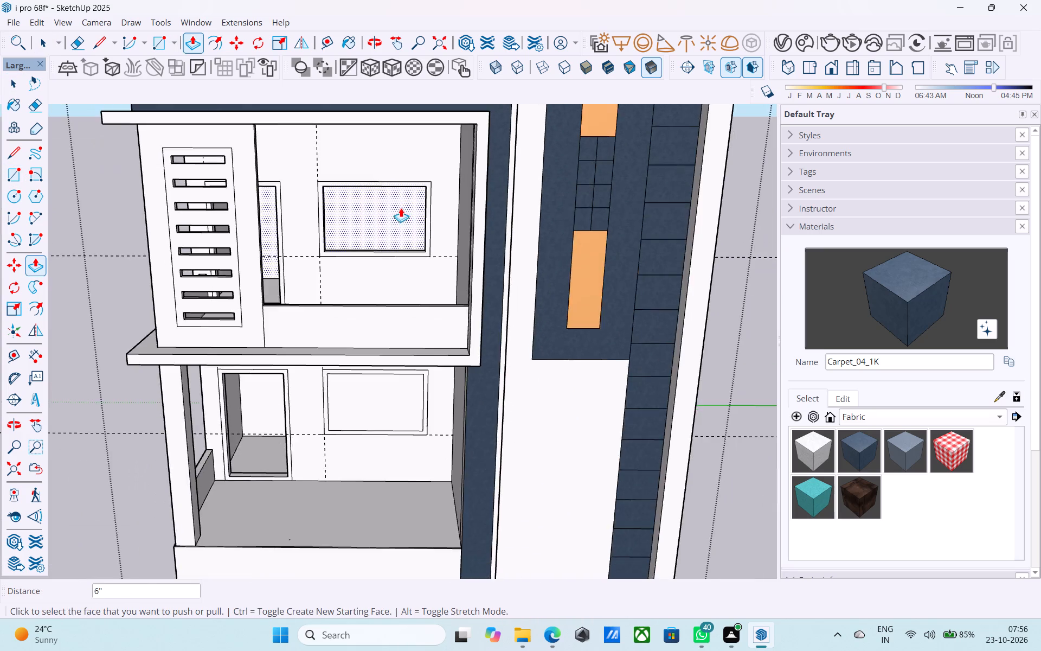
Repeat the 6" push on the ground-floor window's pane face to cut its opening.
scroll(401, 208, "down", 2)
scroll(402, 284, "up", 4)
double_click(391, 323)
key("space")
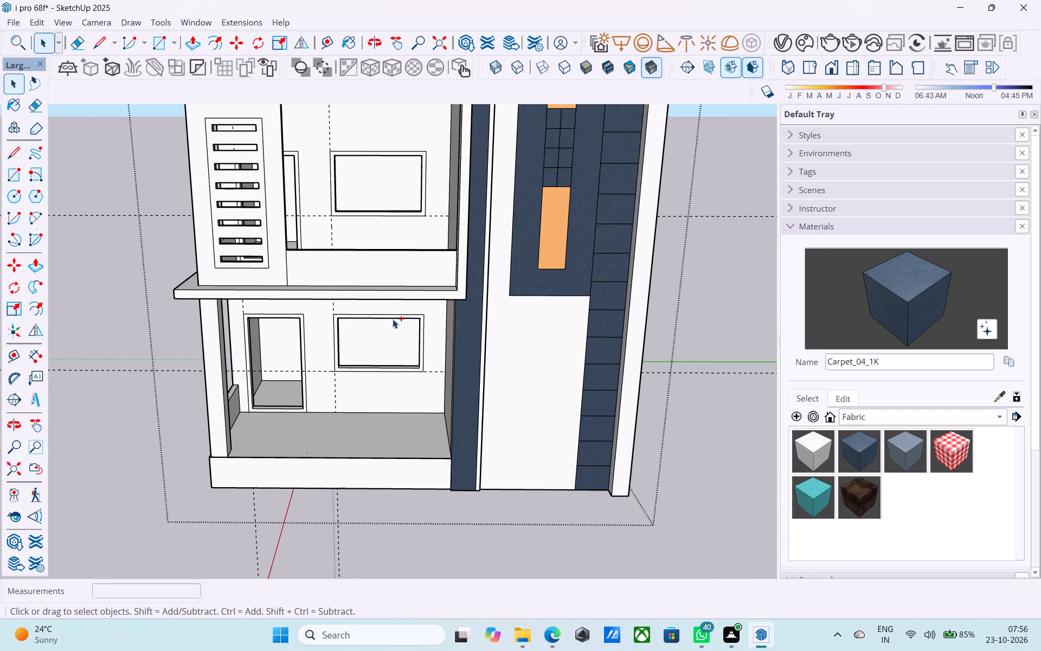
Save the model.
key("ctrl+s")
key("space")
Examine the front elevation and the side of the house from several angles.
scroll(395, 316, "down", 6)
middle_click_drag(395, 316, 395, 304)
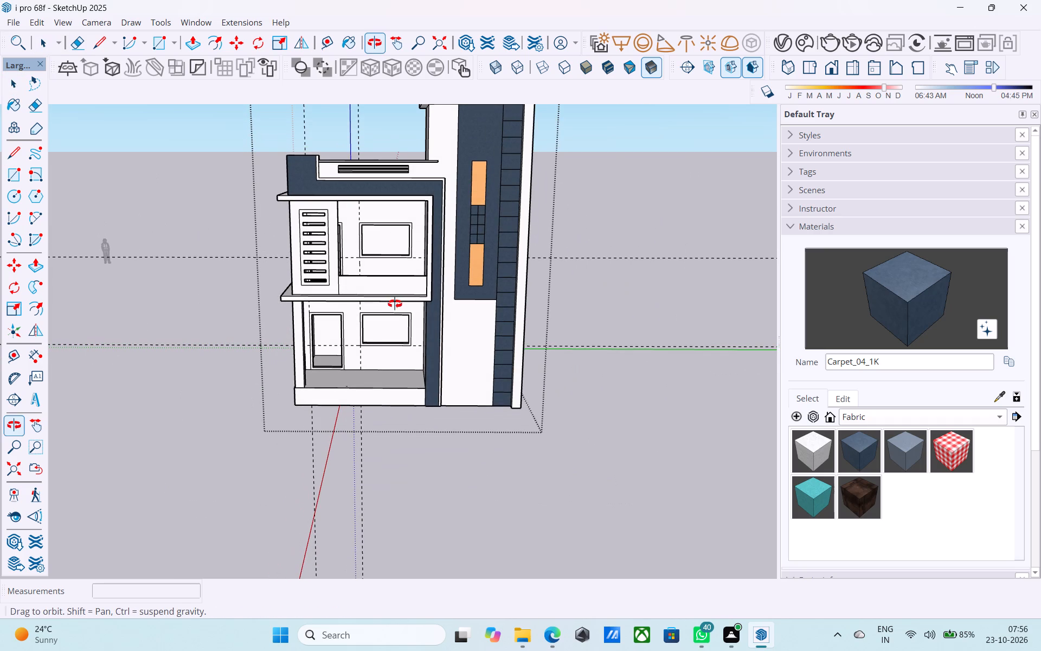
middle_click_drag(395, 304, 395, 304)
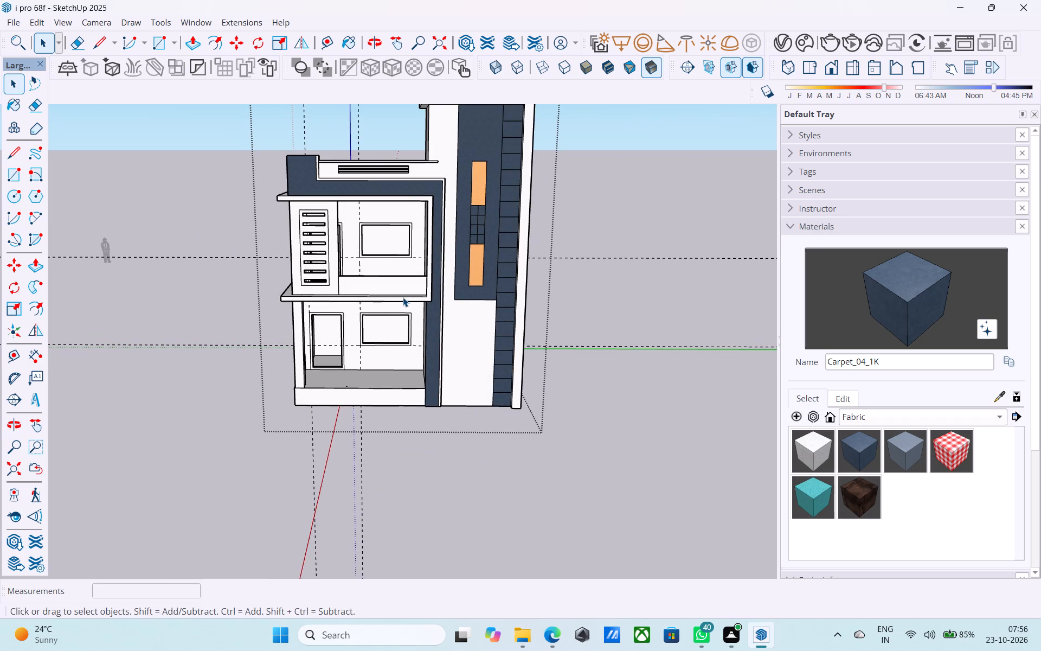
scroll(403, 296, "down", 6)
middle_click_drag(403, 296, 403, 293)
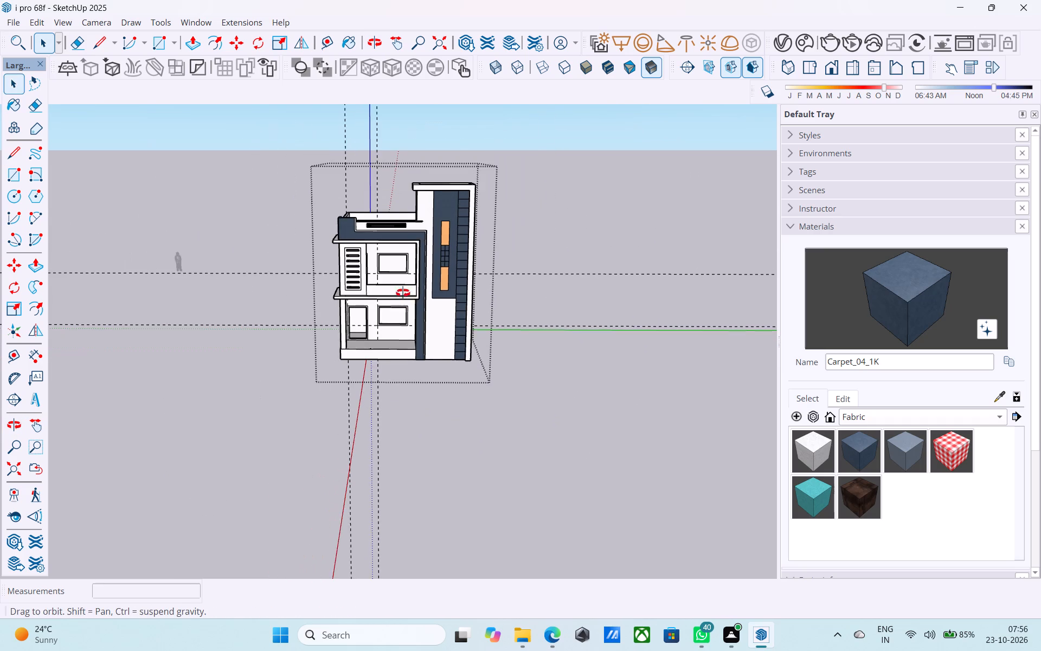
middle_click_drag(403, 293, 406, 272)
scroll(406, 272, "up", 5)
scroll(407, 272, "down", 3)
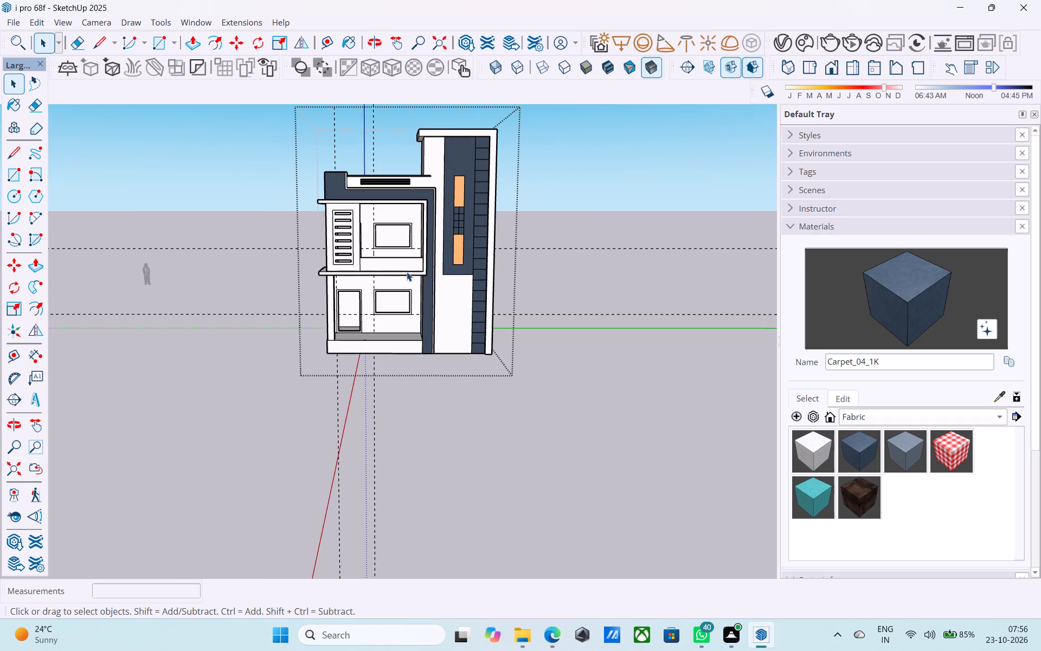
middle_click_drag(405, 330, 510, 345)
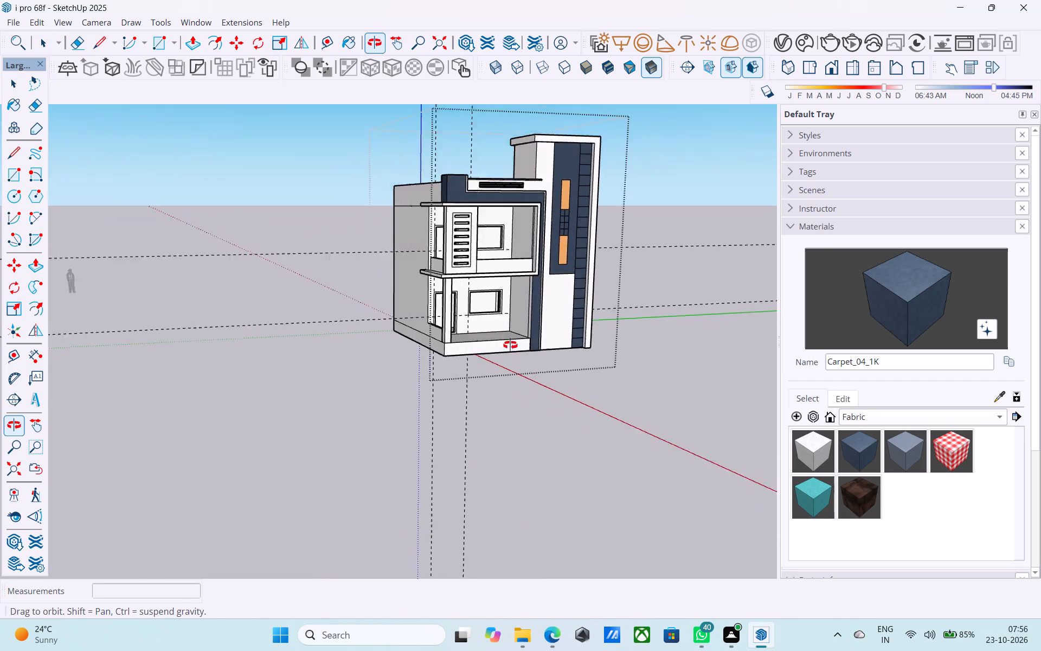
middle_click_drag(510, 345, 525, 362)
scroll(397, 350, "down", 4)
middle_click_drag(582, 365, 566, 362)
scroll(548, 365, "up", 6)
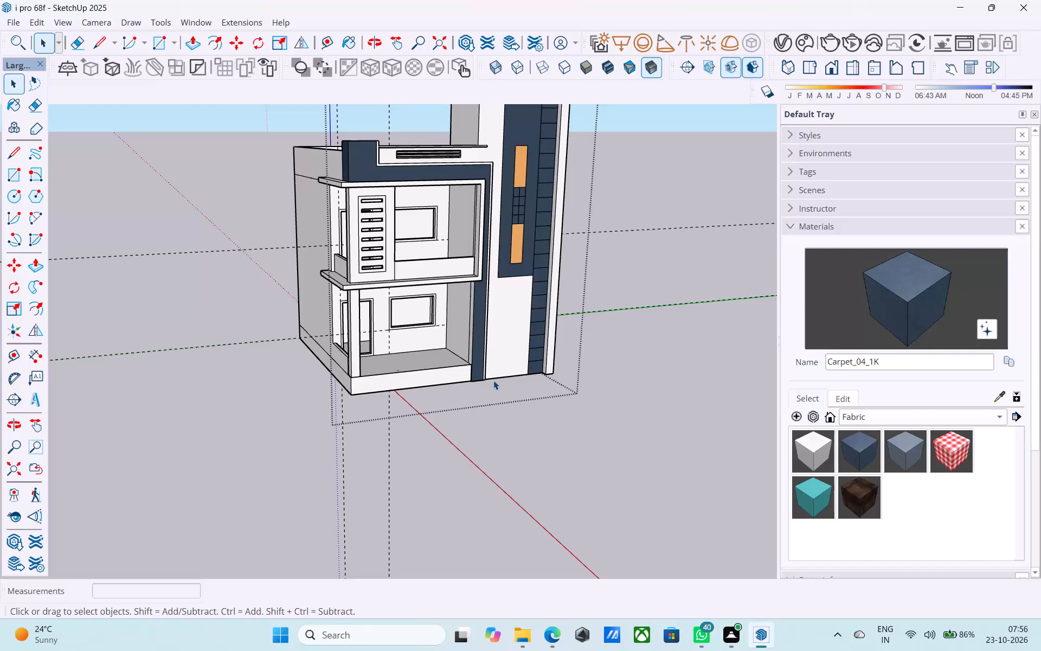
scroll(493, 380, "up", 5)
scroll(513, 376, "down", 6)
middle_click_drag(524, 369, 609, 358)
Copy the front plinth's top edge 2' down to its base and divide the copy into 4 equal spacings.
scroll(501, 381, "up", 12)
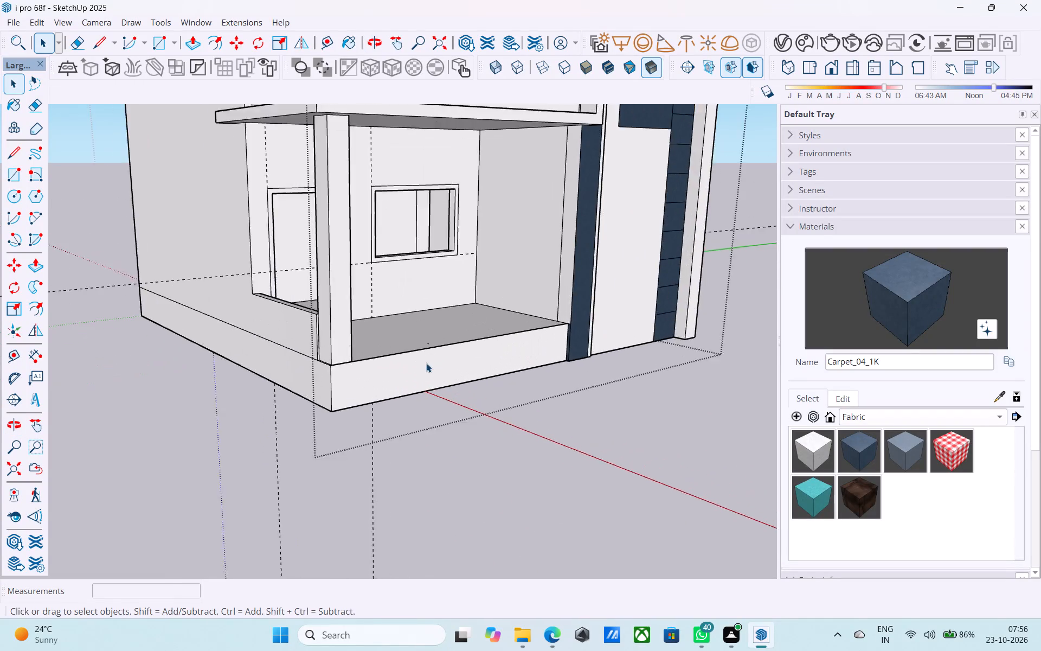
scroll(426, 363, "up", 3)
middle_click_drag(422, 360, 436, 371)
left_click(378, 362)
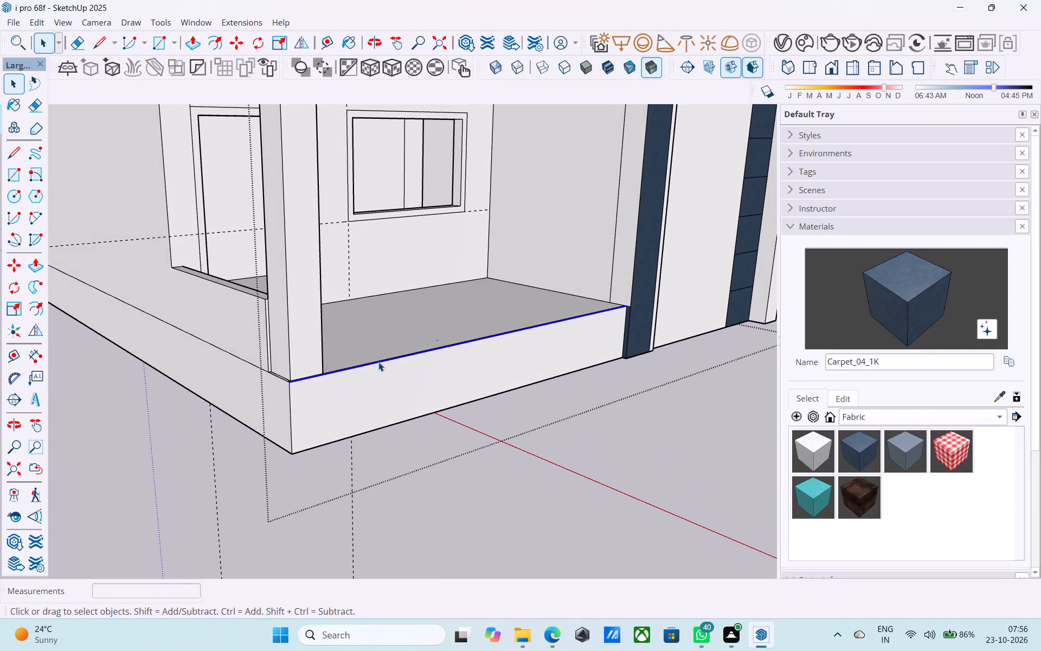
middle_click_drag(378, 365, 395, 405)
middle_click_drag(395, 405, 413, 413)
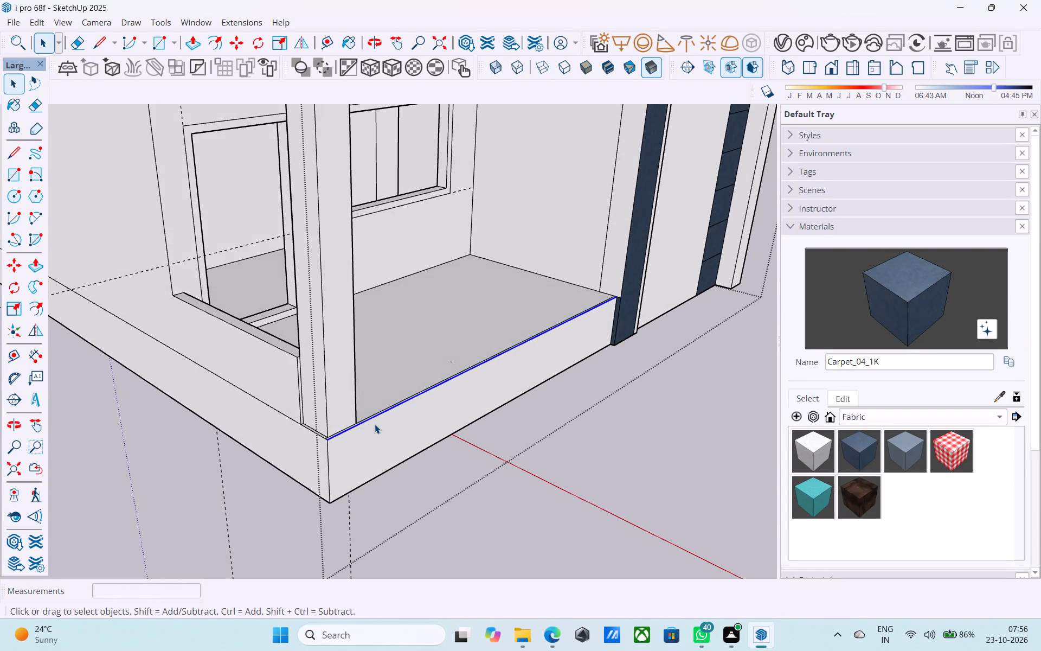
scroll(371, 426, "up", 11)
scroll(328, 422, "down", 6)
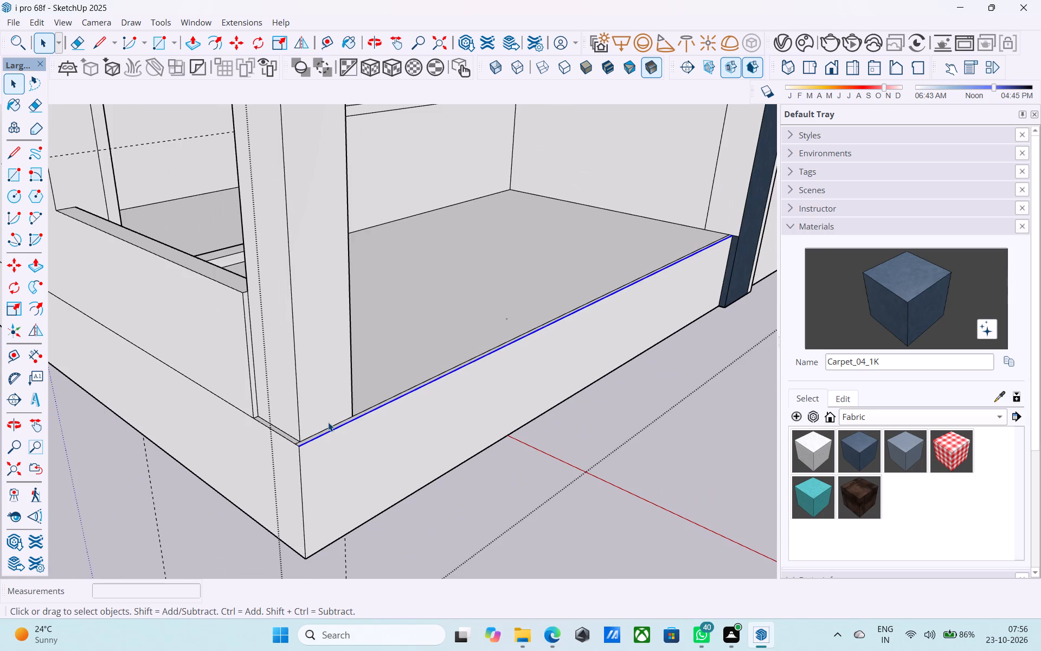
key("m")
left_click(302, 450)
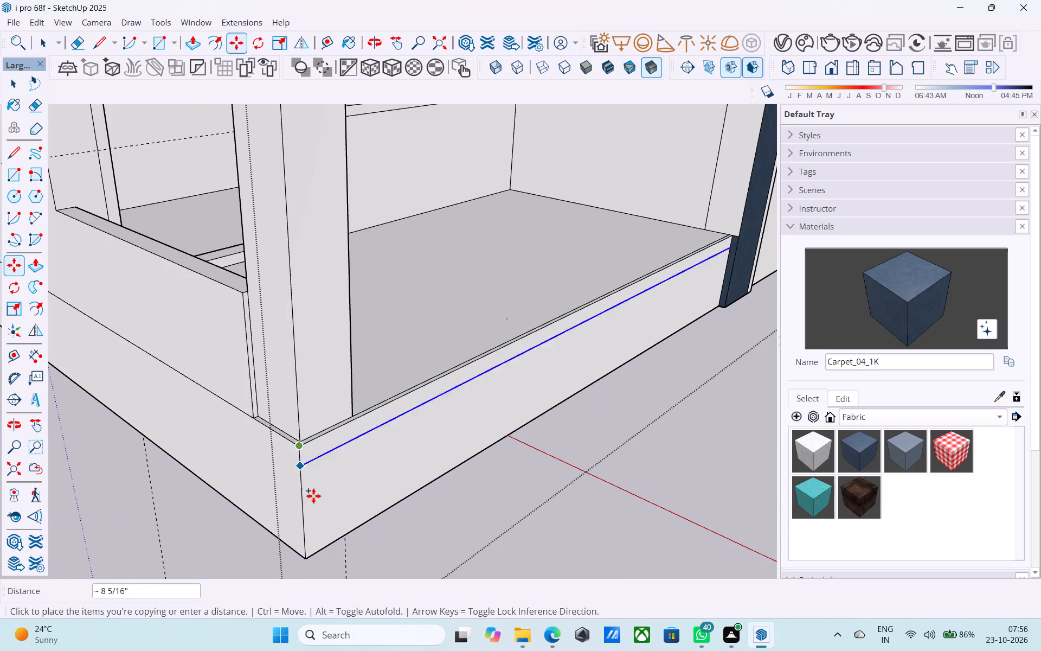
left_click(311, 557)
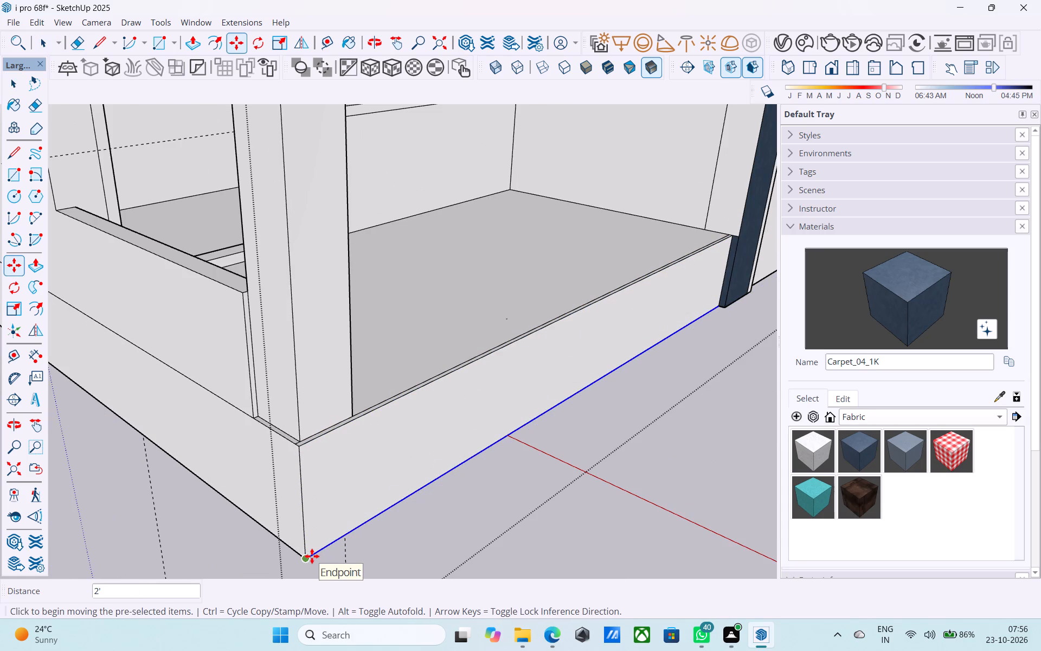
key("slash")
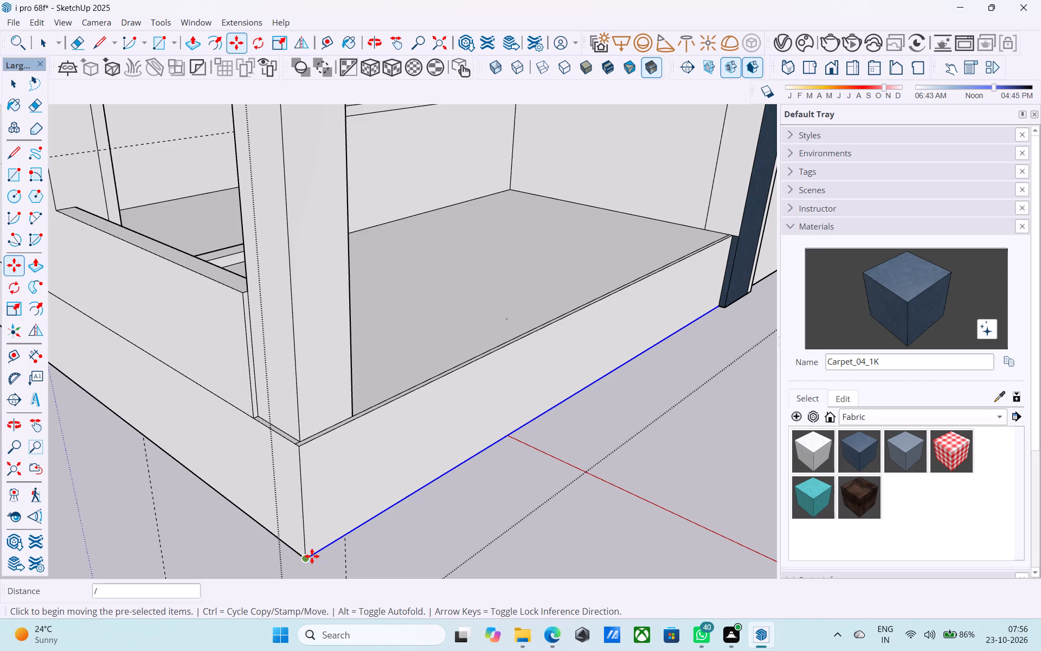
key("4")
key("Return")
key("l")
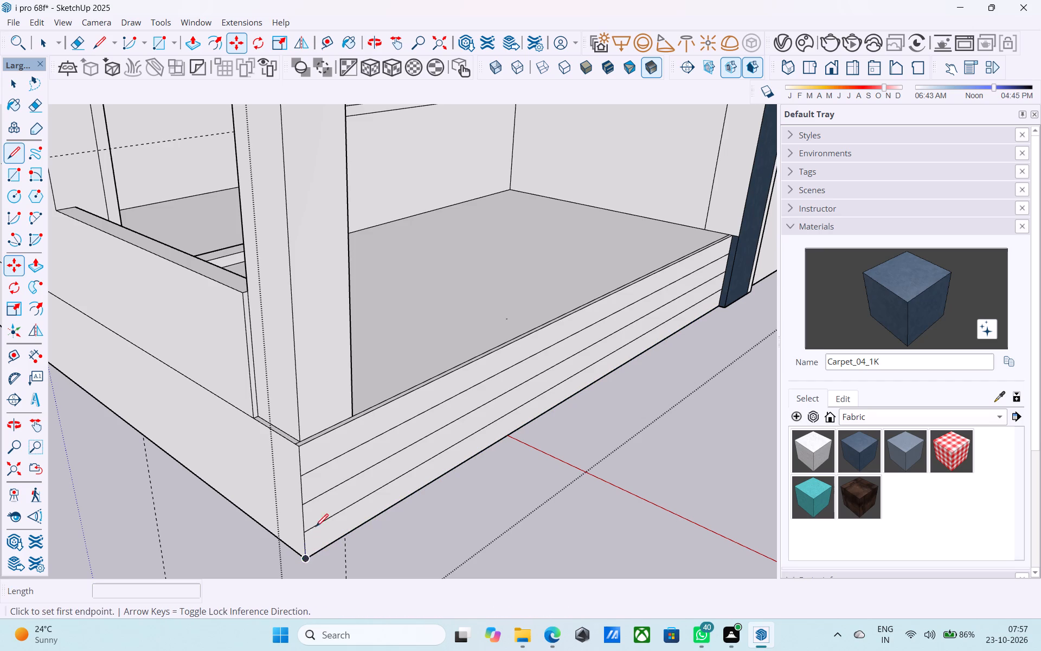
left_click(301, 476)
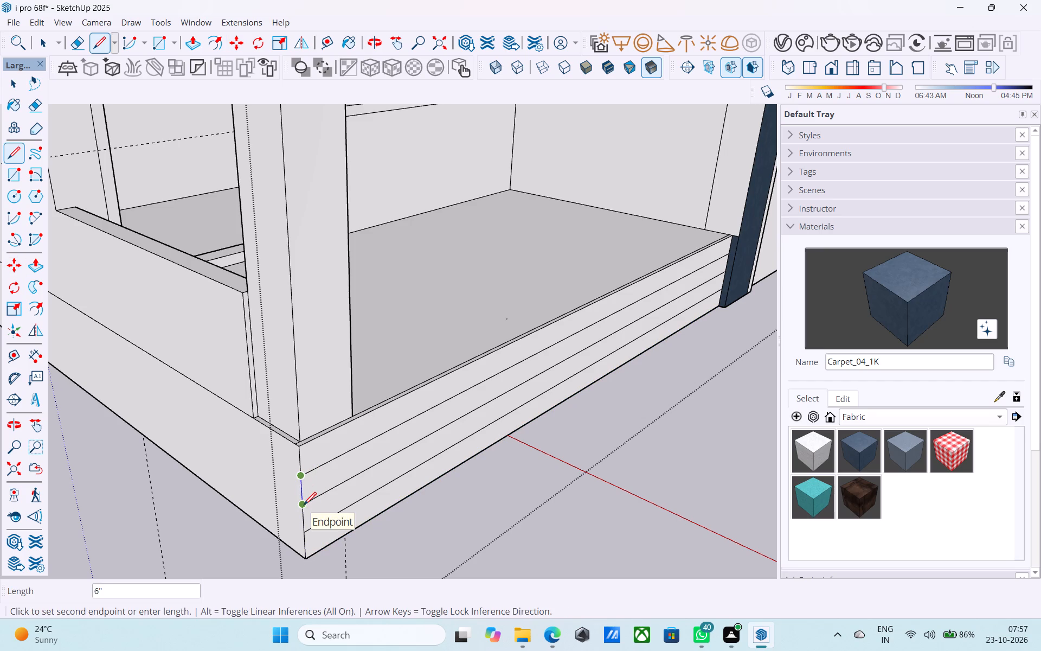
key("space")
Pull the front plinth's top strip outward 10" in total, as 2" plus a further 8".
scroll(346, 482, "down", 7)
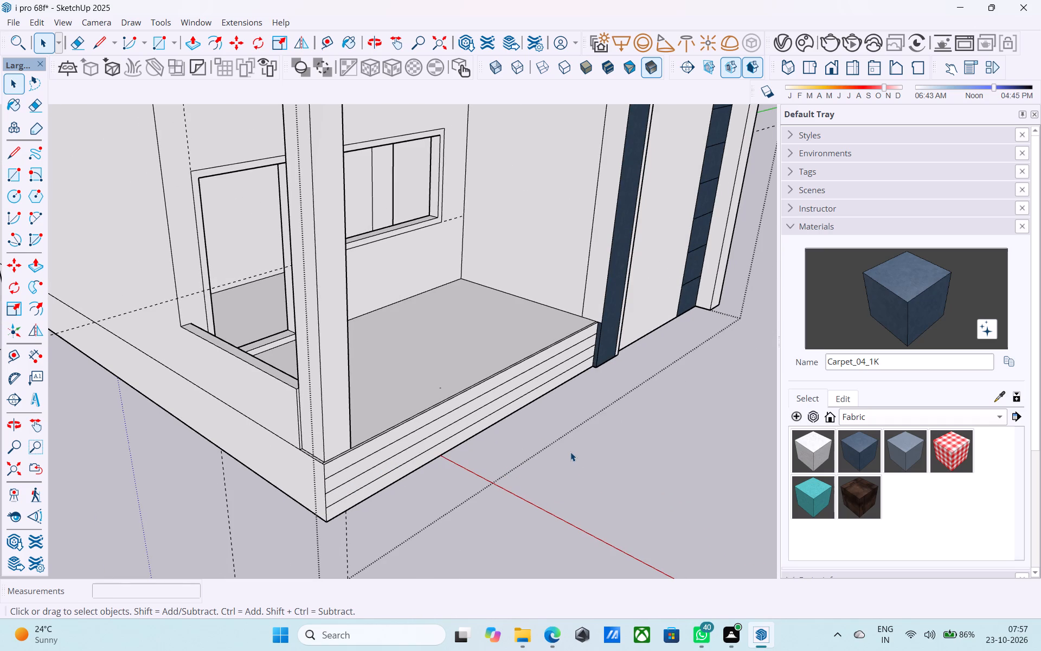
scroll(570, 452, "down", 2)
middle_click_drag(551, 473, 541, 467)
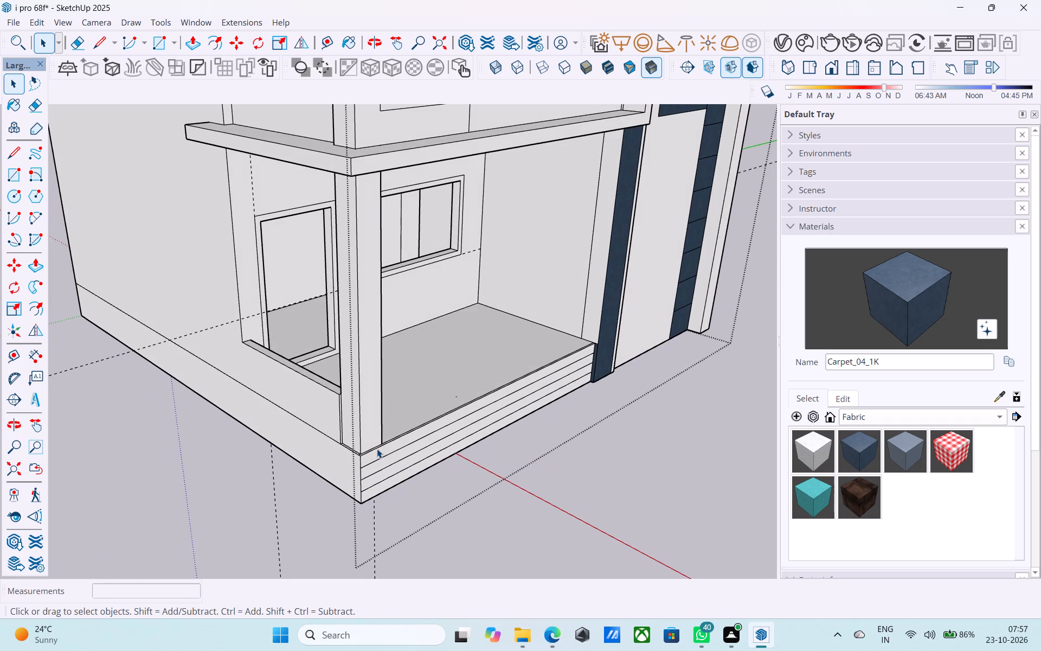
middle_click_drag(377, 448, 359, 433)
scroll(369, 445, "up", 3)
scroll(370, 446, "down", 1)
scroll(371, 446, "up", 6)
left_click(366, 429)
key("p")
left_click(366, 428)
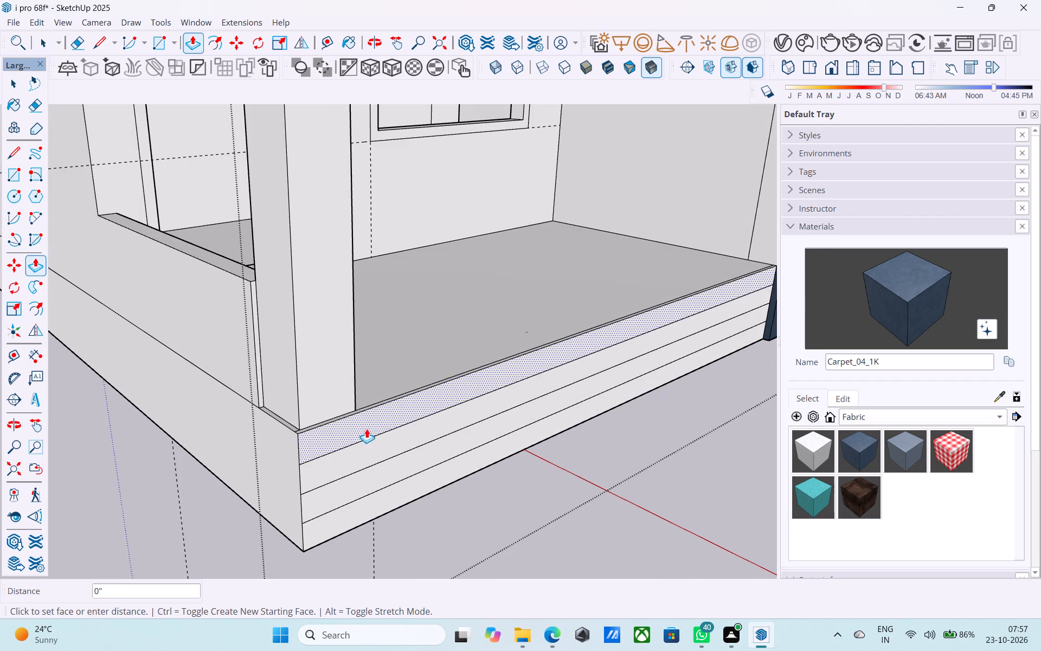
scroll(383, 438, "up", 1)
type("10")
key("shift+quotedbl")
key("Return")
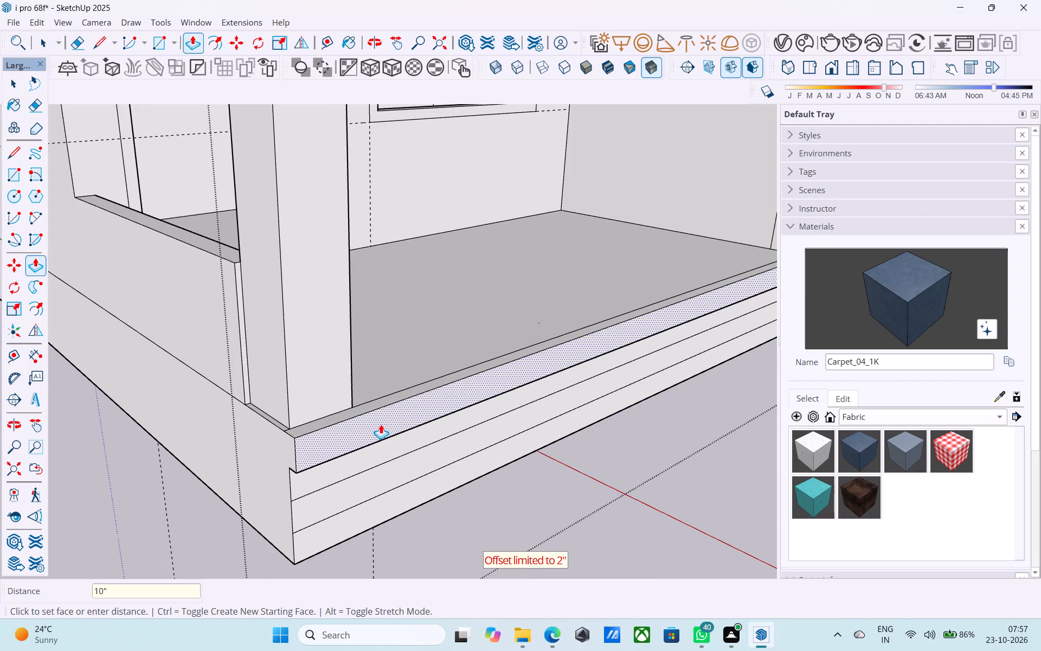
left_click(381, 424)
key("8")
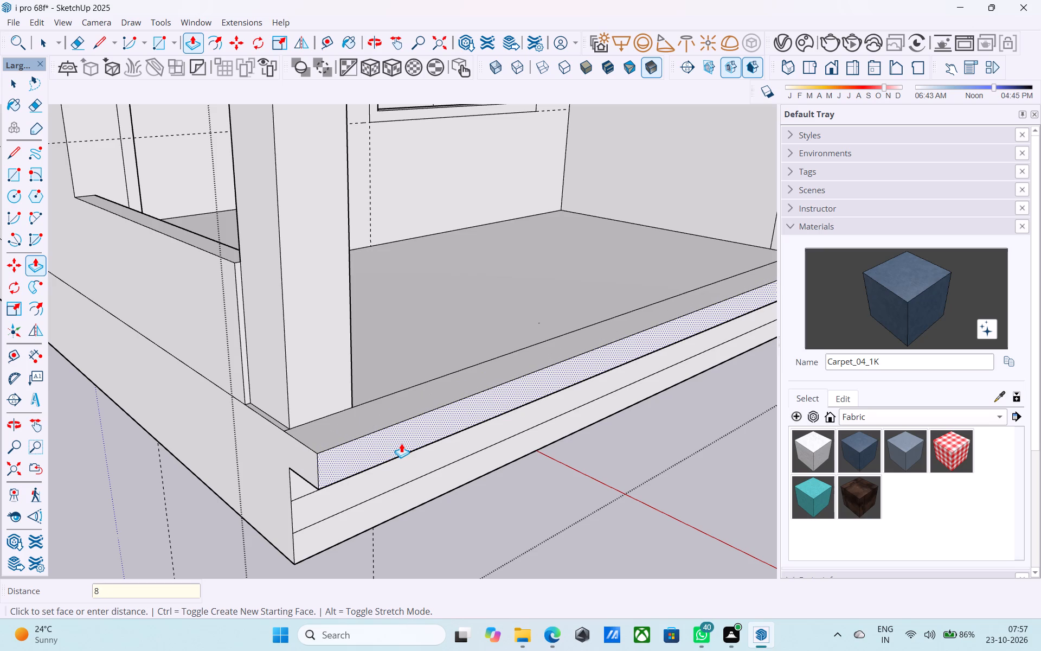
key("shift+quotedbl")
key("Return")
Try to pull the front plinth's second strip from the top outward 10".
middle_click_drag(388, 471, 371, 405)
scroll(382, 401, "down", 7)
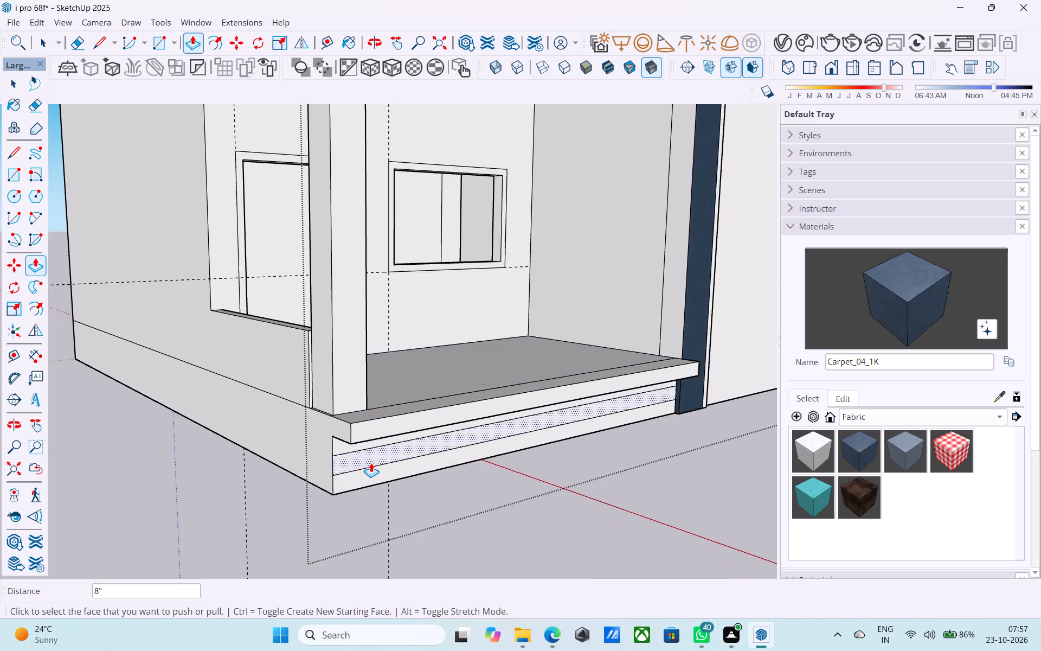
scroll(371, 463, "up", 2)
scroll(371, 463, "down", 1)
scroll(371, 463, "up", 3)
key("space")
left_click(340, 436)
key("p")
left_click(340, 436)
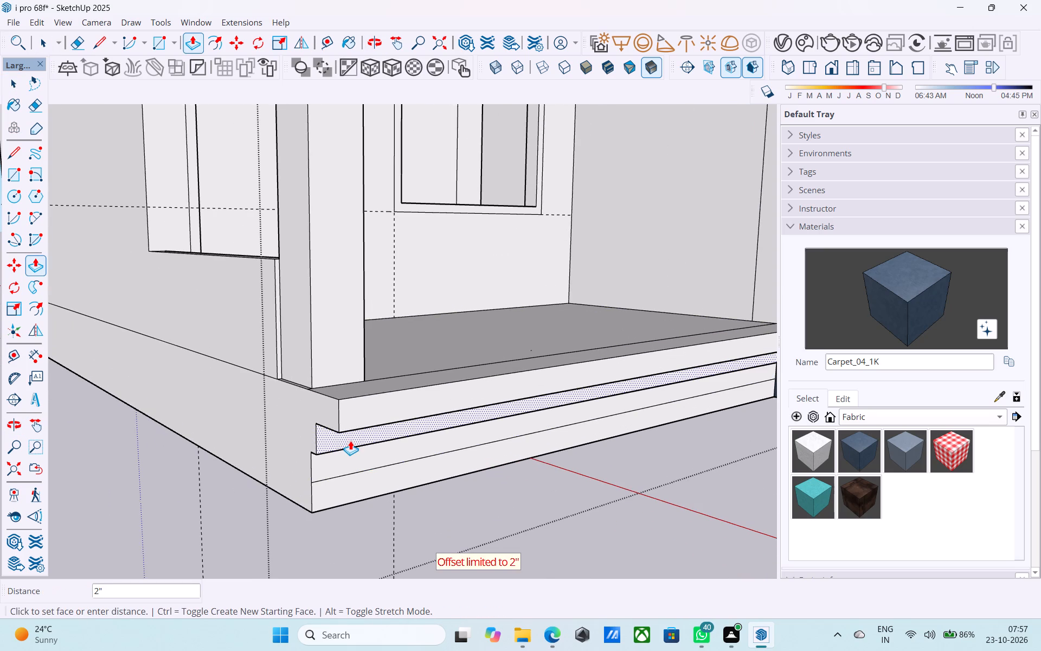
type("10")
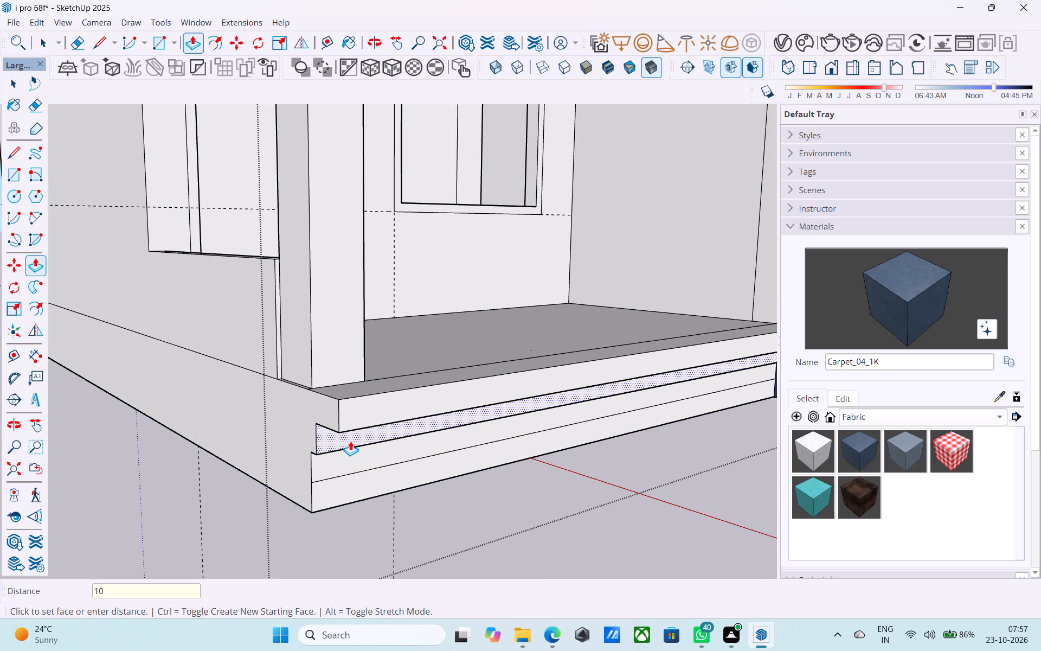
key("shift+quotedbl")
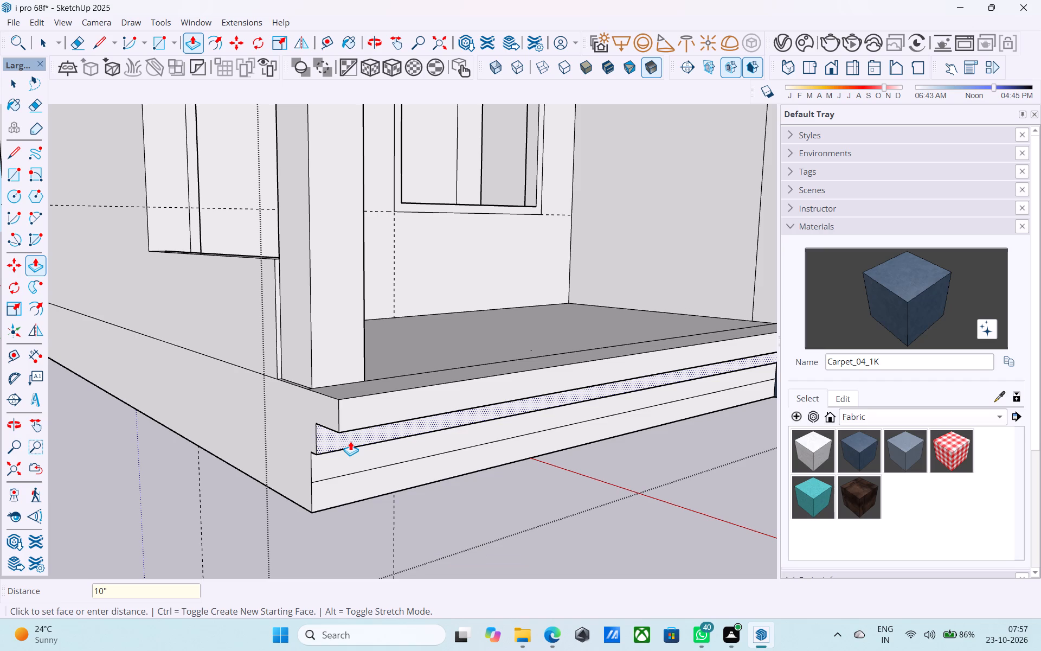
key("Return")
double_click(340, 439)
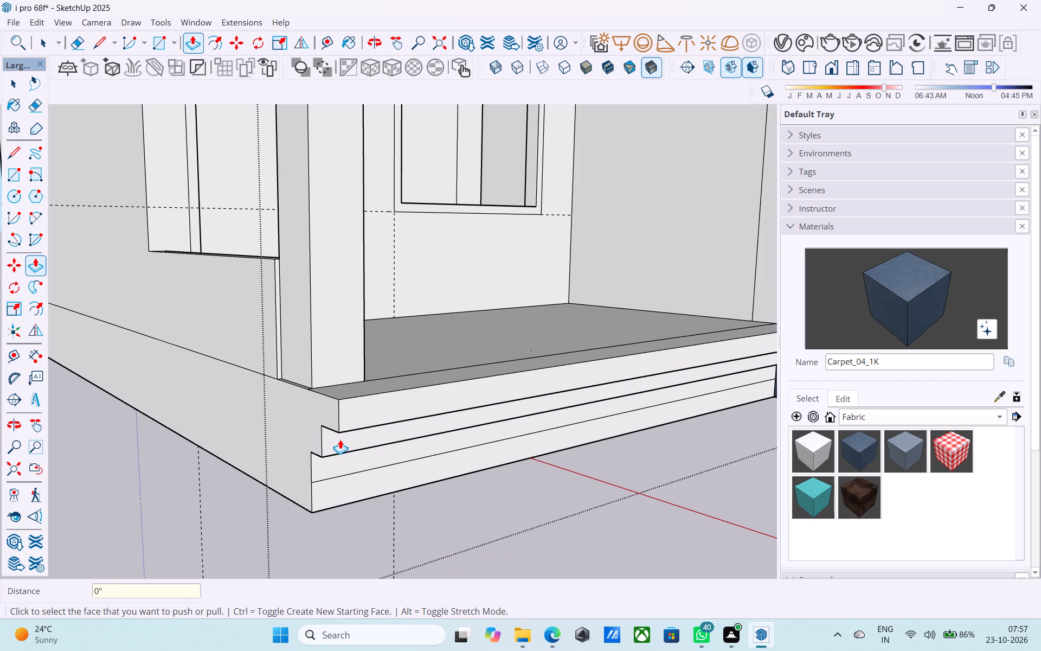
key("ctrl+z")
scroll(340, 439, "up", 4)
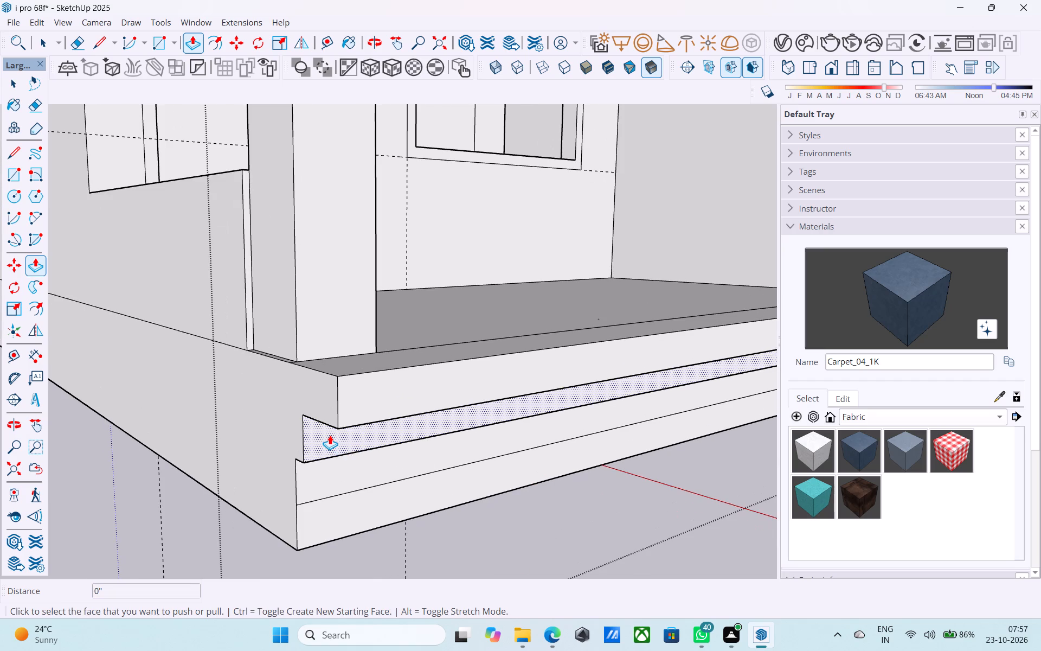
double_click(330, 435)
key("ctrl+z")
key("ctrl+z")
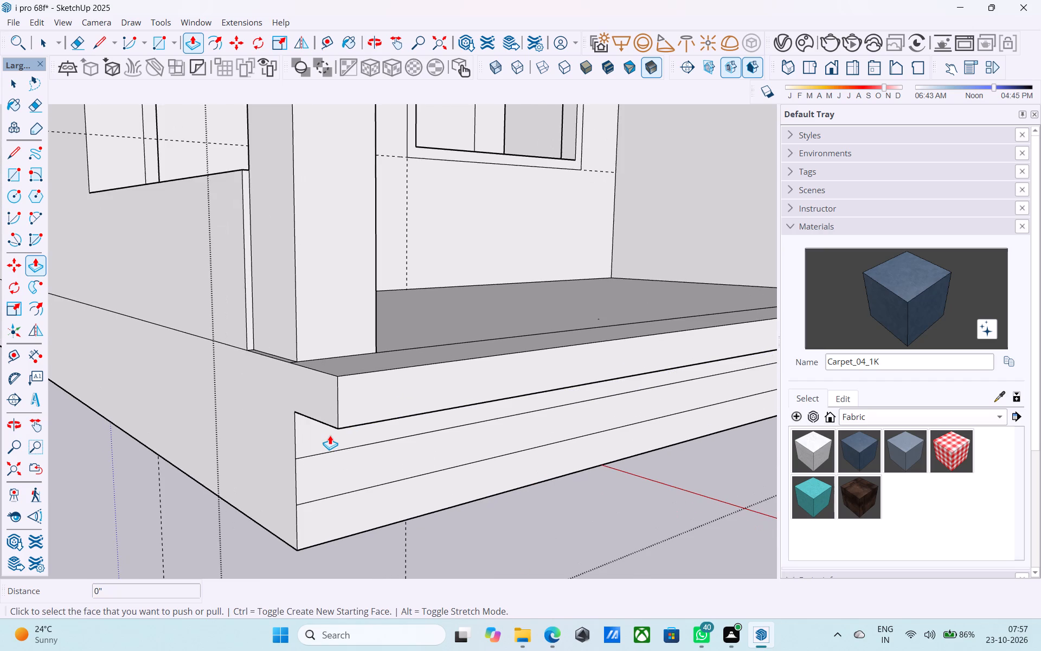
Pull the second, third and bottom strips of the front plinth outward 2" each, flush with one another.
left_click(320, 437)
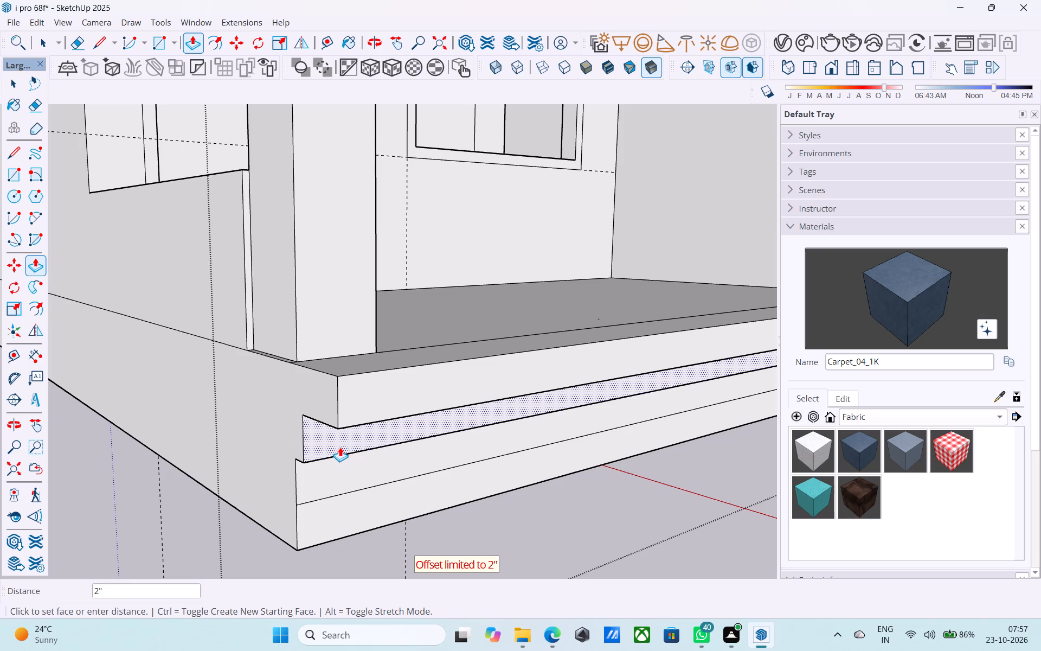
scroll(344, 438, "down", 8)
left_click(350, 429)
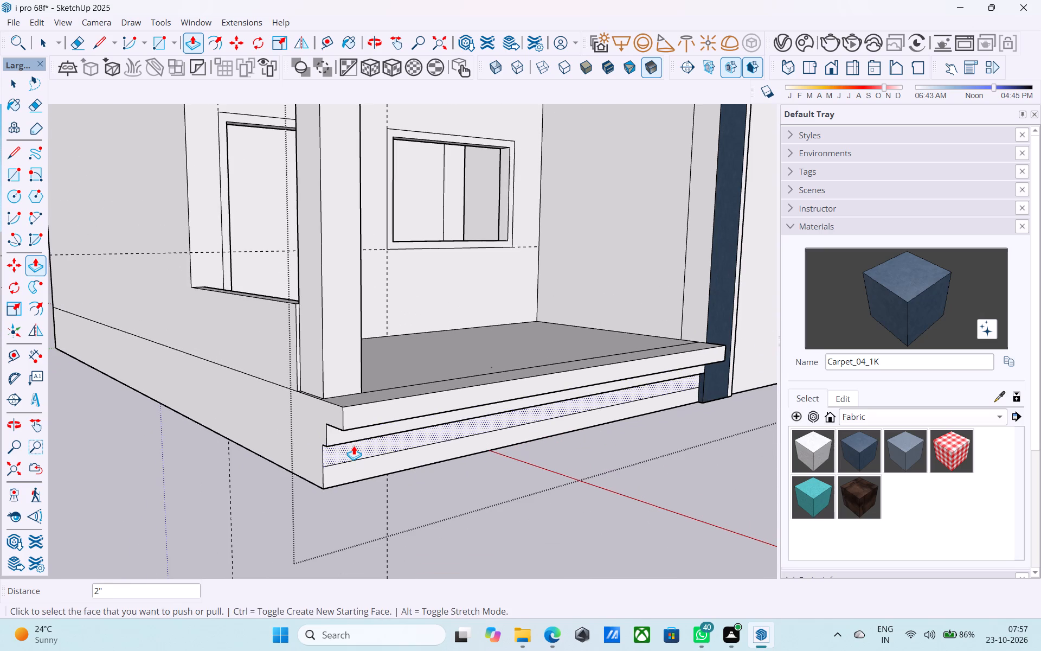
double_click(354, 445)
double_click(354, 461)
key("ctrl+z")
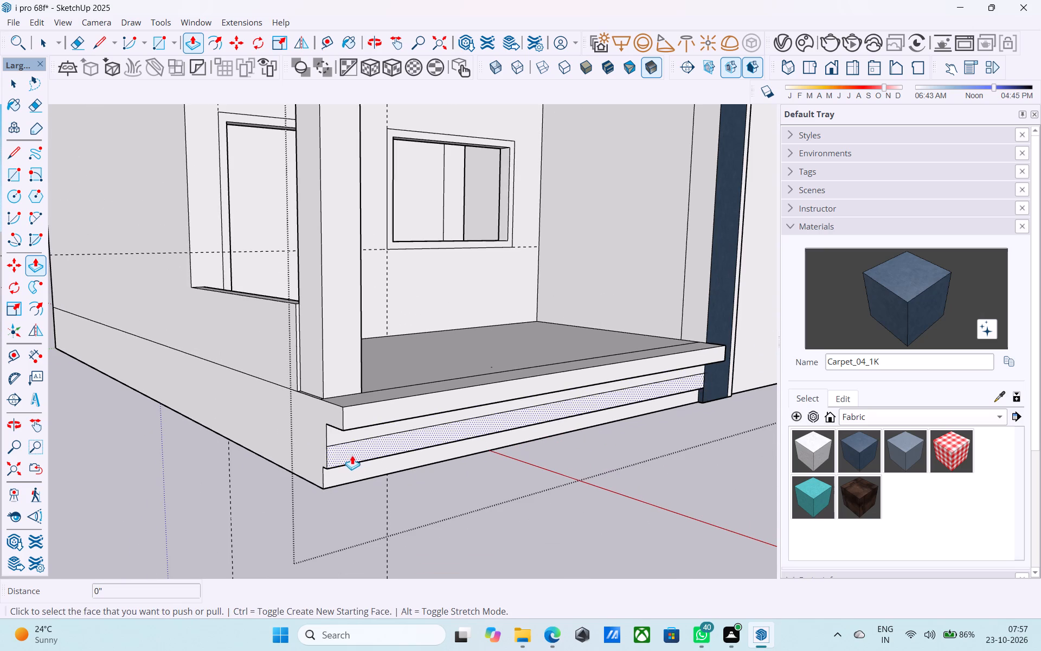
double_click(354, 473)
left_click(363, 426)
key("space")
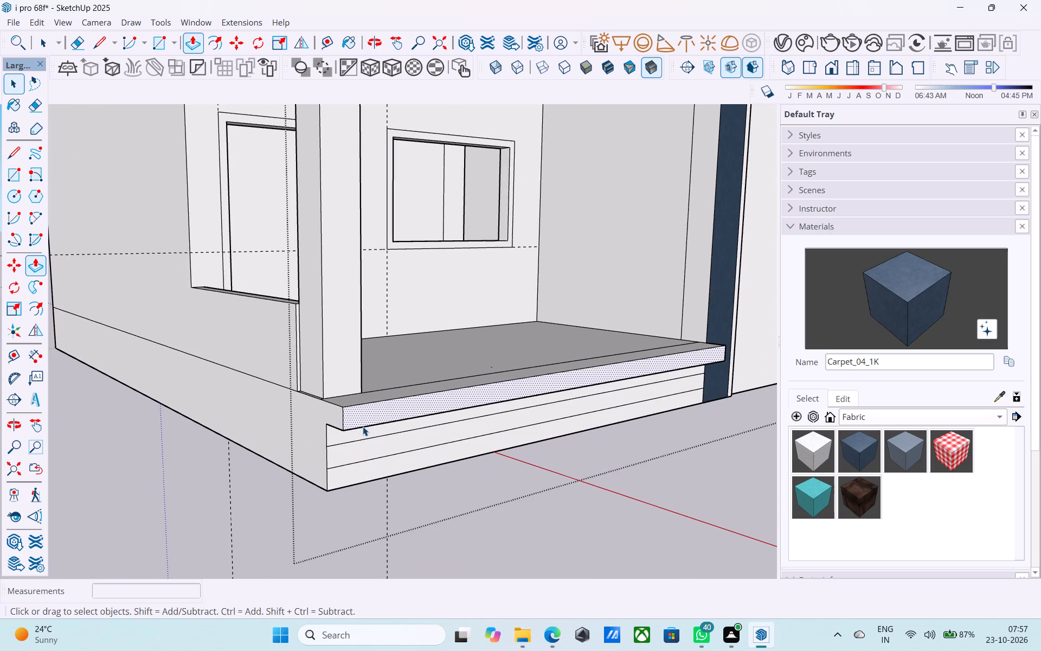
Pull the plinth's second strip outward with a 10" distance and repeat the pull so it projects past the top strip.
scroll(359, 435, "up", 4)
left_click(358, 435)
key("p")
left_click(358, 435)
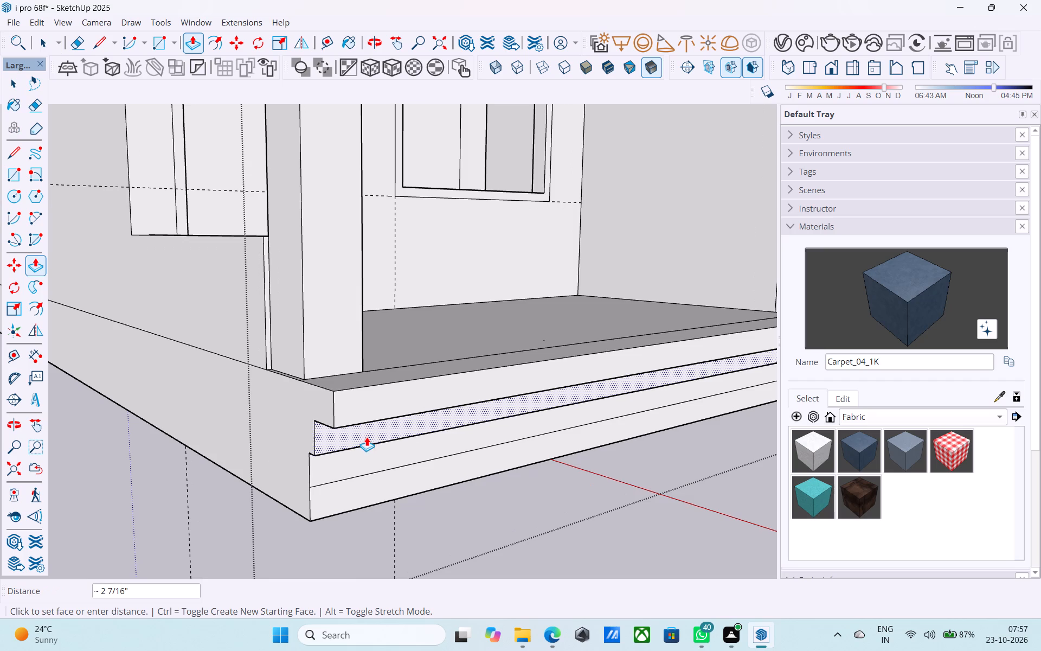
type("10\"")
key("Return")
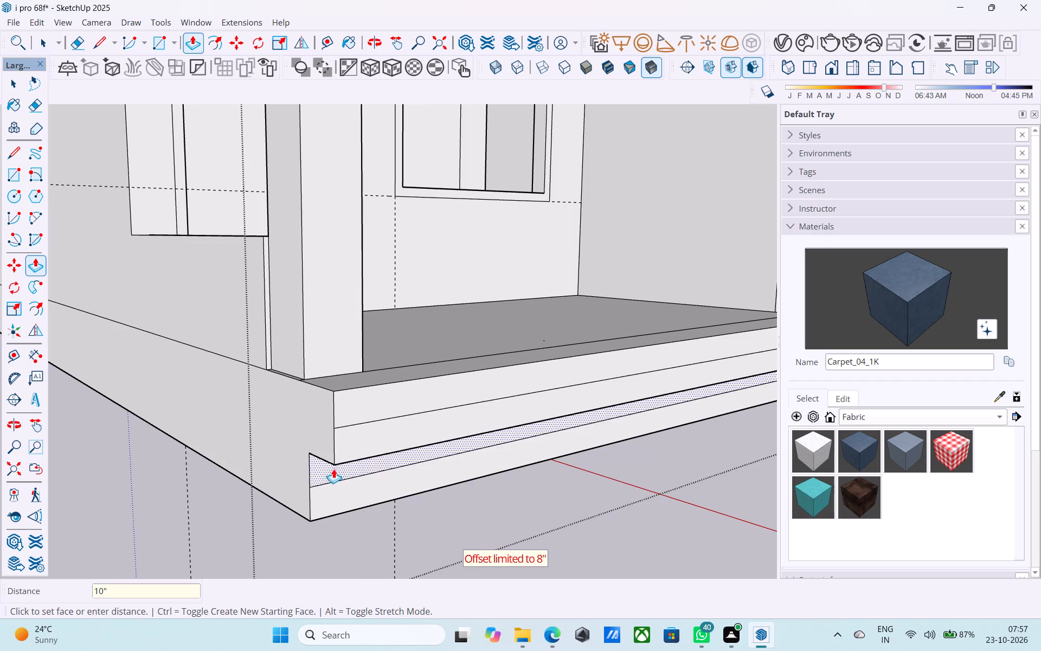
double_click(346, 448)
Repeat the pull on the third strip until it projects past the second, and pull the bottom strip out once.
double_click(333, 468)
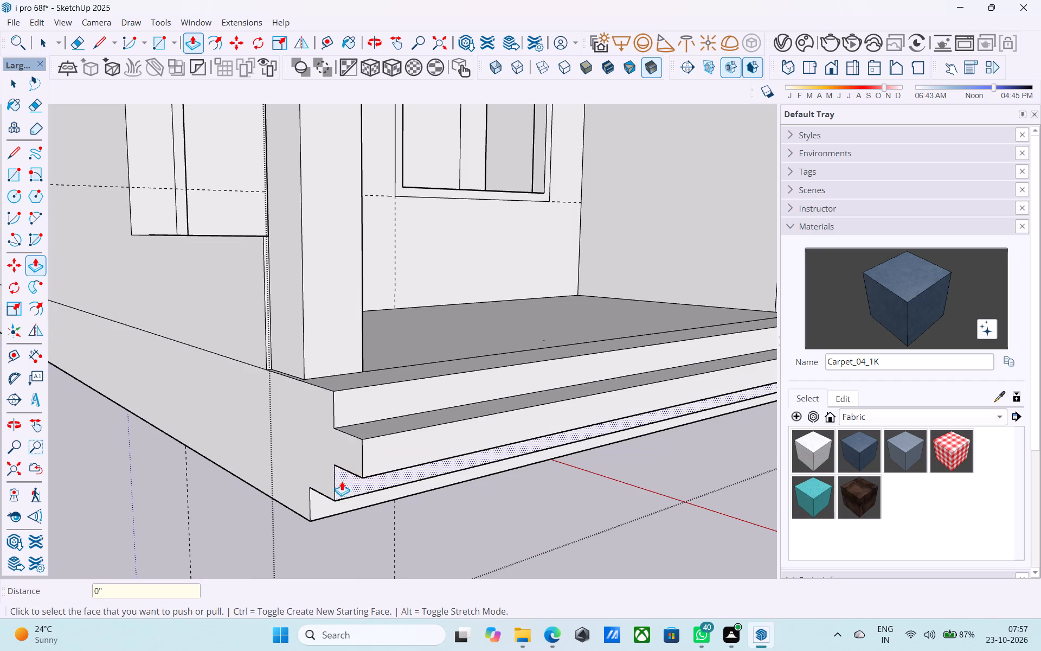
double_click(342, 481)
double_click(371, 487)
double_click(332, 502)
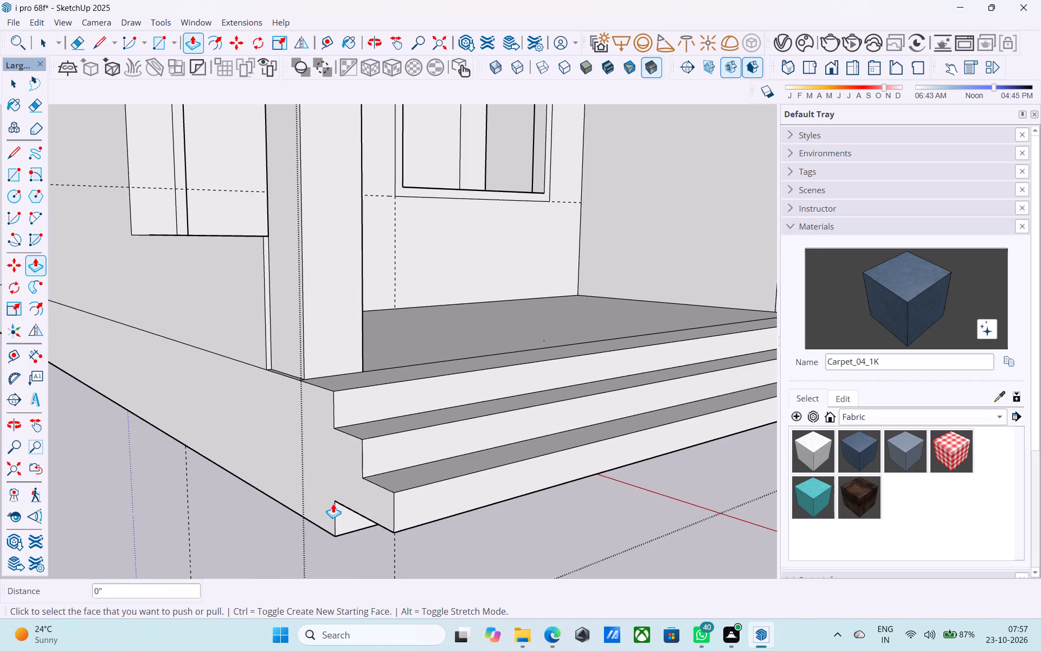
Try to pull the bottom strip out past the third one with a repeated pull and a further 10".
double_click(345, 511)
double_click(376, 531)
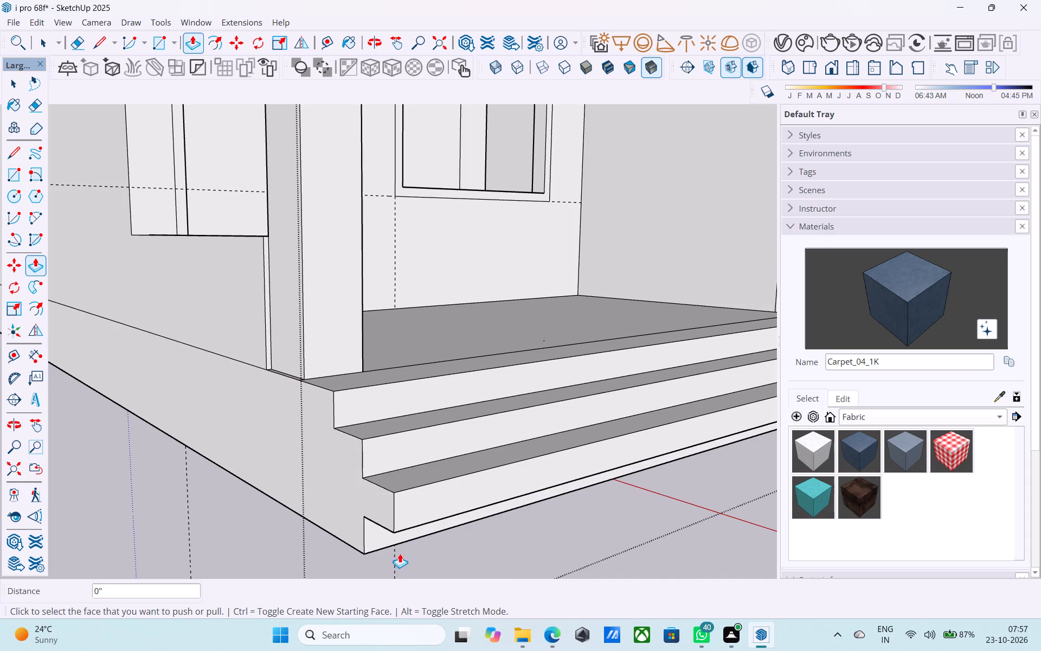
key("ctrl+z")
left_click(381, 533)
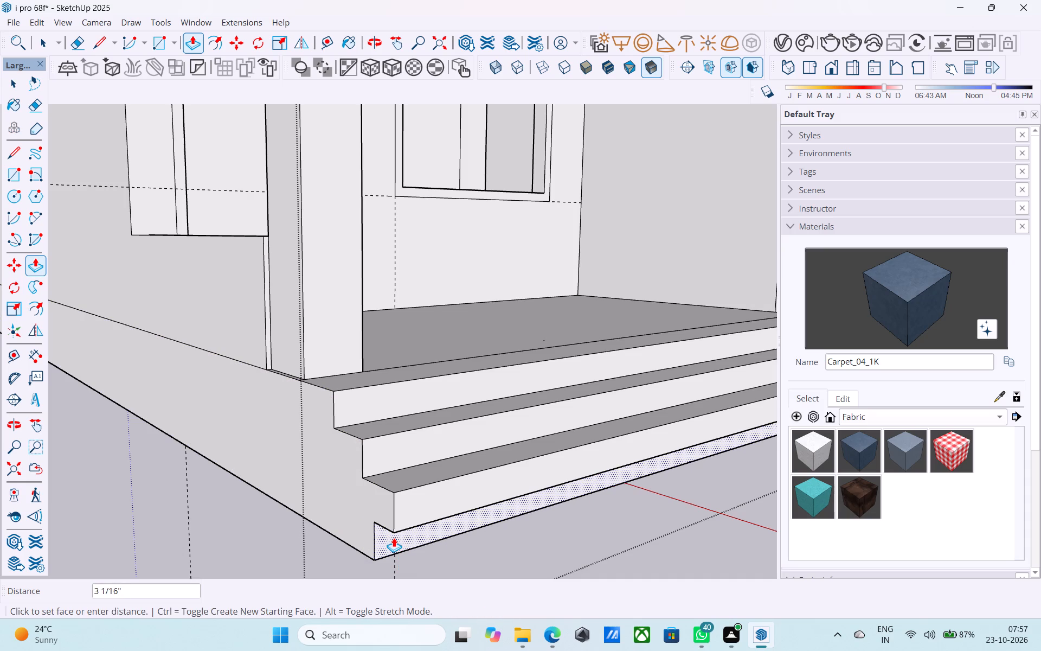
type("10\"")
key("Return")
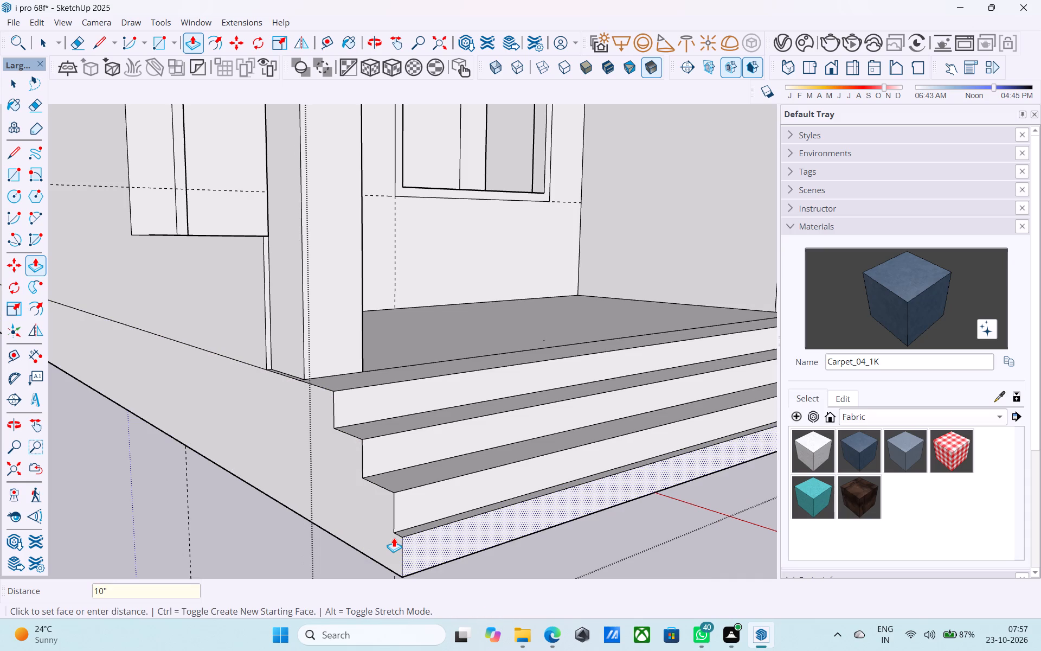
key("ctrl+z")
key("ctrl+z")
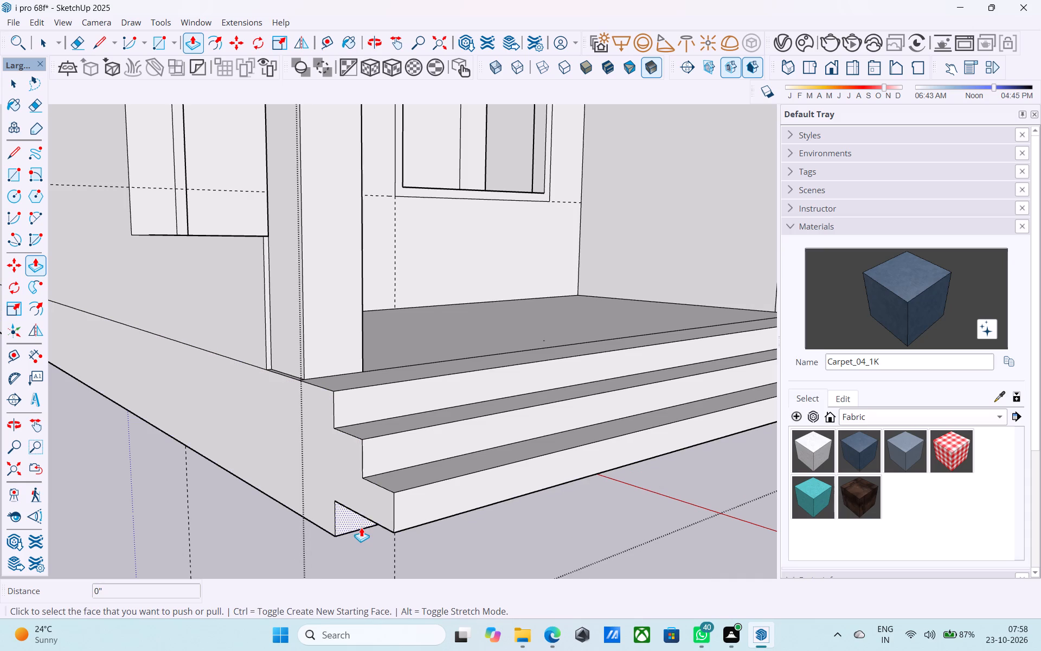
Repeat the pull twice on the bottom strip so it projects past the third strip.
double_click(355, 524)
double_click(376, 541)
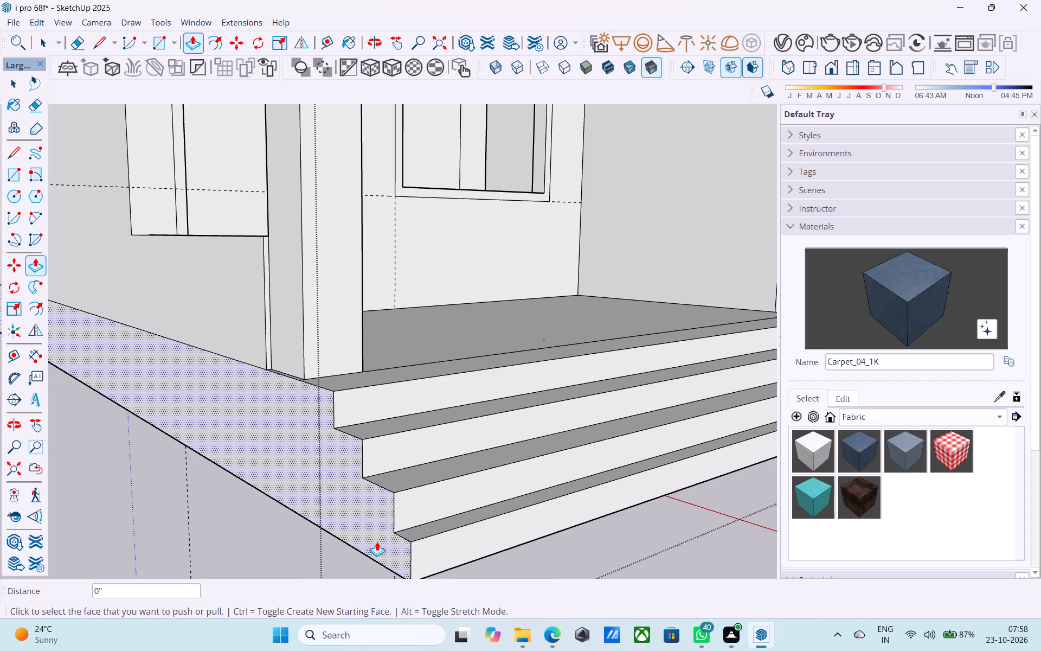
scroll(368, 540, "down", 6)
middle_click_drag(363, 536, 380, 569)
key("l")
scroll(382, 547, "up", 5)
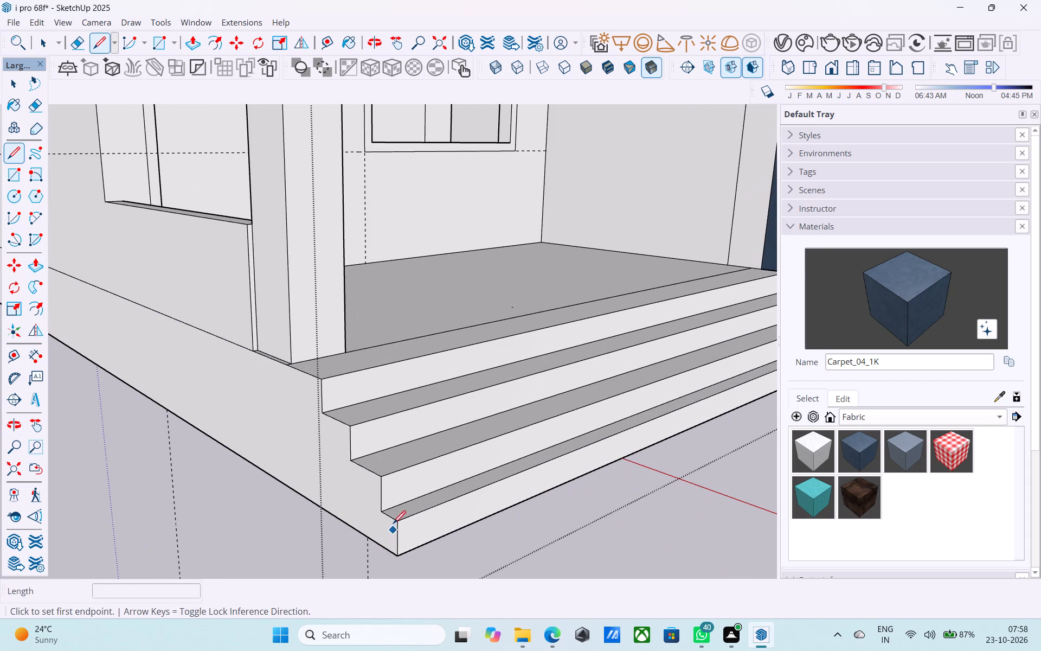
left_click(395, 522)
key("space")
Pull the bottom step's front face outward a further 6".
left_click(413, 532)
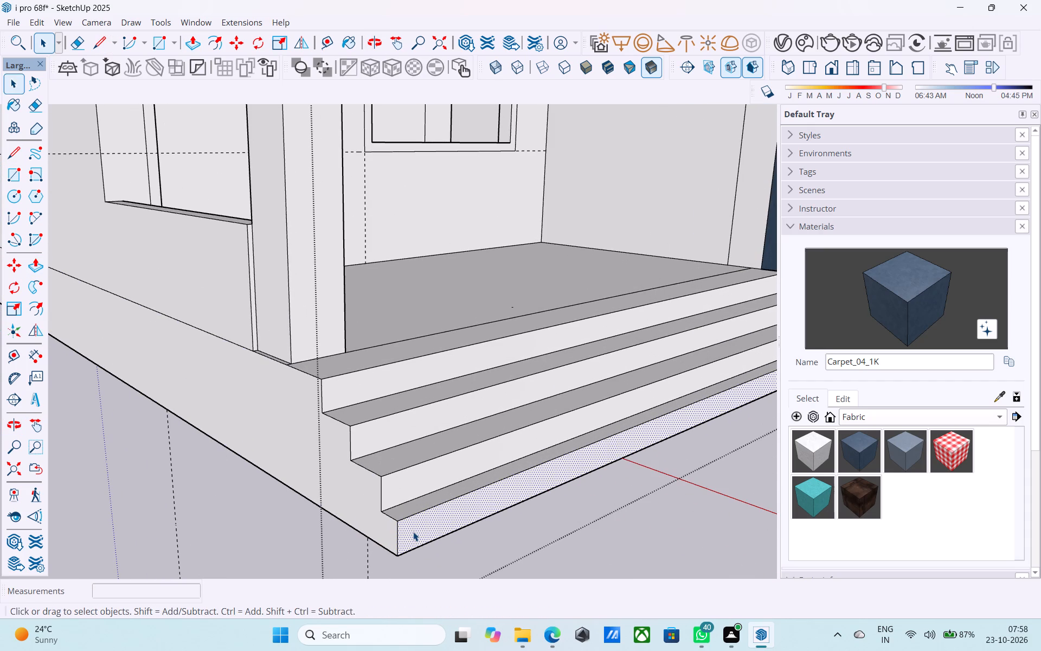
key("p")
left_click(413, 532)
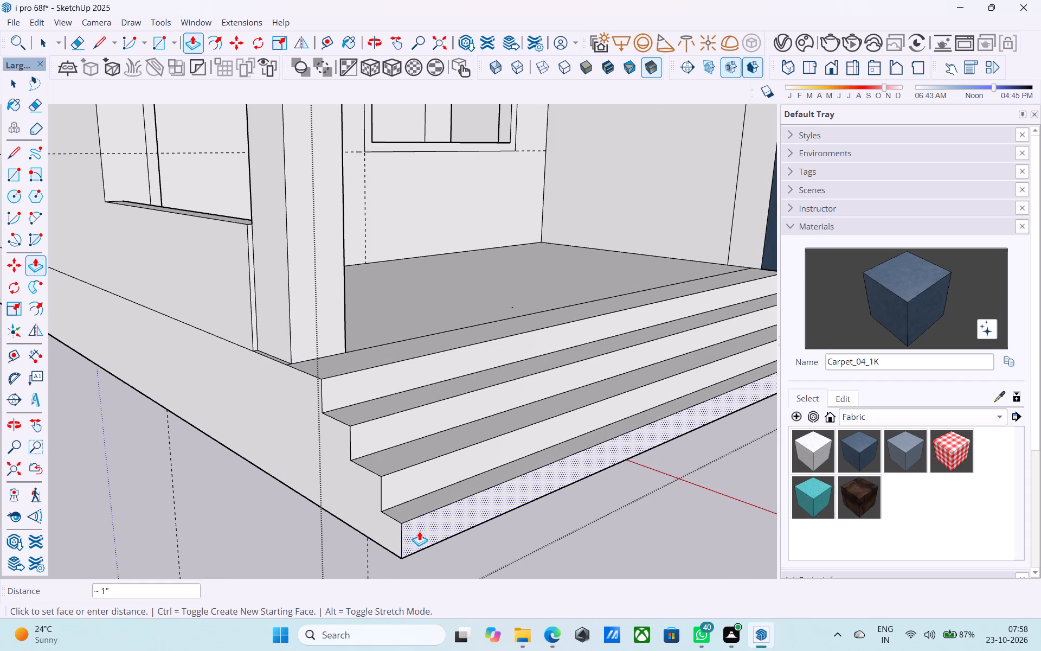
type("6\"")
key("Return")
key("space")
Examine the entrance steps and the whole house from the front, above and the side.
scroll(402, 397, "down", 6)
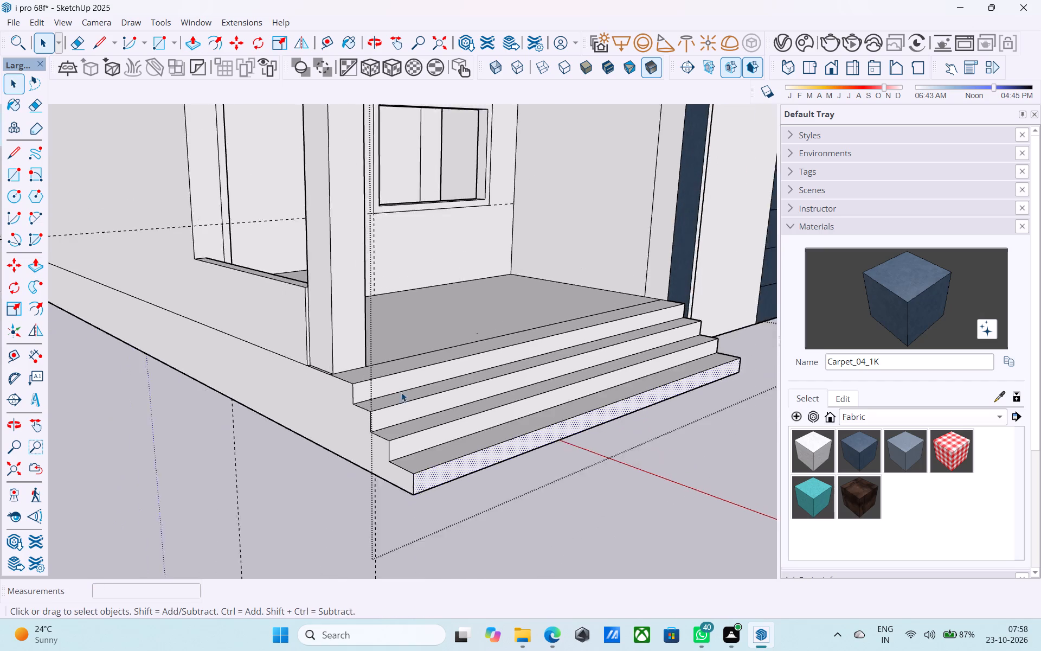
middle_click_drag(401, 392, 240, 521)
scroll(352, 388, "down", 7)
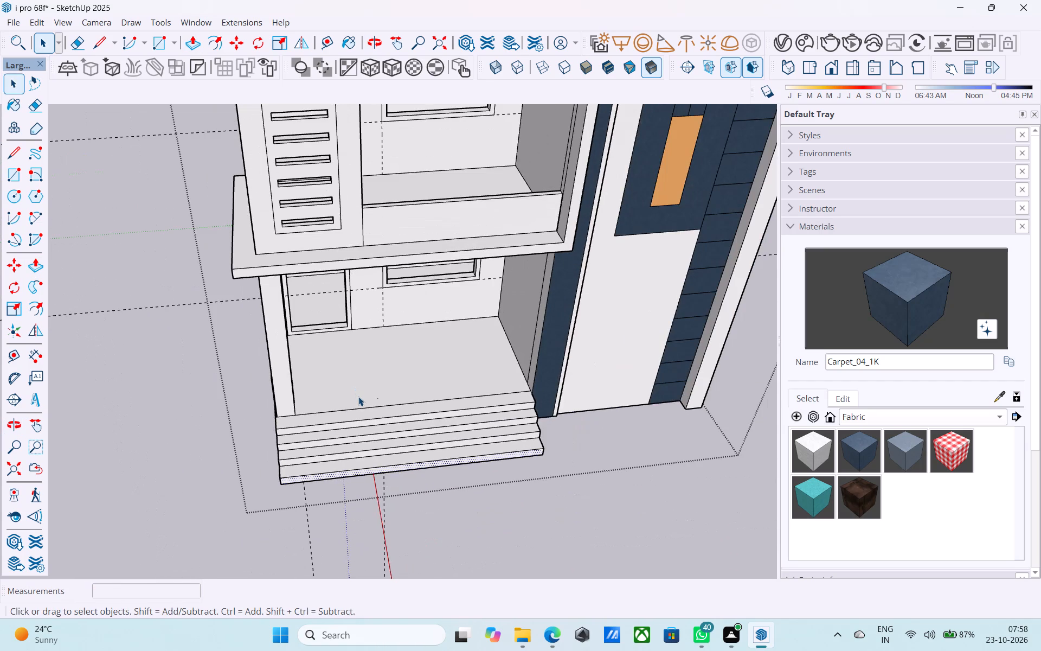
middle_click_drag(358, 397, 390, 266)
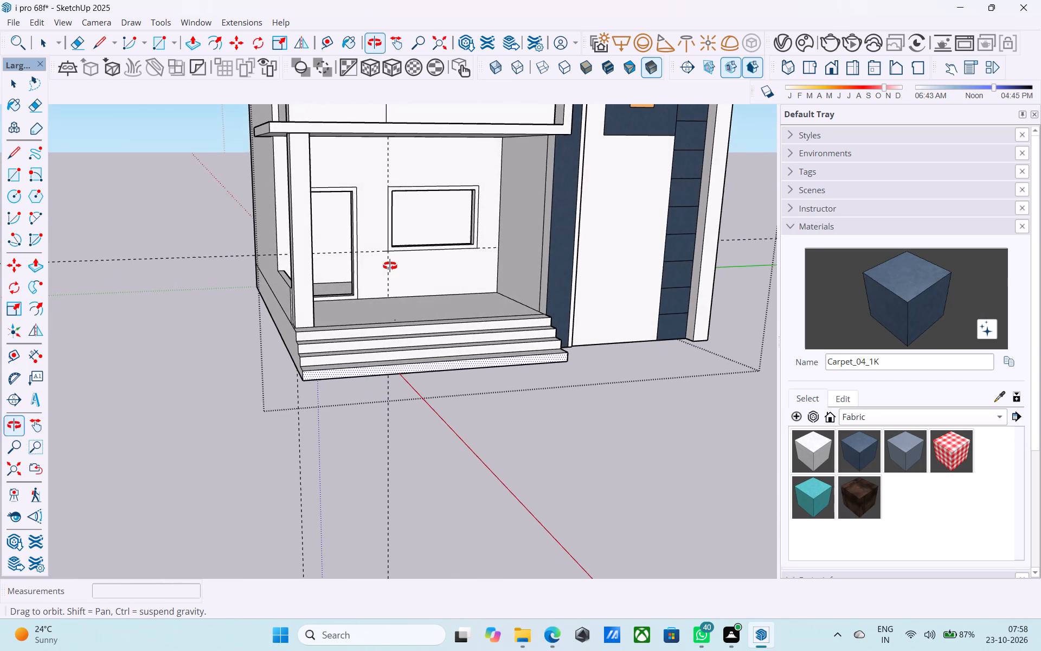
middle_click_drag(390, 266, 396, 278)
scroll(396, 278, "down", 9)
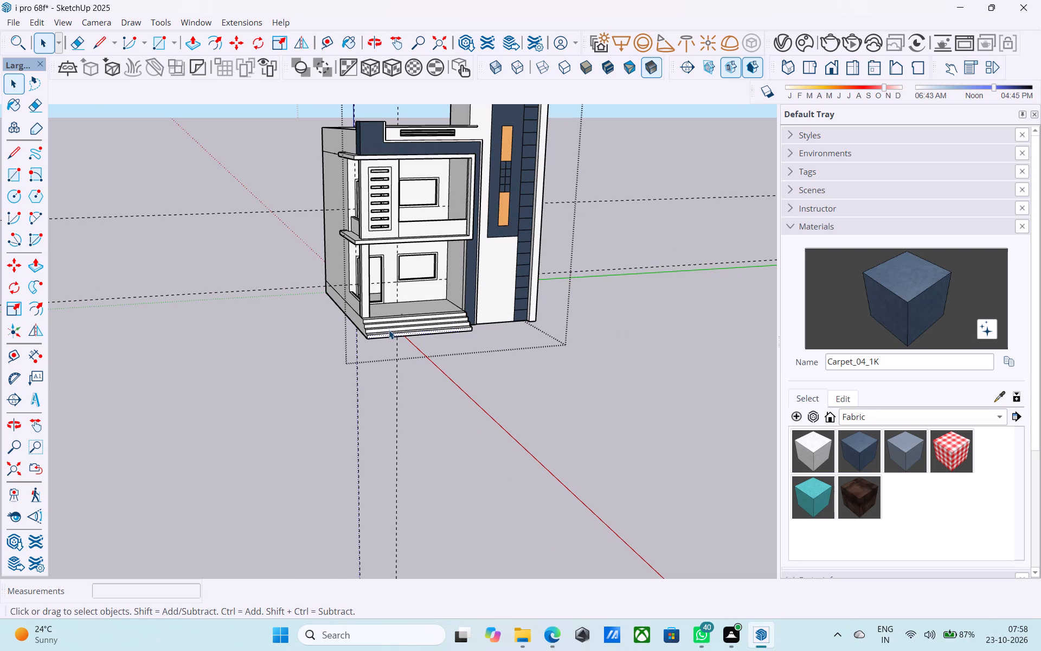
middle_click_drag(389, 331, 392, 322)
scroll(316, 381, "down", 2)
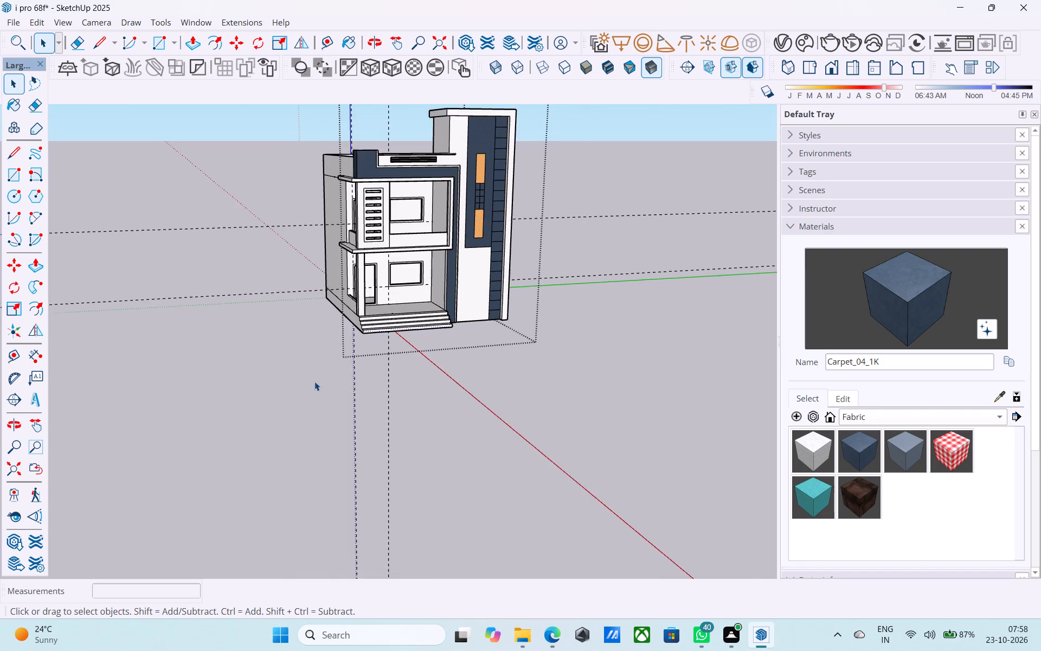
middle_click_drag(314, 381, 381, 440)
scroll(311, 424, "down", 2)
middle_click_drag(515, 291, 569, 276)
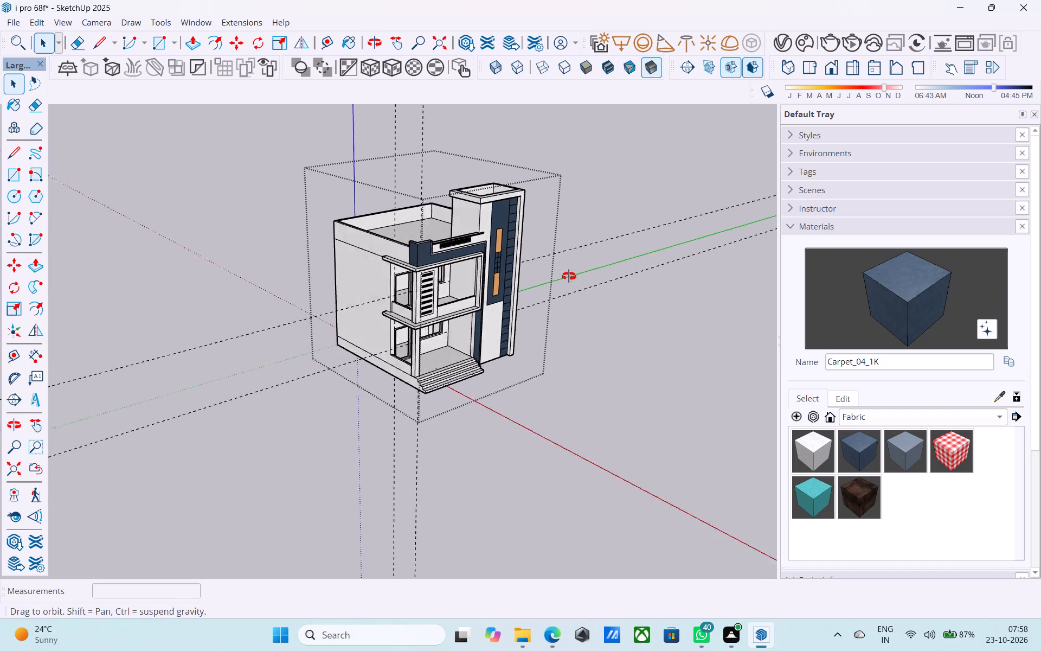
middle_click_drag(569, 276, 574, 274)
Draw a 10' line across the roof tower's side wall, level with the underside of its projecting front band.
scroll(545, 232, "up", 12)
middle_click_drag(494, 236, 754, 229)
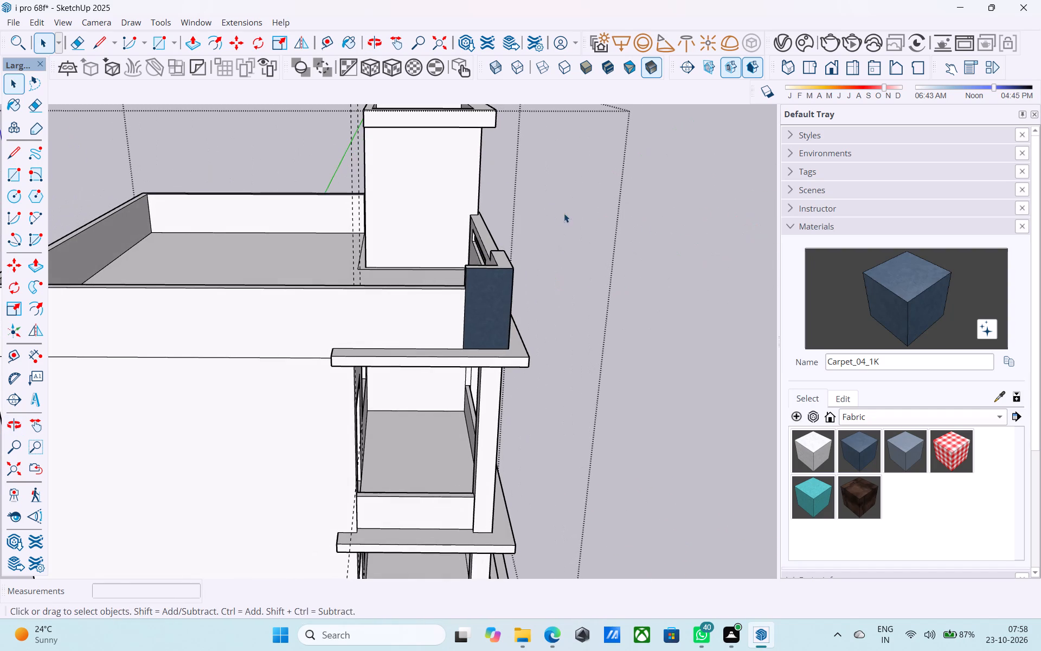
middle_click_drag(540, 215, 646, 385)
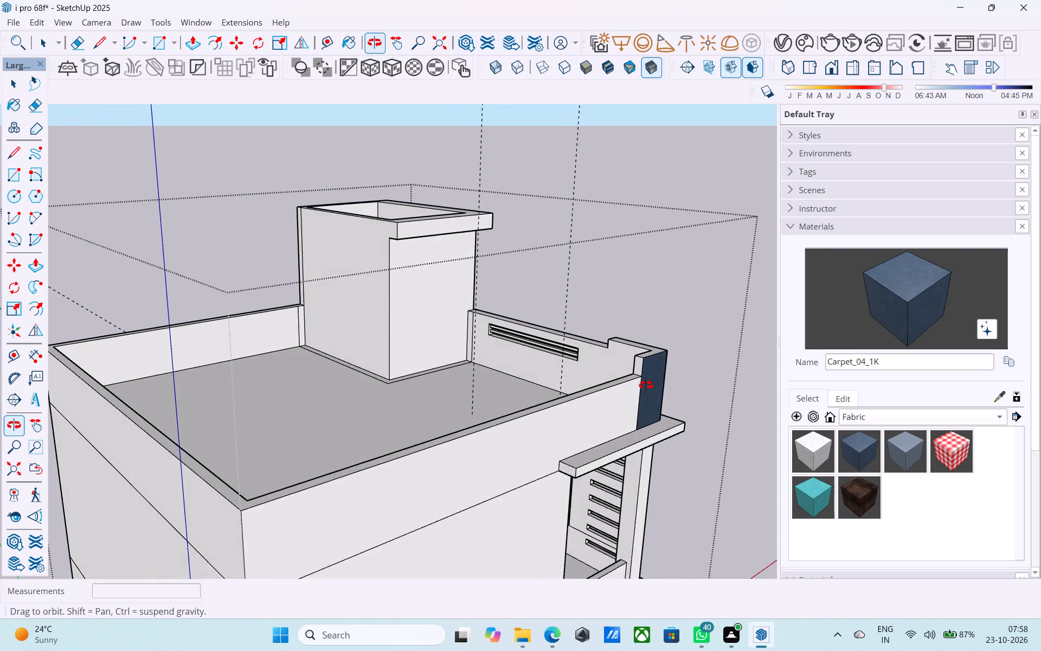
middle_click_drag(646, 385, 654, 390)
middle_click_drag(502, 285, 556, 391, "shift")
scroll(556, 391, "up", 1, "shift")
scroll(454, 338, "up", 8)
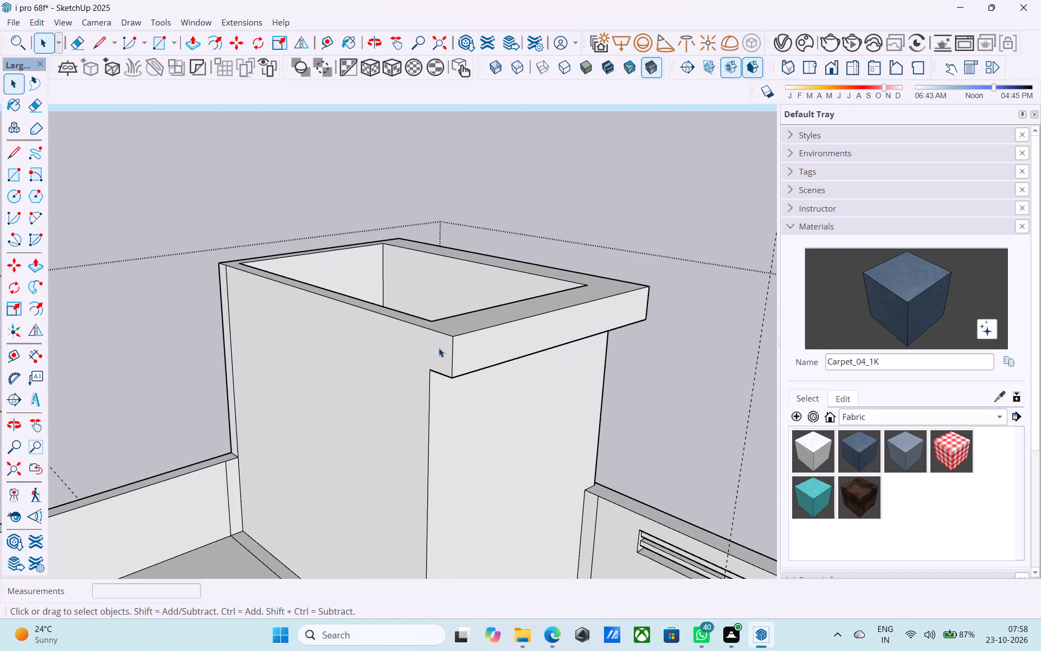
scroll(439, 348, "down", 1)
key("l")
scroll(436, 354, "up", 1)
left_click(431, 366)
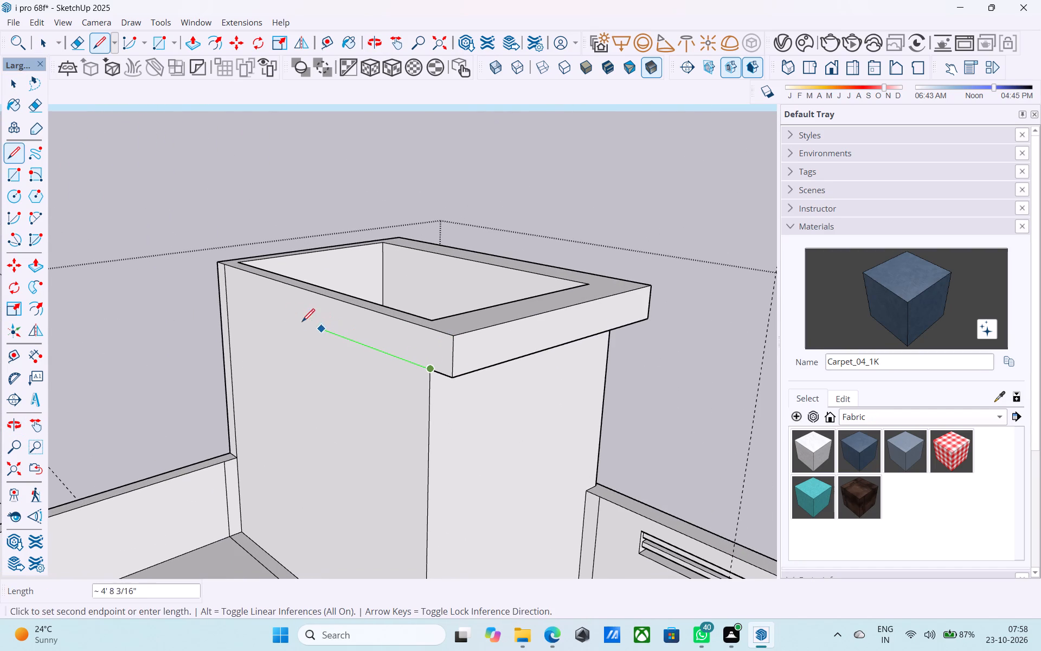
left_click(226, 297)
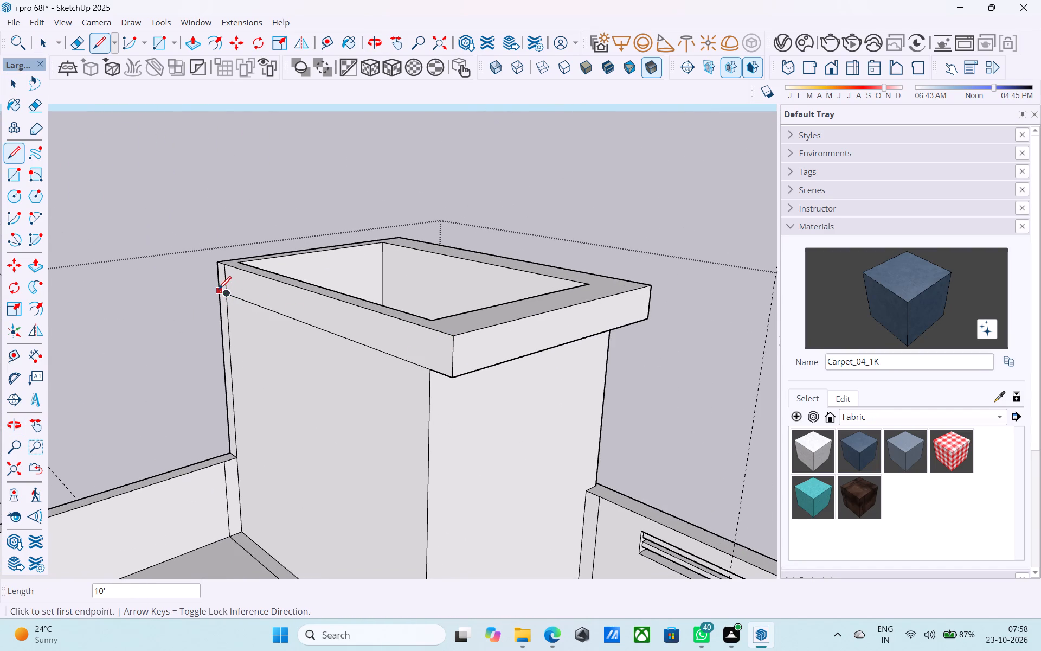
left_click(219, 290)
scroll(218, 290, "up", 6)
scroll(239, 288, "down", 3)
scroll(238, 287, "up", 1)
scroll(238, 286, "down", 4)
key("space")
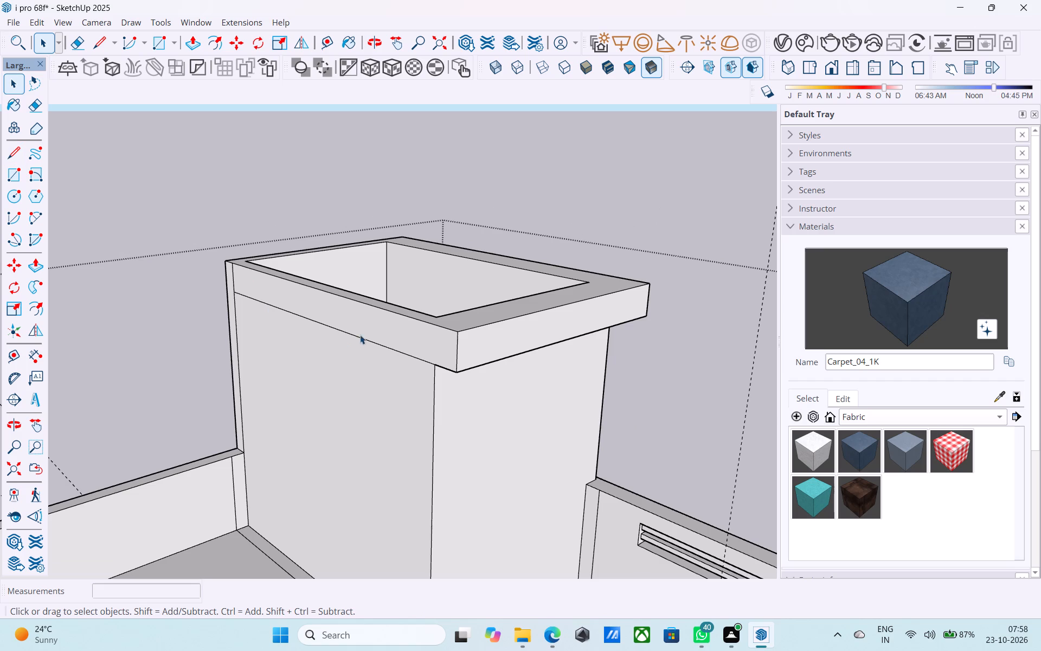
Pull the upper band on the roof tower's side wall outward 1'.
left_click(365, 333)
key("p")
left_click(365, 333)
type("1'")
key("Return")
Draw a 6" line across the narrow wall strip beside the side band, level with the band's underside.
middle_click_drag(324, 323, 599, 343)
scroll(420, 315, "up", 5)
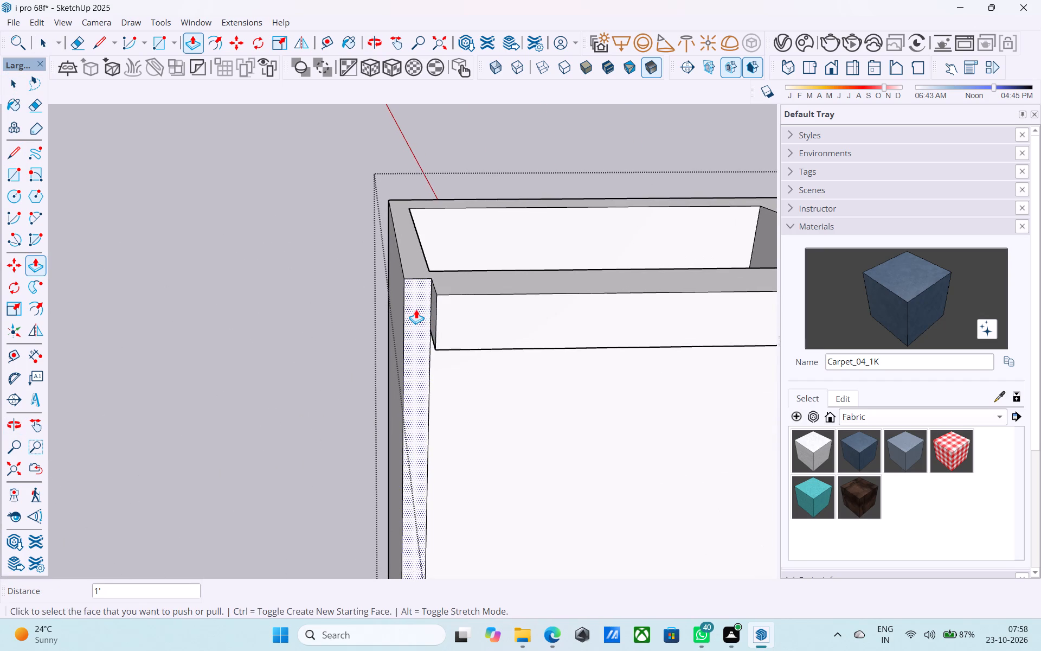
key("l")
middle_click_drag(416, 309, 457, 289)
scroll(460, 296, "up", 4)
left_click(505, 292)
left_click(467, 294)
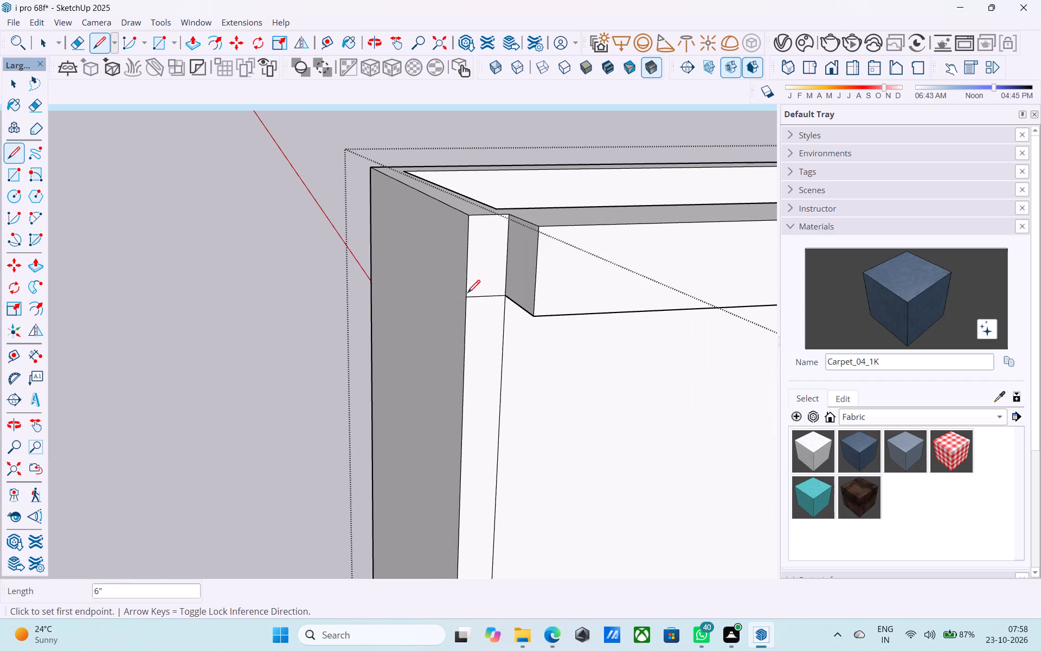
Pull the small face above the new line flush with the projecting side band and erase the seam between them.
key("space")
left_click(481, 279)
key("p")
left_click(481, 278)
left_click(483, 278)
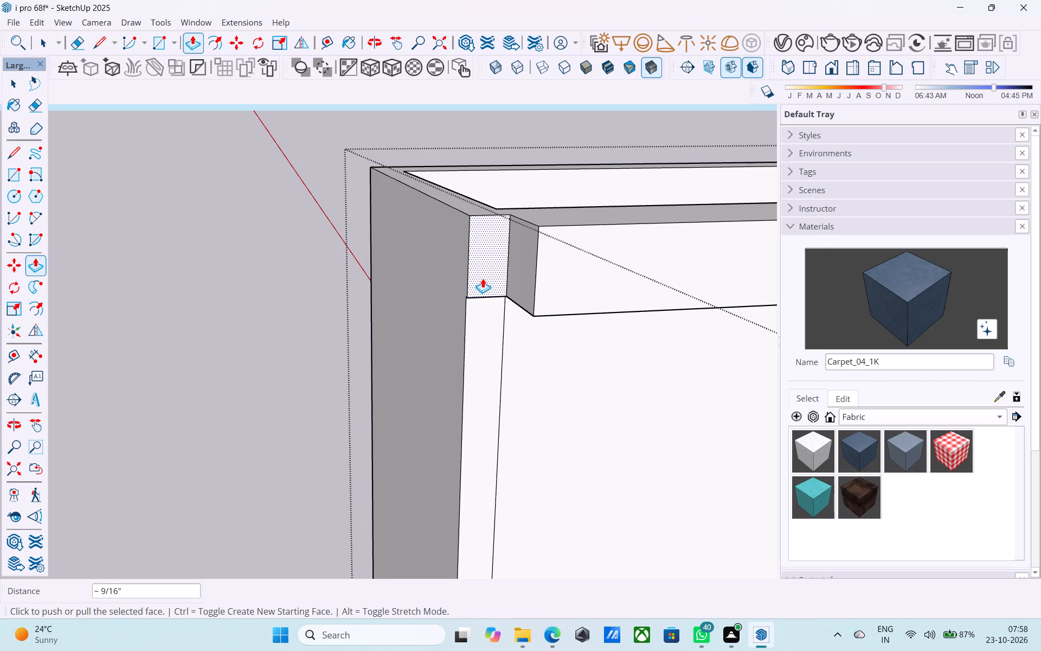
left_click(483, 278)
left_click(592, 258)
key("e")
left_click_drag(554, 258, 536, 259)
Examine the tower's extended roof band and the surrounding terrace from several angles.
scroll(335, 286, "down", 3)
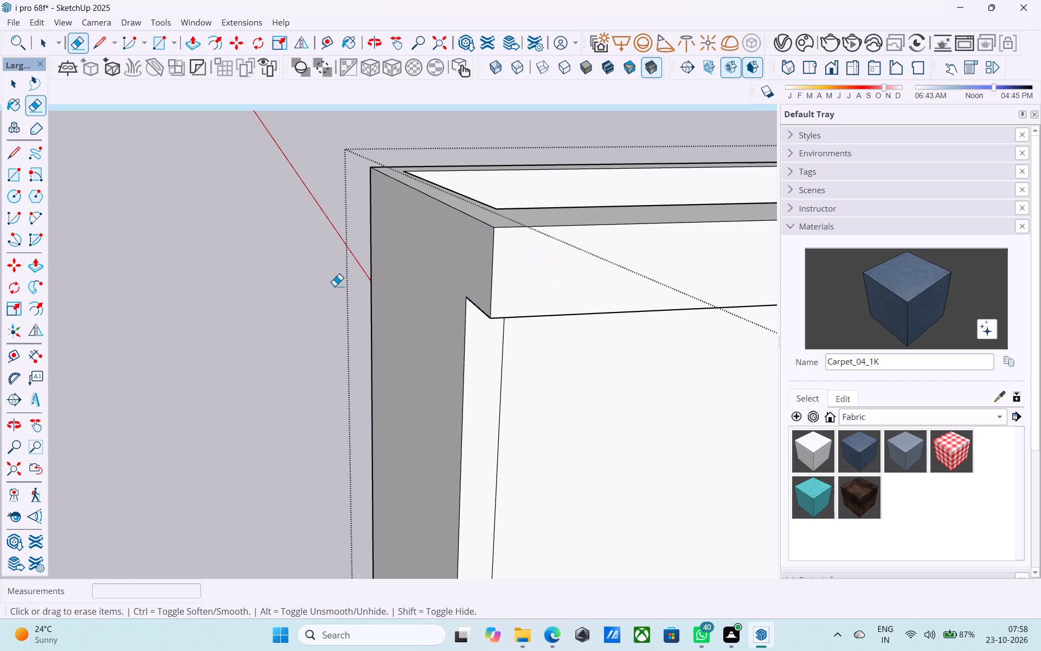
scroll(335, 286, "down", 5)
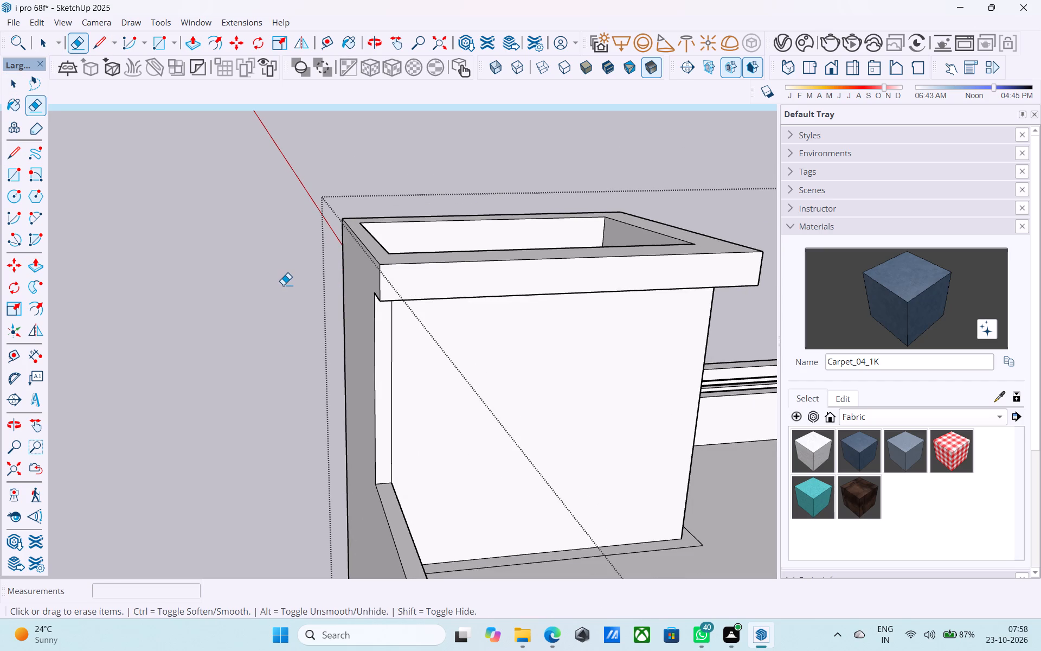
scroll(283, 285, "down", 3)
scroll(349, 296, "down", 1)
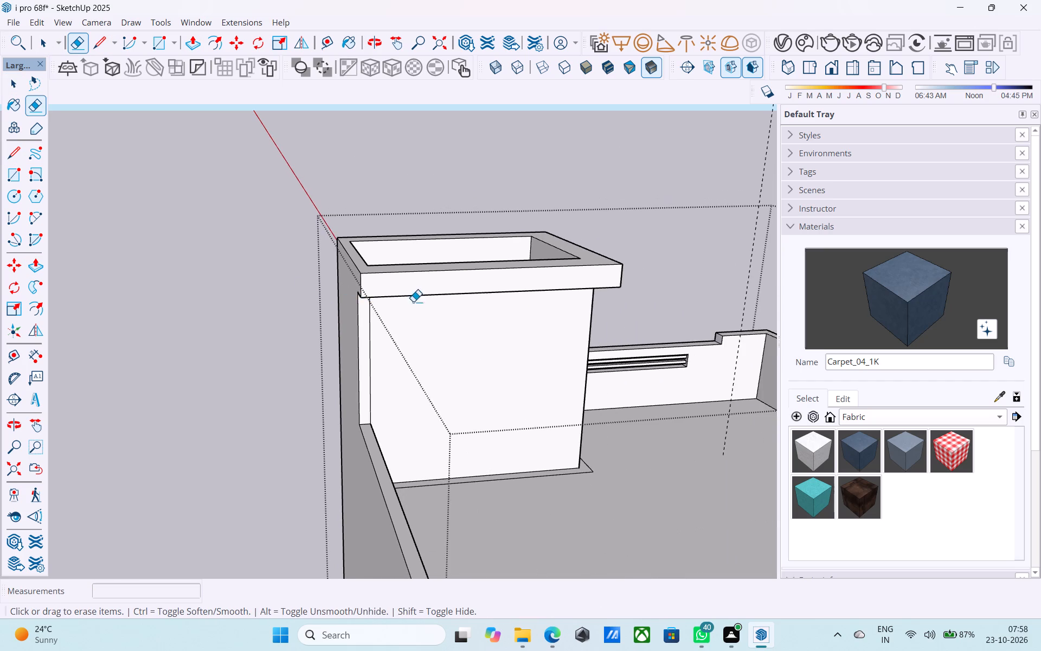
scroll(452, 304, "down", 1)
middle_click_drag(476, 314, 272, 287)
middle_click_drag(435, 274, 242, 298)
scroll(410, 231, "down", 6)
middle_click_drag(436, 238, 317, 240)
scroll(360, 216, "down", 6)
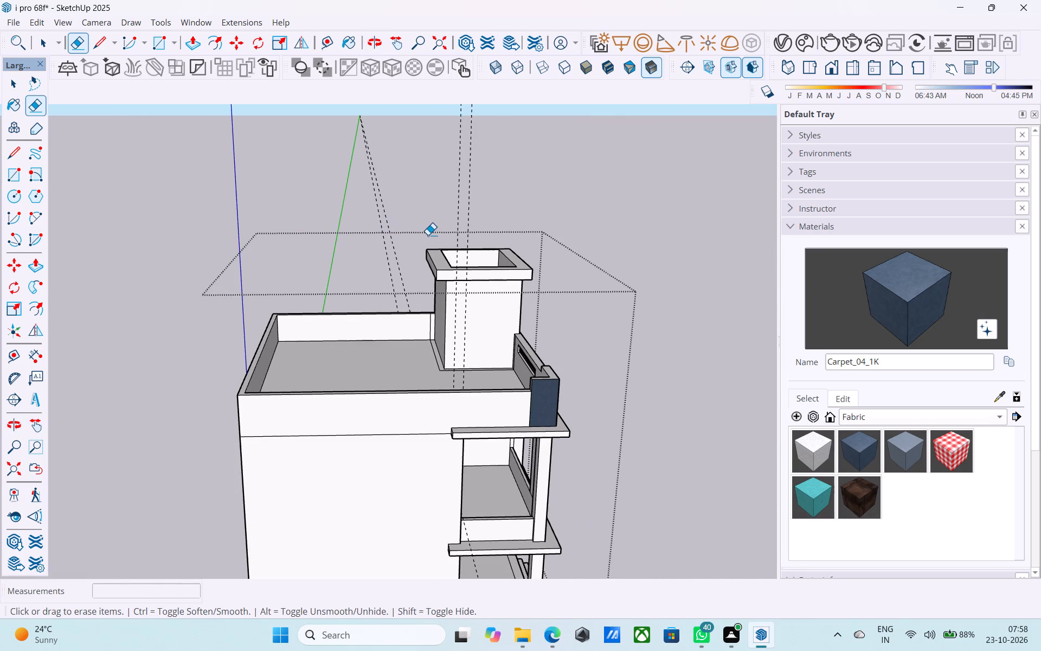
scroll(425, 235, "down", 6)
middle_click_drag(433, 261, 299, 227)
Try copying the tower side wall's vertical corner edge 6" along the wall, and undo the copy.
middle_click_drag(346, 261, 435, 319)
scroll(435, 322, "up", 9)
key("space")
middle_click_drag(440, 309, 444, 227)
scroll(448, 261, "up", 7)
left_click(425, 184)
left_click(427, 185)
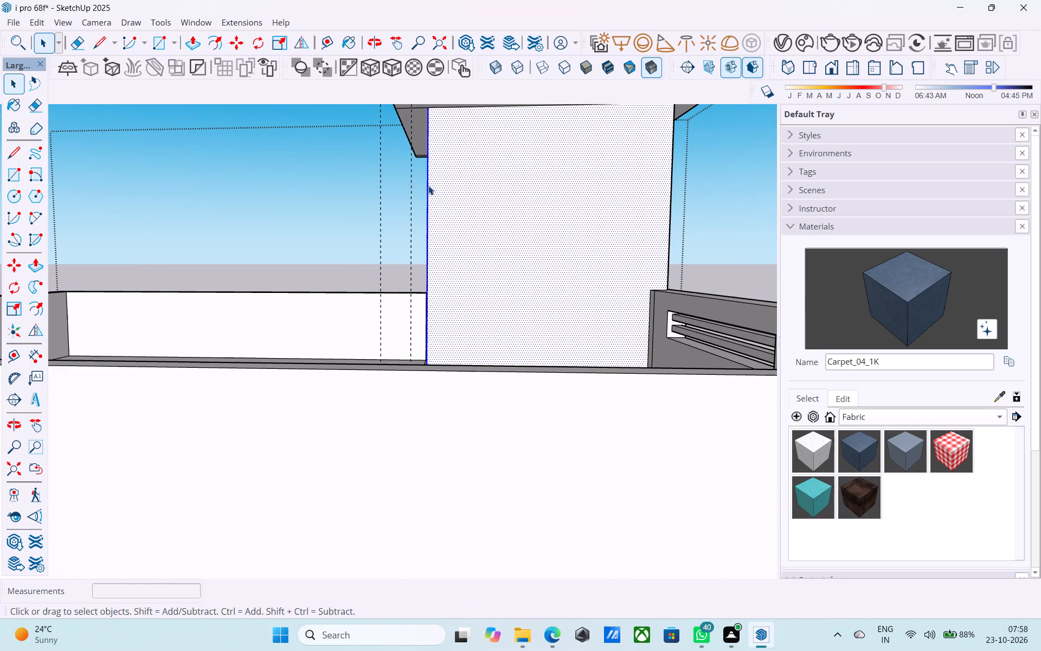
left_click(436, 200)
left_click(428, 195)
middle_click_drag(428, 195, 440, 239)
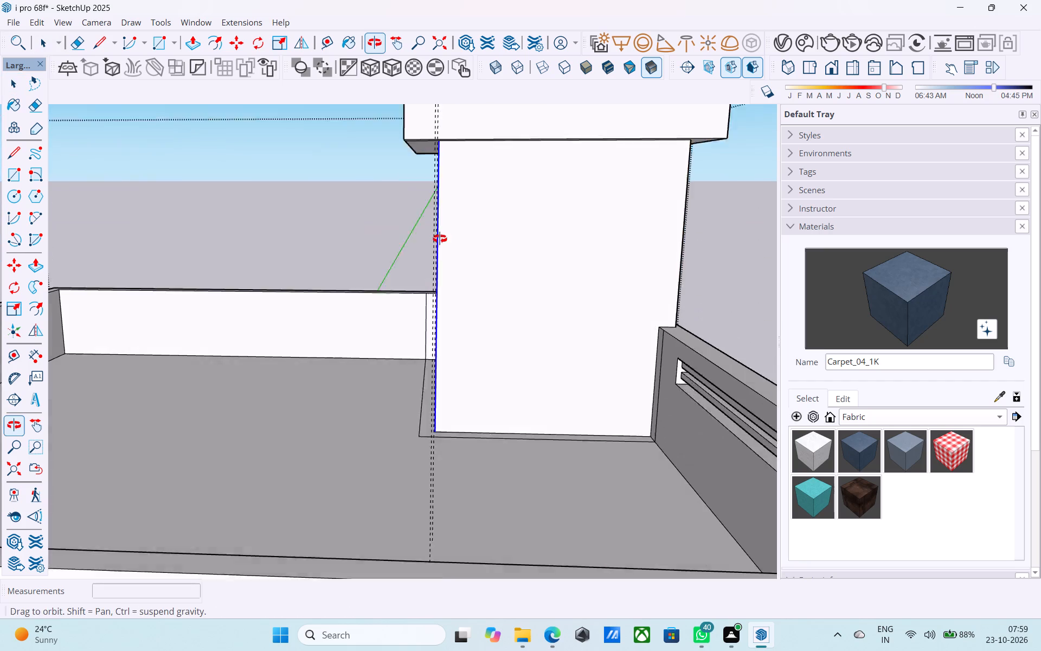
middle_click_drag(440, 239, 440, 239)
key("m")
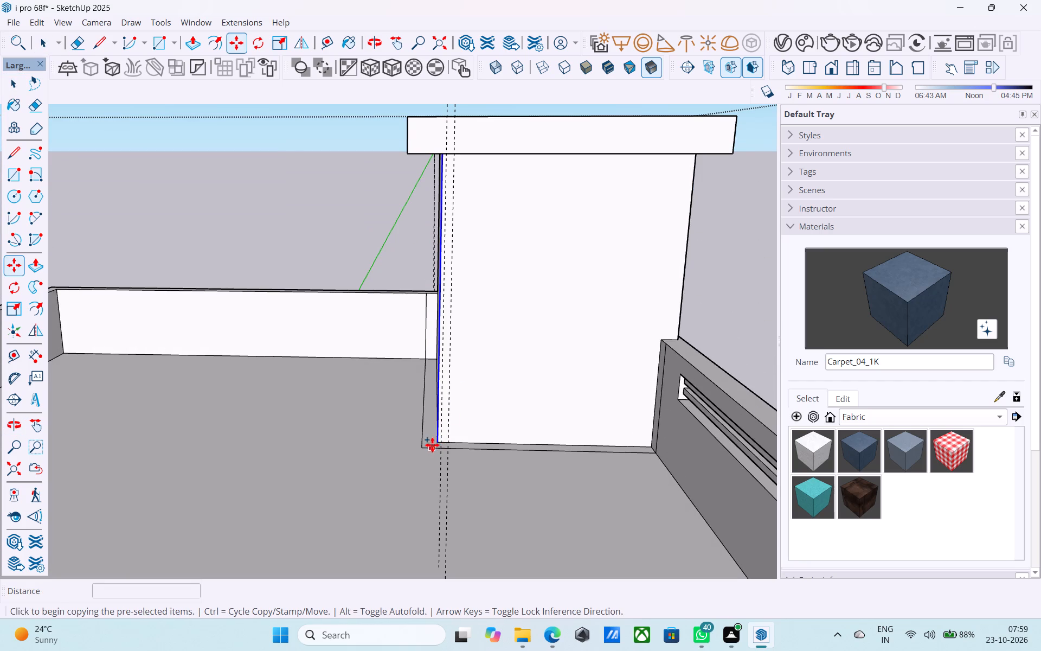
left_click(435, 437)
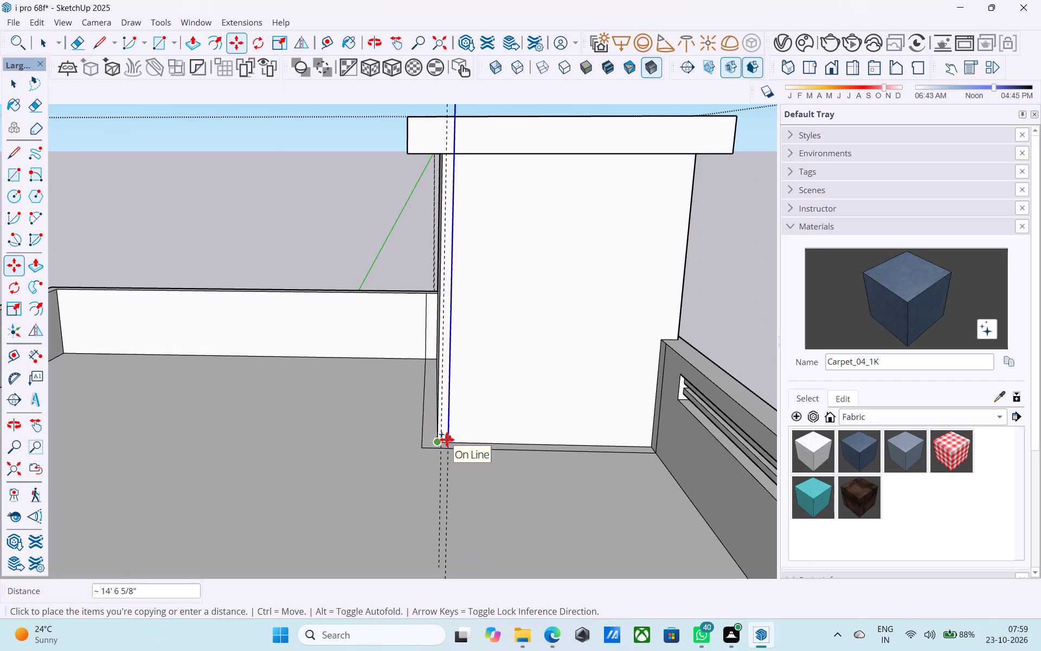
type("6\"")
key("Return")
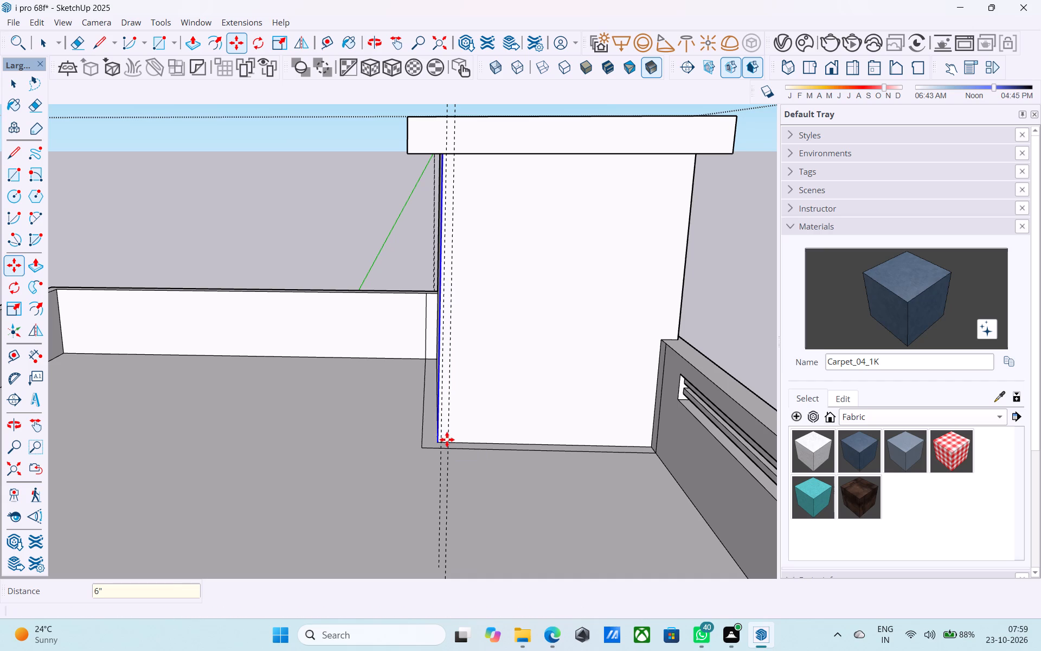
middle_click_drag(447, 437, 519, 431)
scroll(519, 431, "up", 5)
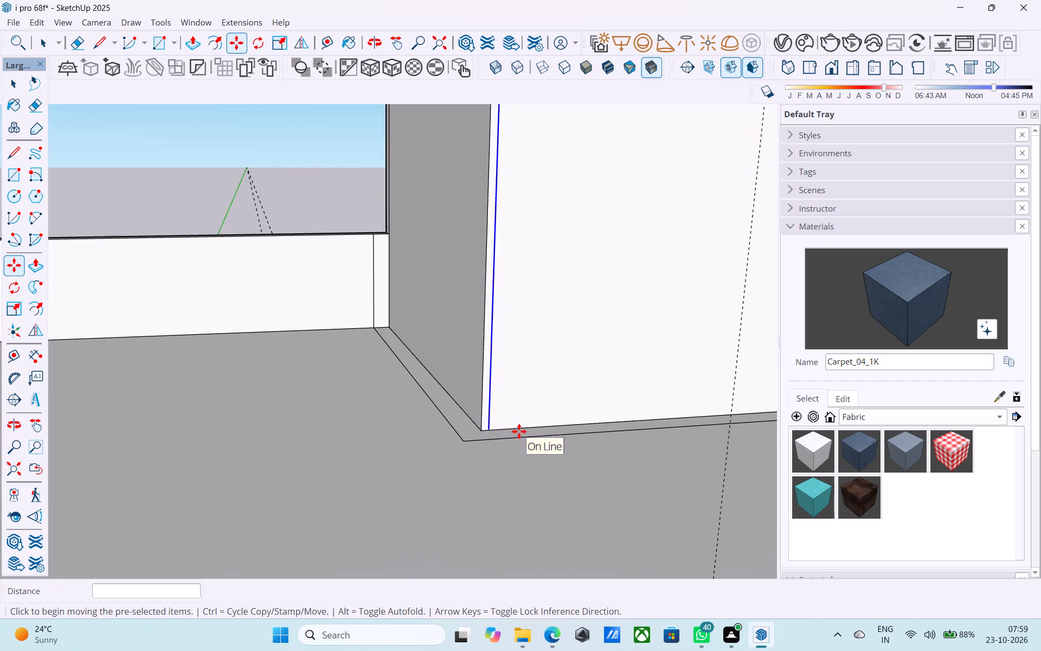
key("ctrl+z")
Copy the tower side wall's vertical corner edge 6" inward along the base of the wall.
scroll(505, 420, "up", 3)
key("space")
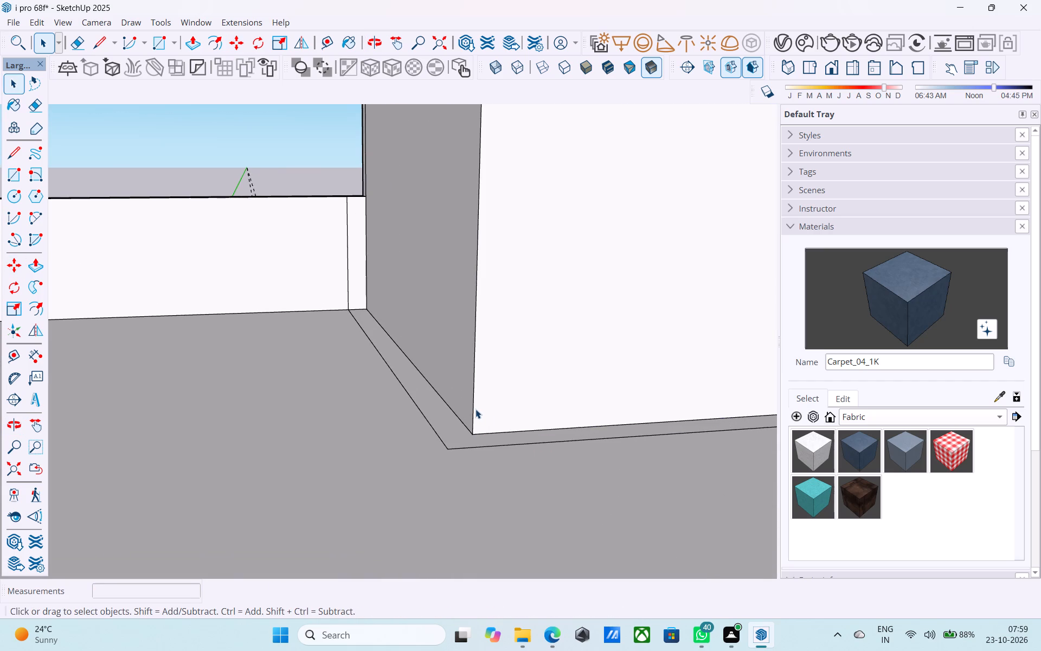
left_click(475, 408)
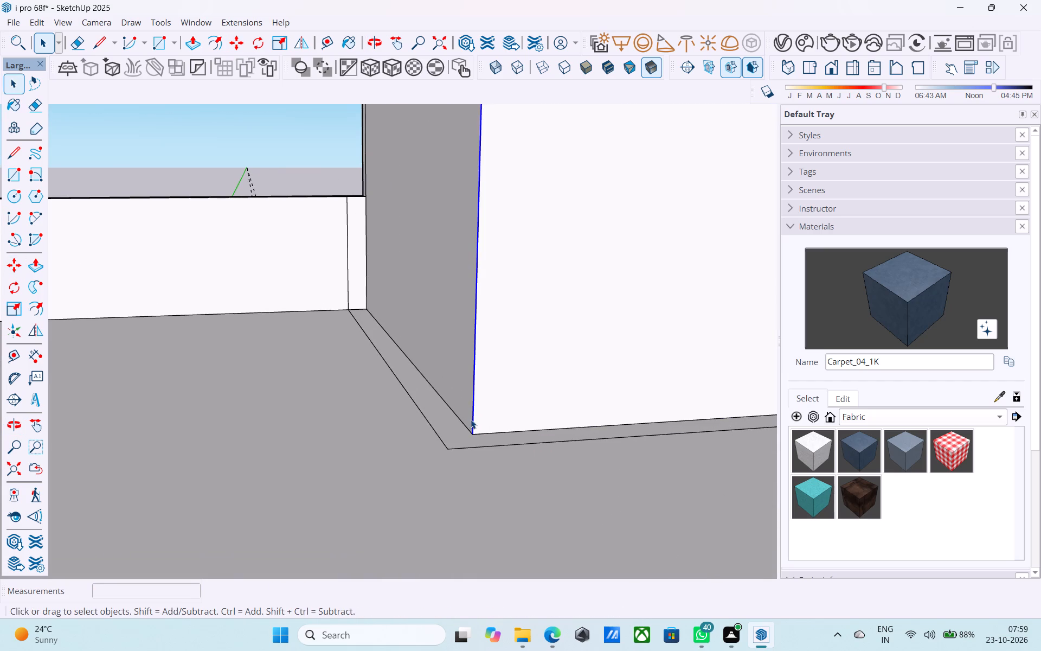
scroll(471, 420, "up", 2)
key("m")
left_click(469, 438)
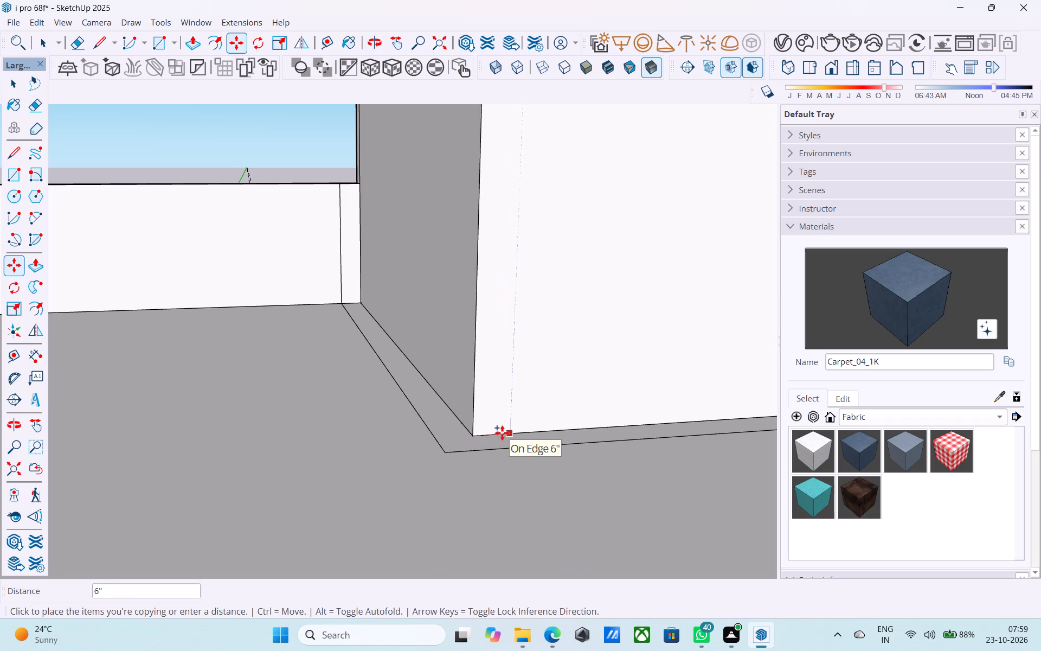
middle_click_drag(502, 431, 451, 433)
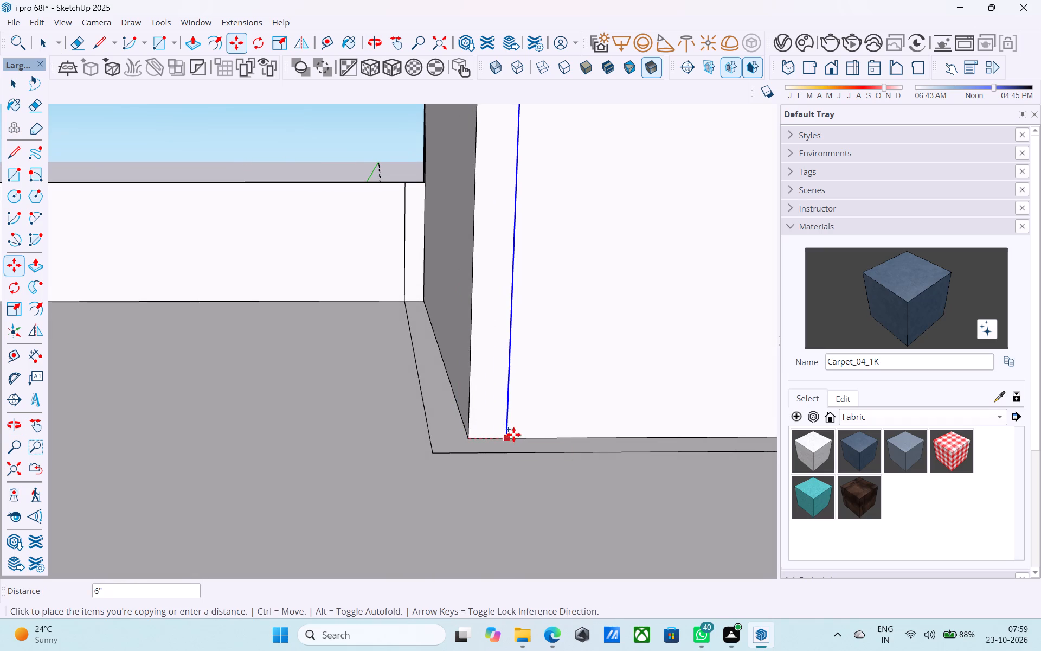
left_click(513, 434)
Pull the narrow vertical strip at the tower wall's corner outward 6".
key("space")
left_click(494, 417)
key("p")
left_click(494, 416)
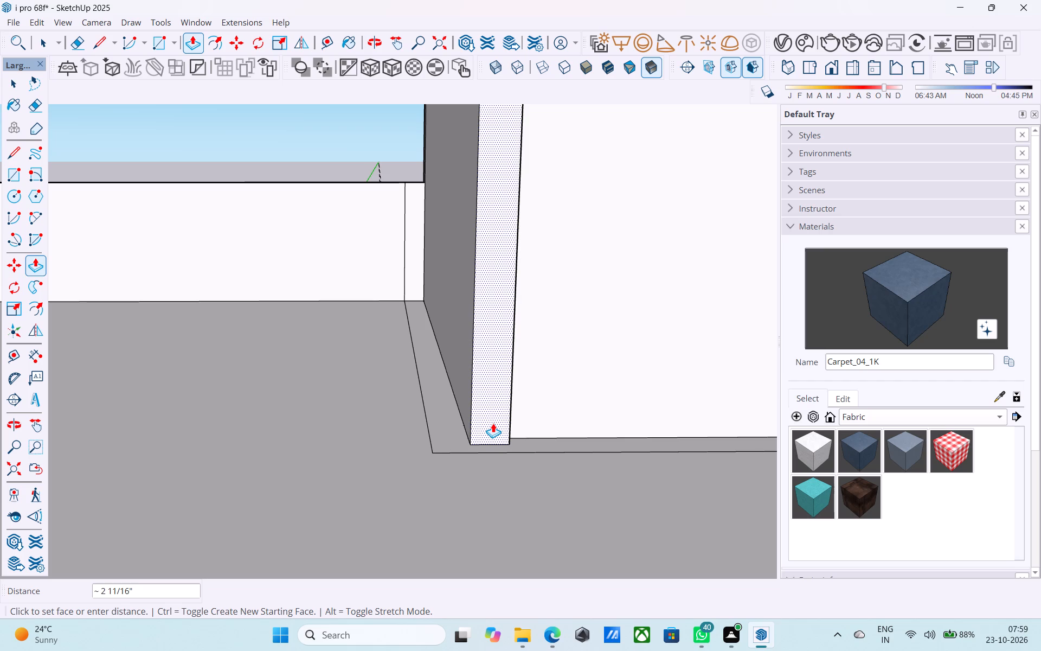
type("6\"")
key("Return")
key("space")
Place a vertical guide on the tower's side wall, 6" from the inner edge of the projecting corner strip.
scroll(487, 368, "down", 2)
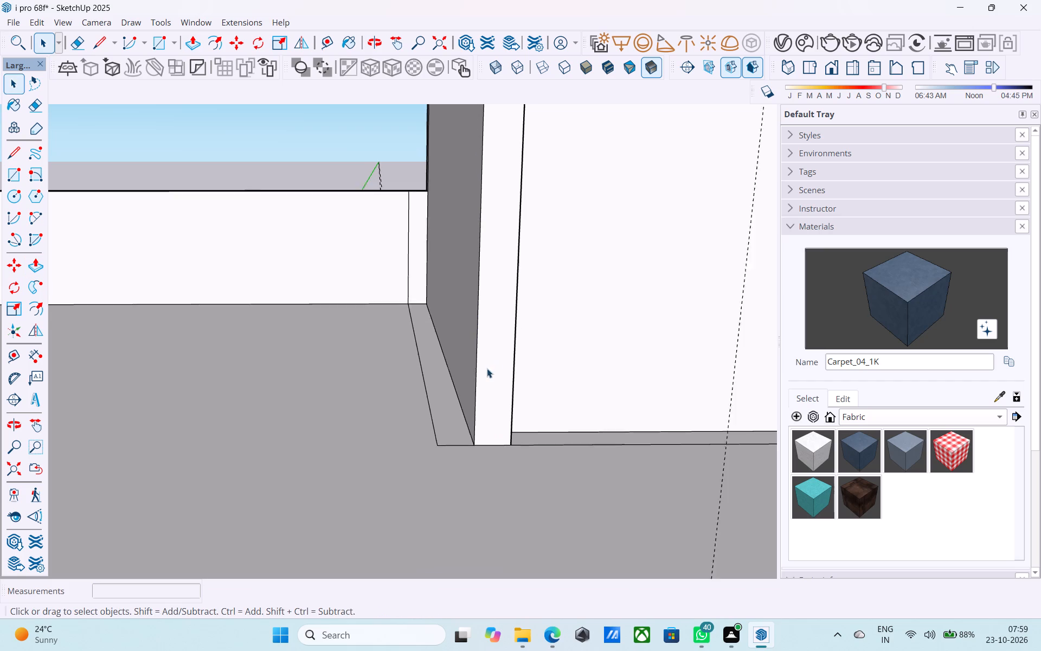
scroll(487, 368, "down", 4)
middle_click_drag(502, 419, 452, 424)
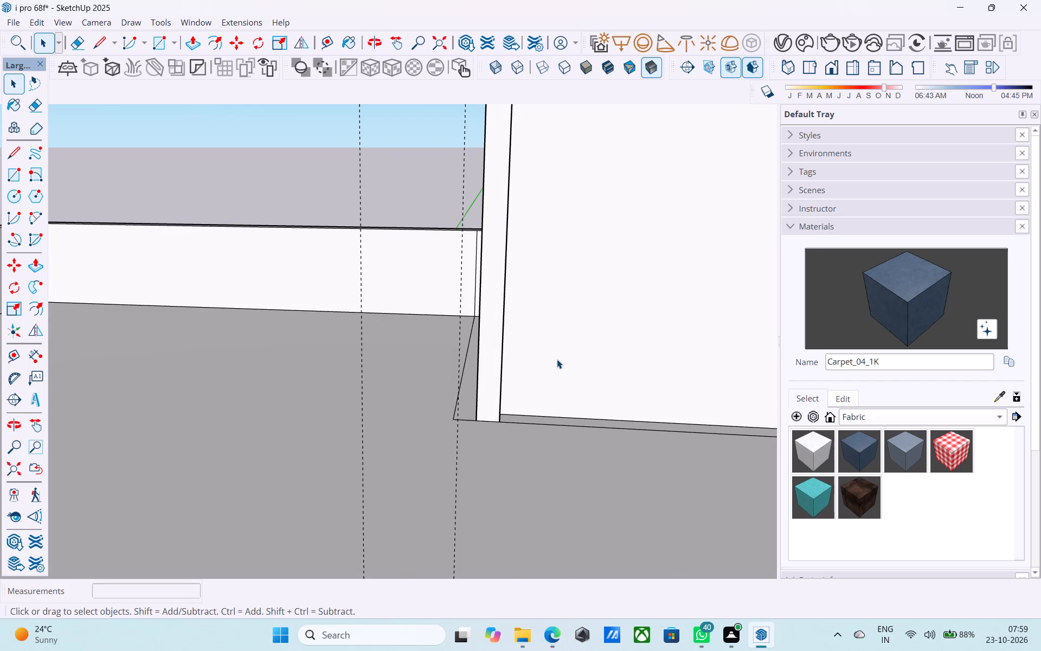
scroll(557, 359, "down", 11)
middle_click_drag(549, 369, 403, 329)
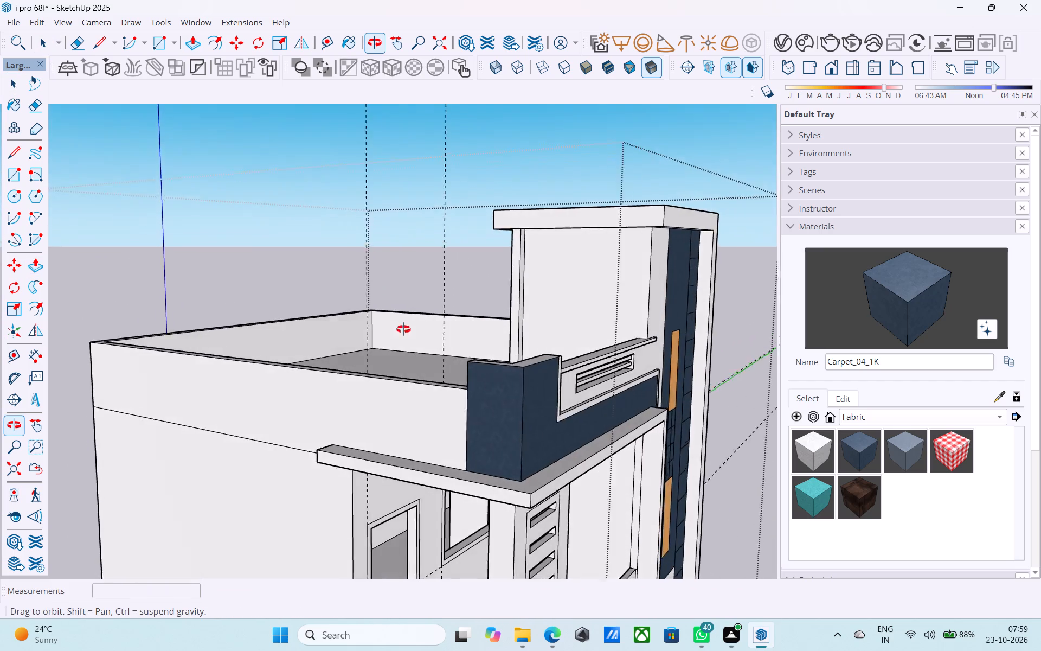
middle_click_drag(403, 329, 518, 397)
scroll(496, 360, "down", 3)
middle_click_drag(543, 367, 573, 370)
scroll(557, 367, "up", 8)
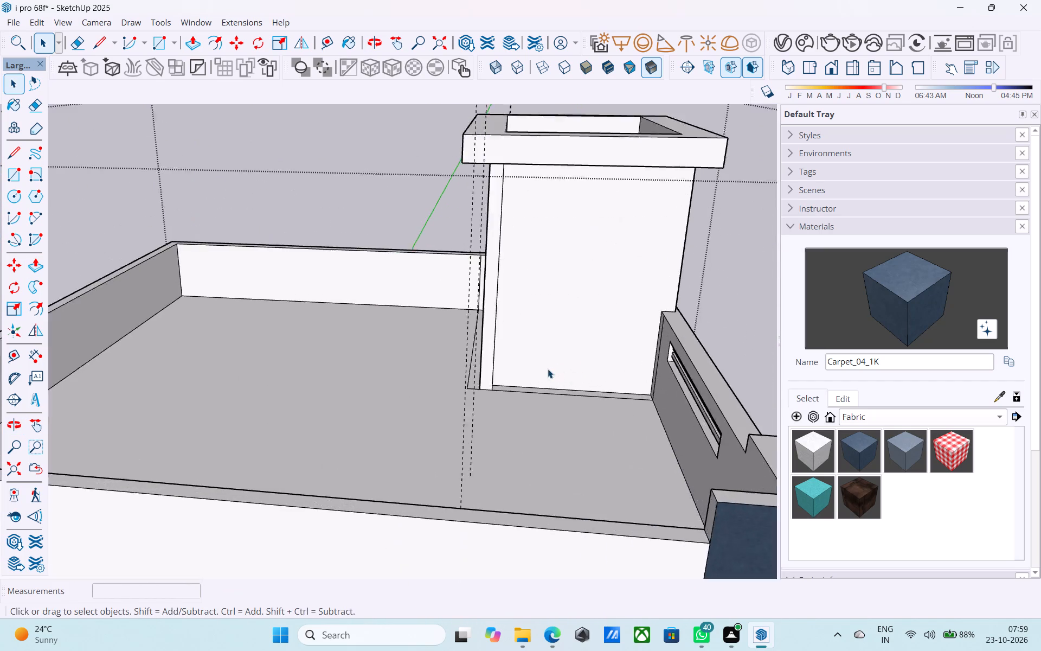
scroll(548, 369, "up", 2)
middle_click_drag(528, 371, 479, 370)
scroll(479, 370, "up", 6)
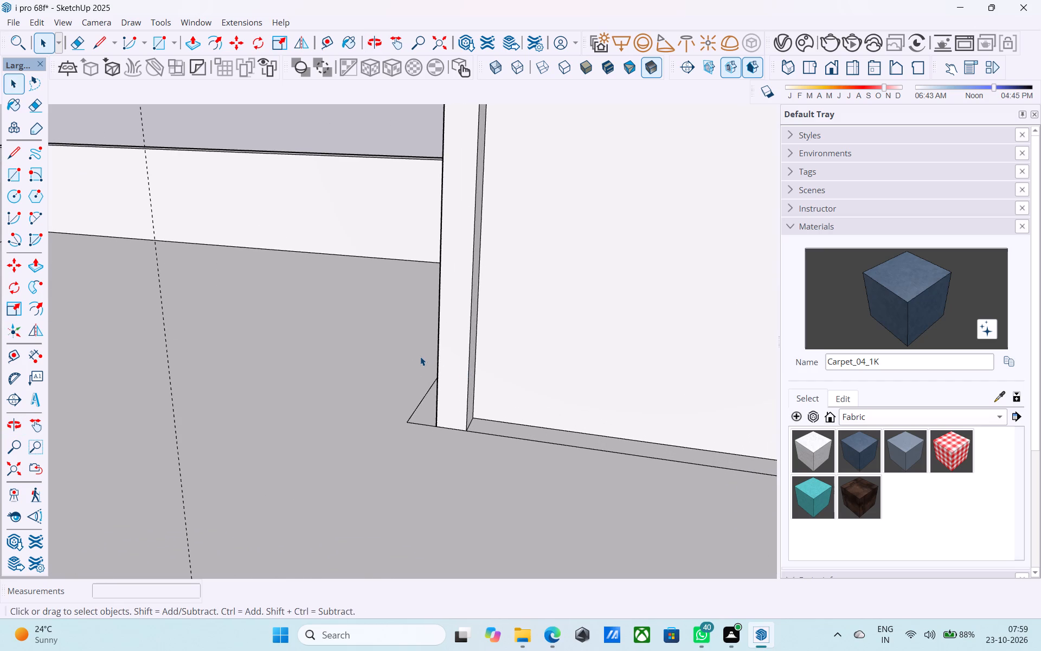
key("t")
scroll(473, 342, "up", 4)
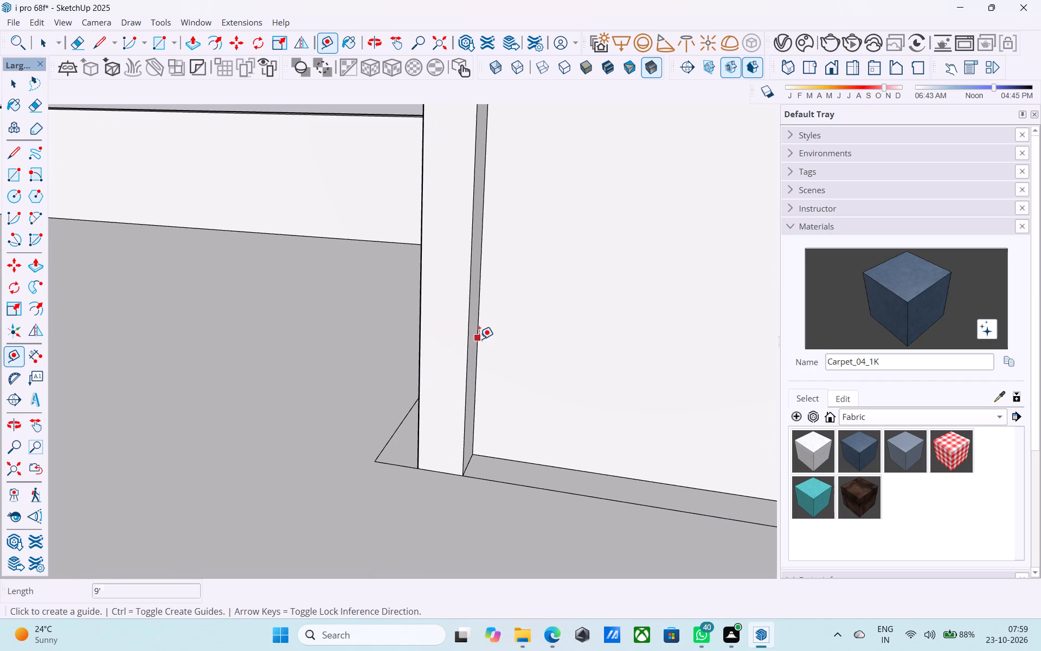
left_click(479, 339)
type("6\"")
key("Return")
Draw a door rectangle 3' wide and 7' high on the tower's side wall, starting at the guide's base.
key("r")
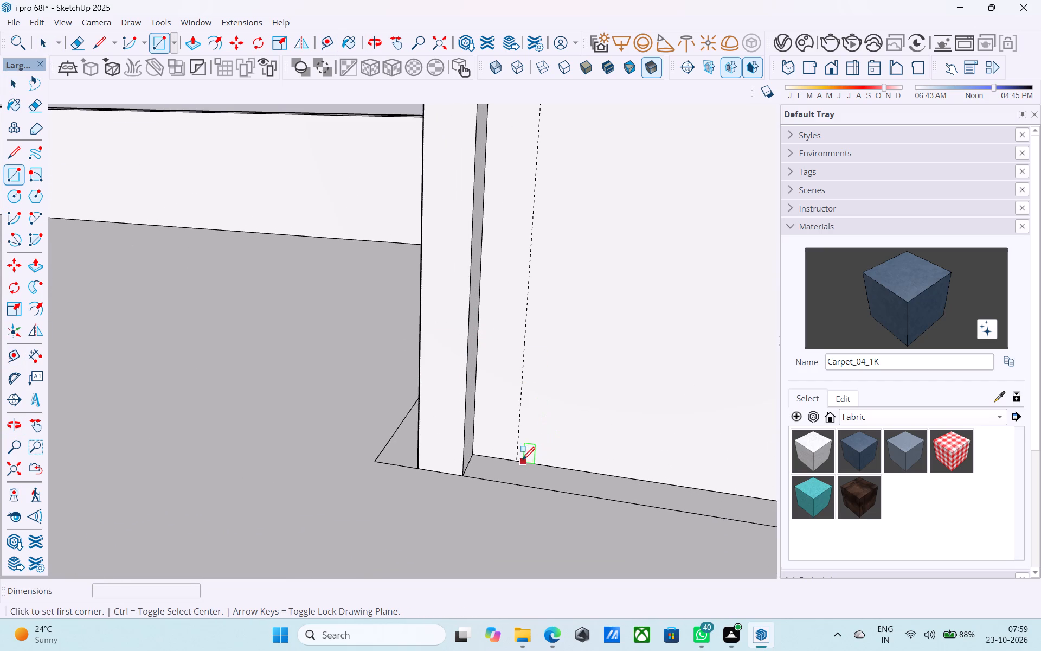
left_click(518, 458)
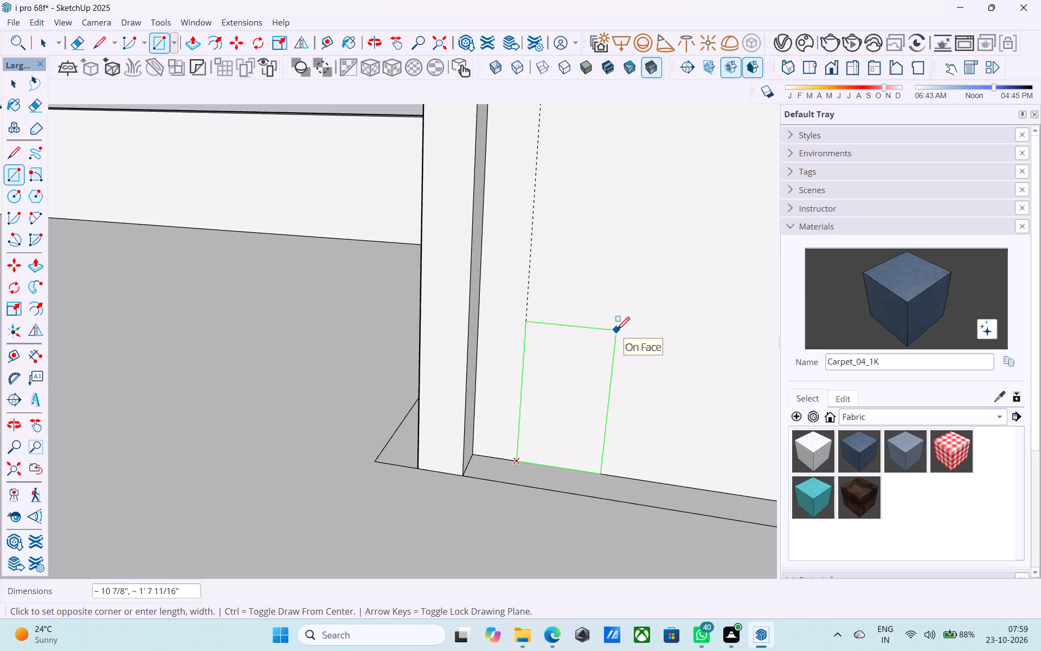
type("7',3'")
key("Return")
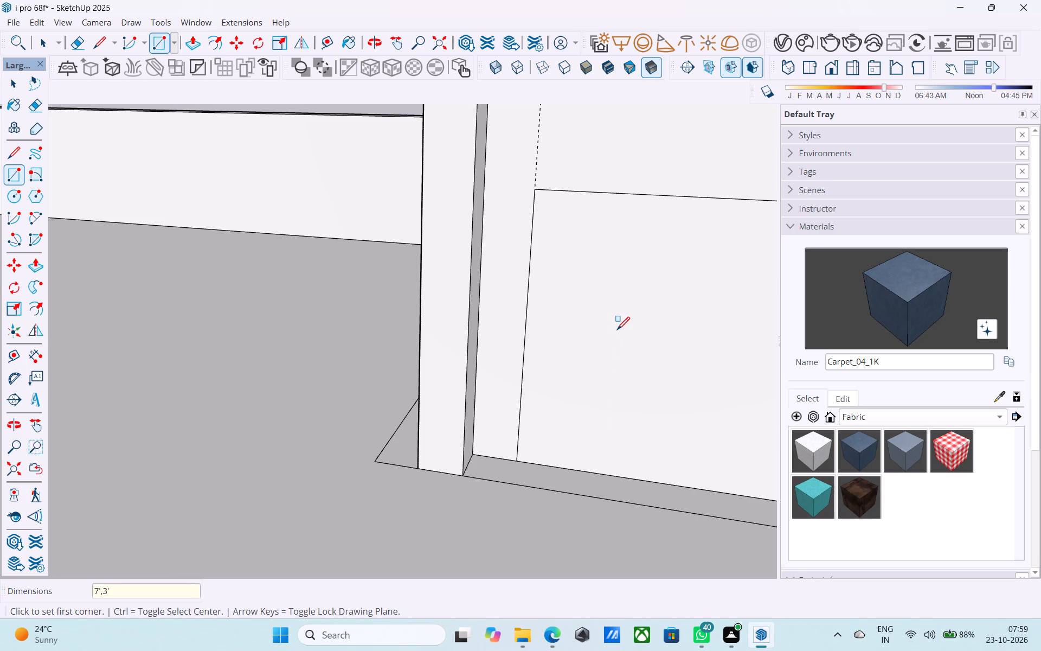
type("3',7'")
key("Return")
key("space")
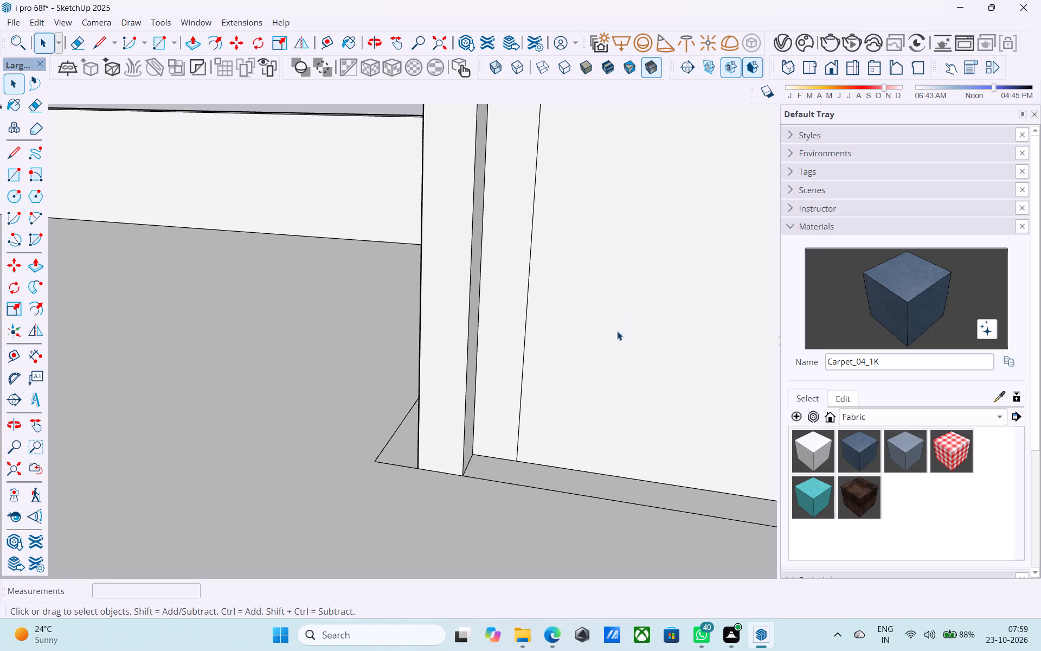
Offset the door rectangle's outline 3" inward to form a frame.
scroll(686, 324, "down", 8)
scroll(544, 284, "down", 6)
scroll(676, 270, "up", 6)
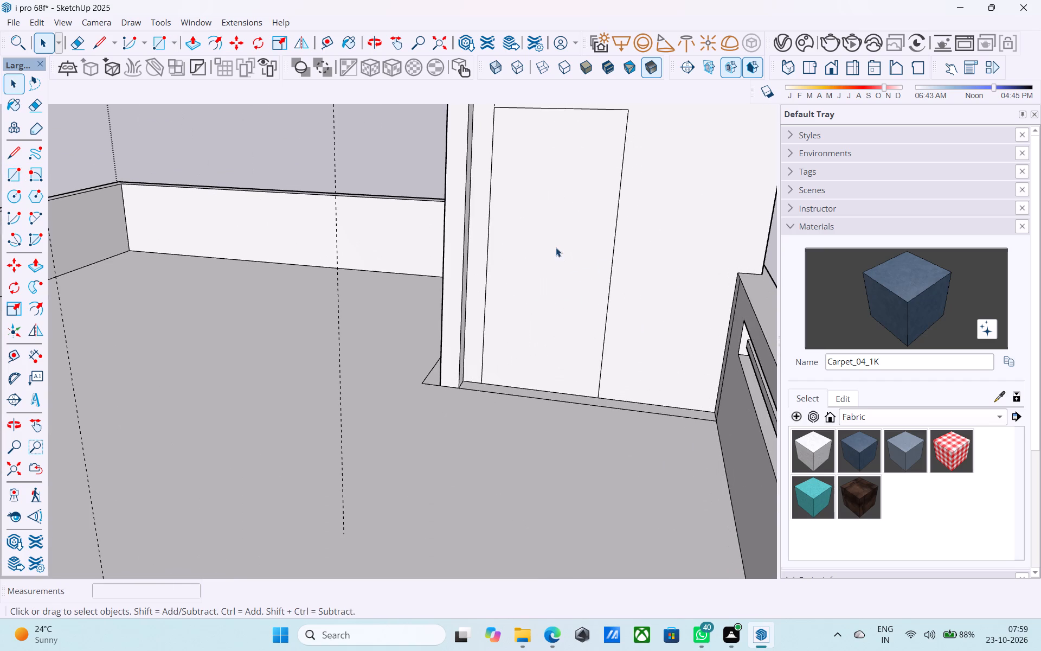
left_click(556, 247)
key("f")
left_click(552, 245)
key("3")
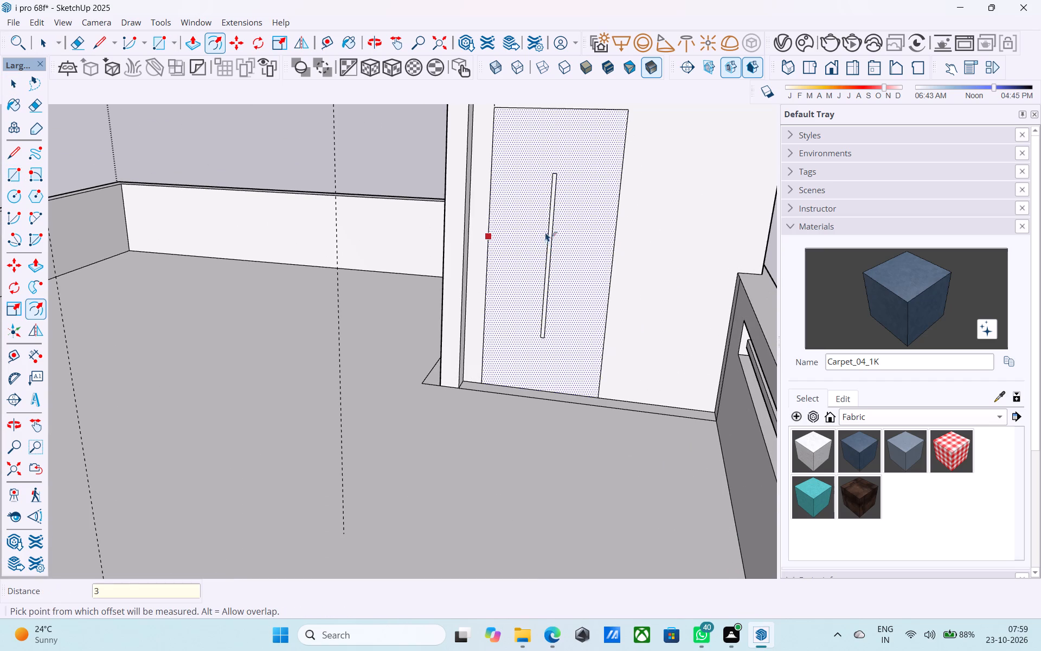
key("shift+quotedbl")
key("Return")
Push the panel inside the door frame 6" through the tower wall to open the doorway.
key("space")
left_click(545, 232)
key("p")
left_click(548, 250)
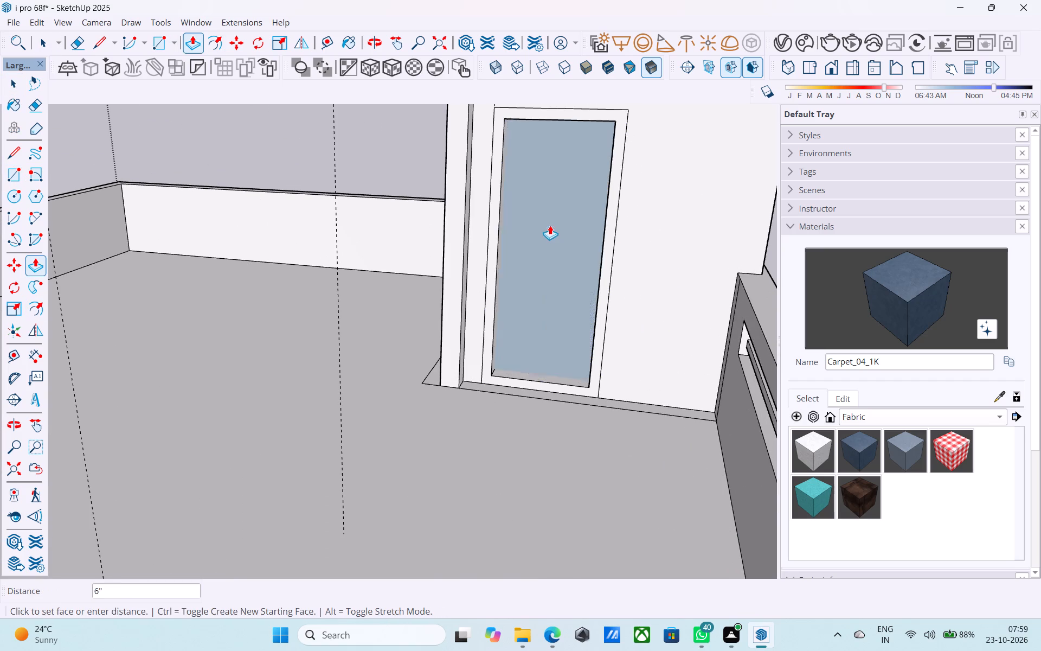
left_click(550, 219)
Review the tower doorway within the whole house and save the model.
scroll(544, 177, "down", 7)
key("space")
middle_click_drag(556, 224, 423, 218)
scroll(394, 214, "down", 6)
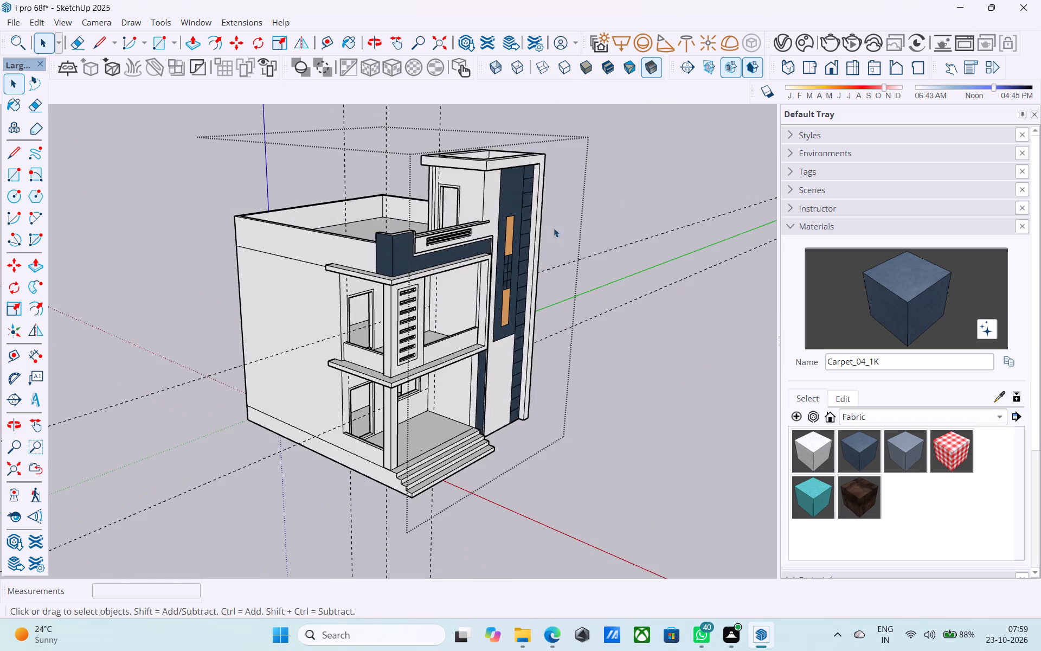
middle_click_drag(554, 228, 360, 203)
key("ctrl+s")
Examine the whole house from the front and the side.
scroll(527, 212, "down", 5)
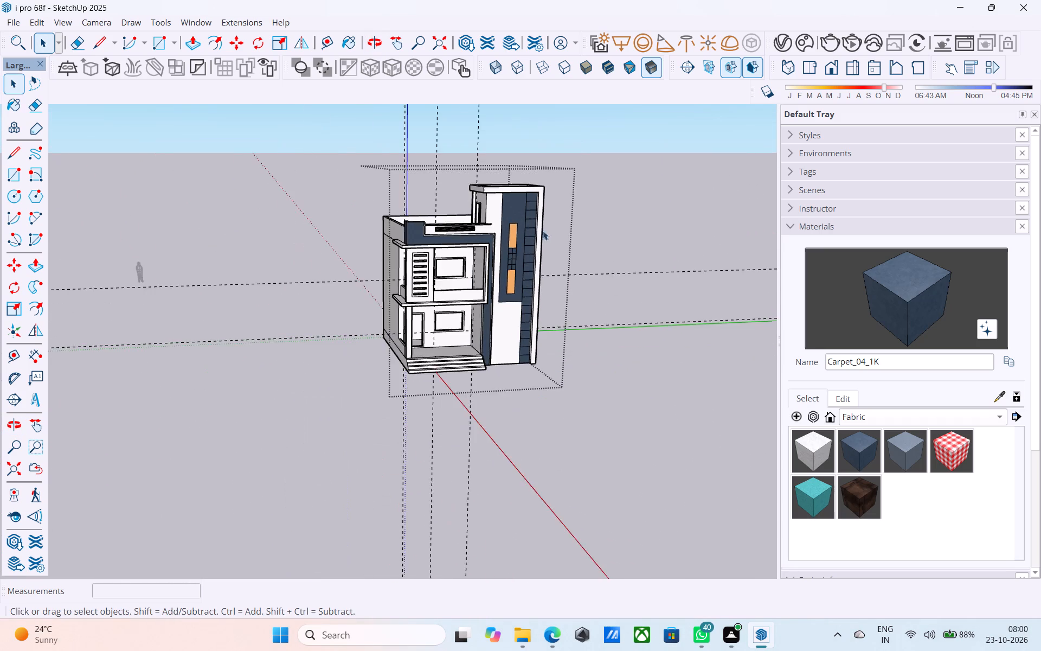
scroll(543, 231, "down", 1)
middle_click_drag(529, 235, 598, 231)
scroll(426, 249, "down", 4)
middle_click_drag(427, 252, 567, 251)
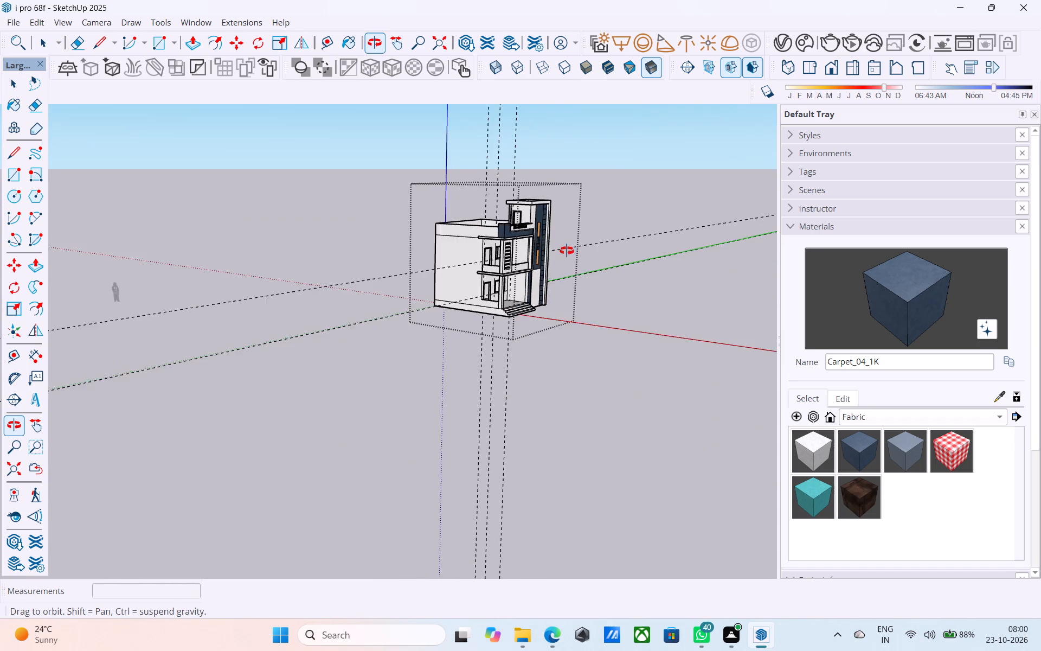
middle_click_drag(567, 251, 322, 242)
scroll(323, 244, "up", 5)
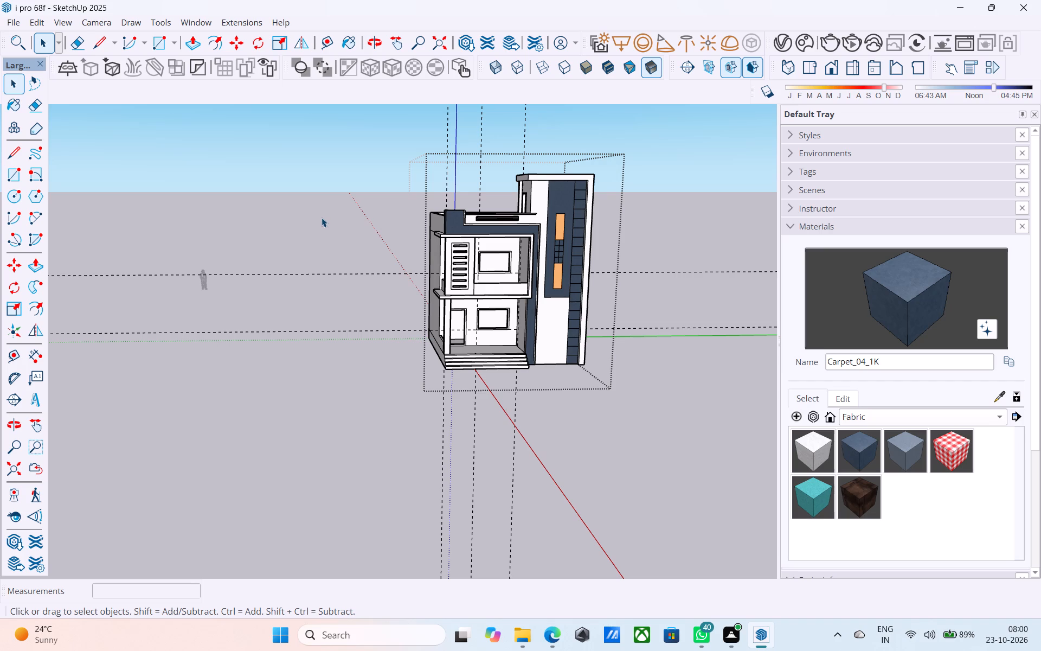
Erase the dashed construction guide lines running around and across the house.
key("e")
left_click_drag(593, 454, 403, 427)
left_click_drag(365, 399, 342, 251)
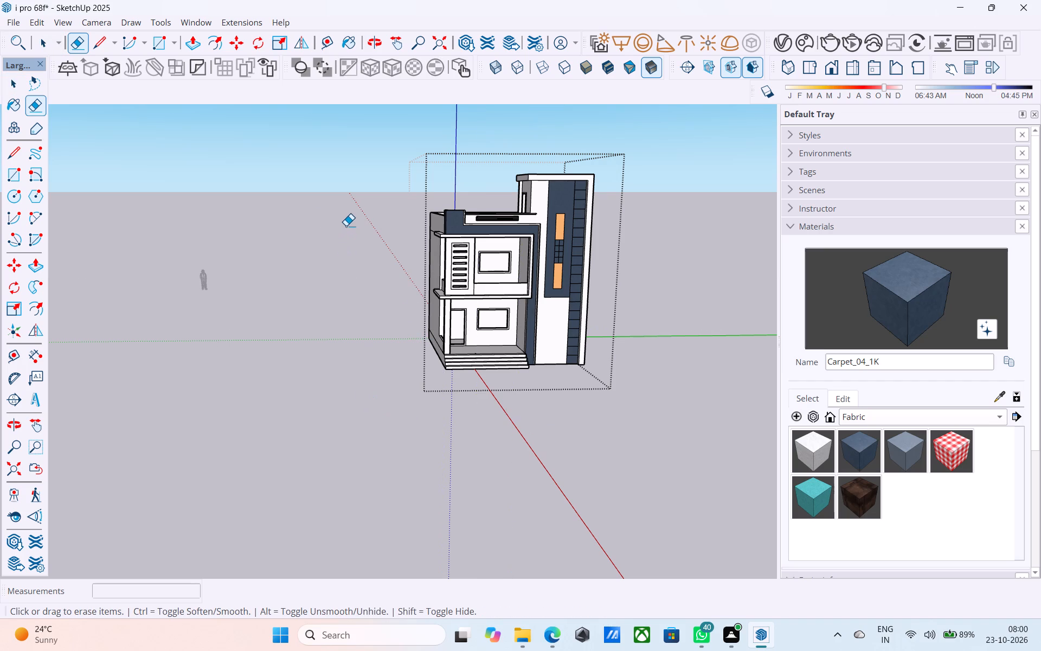
middle_click_drag(350, 231, 371, 242)
key("space")
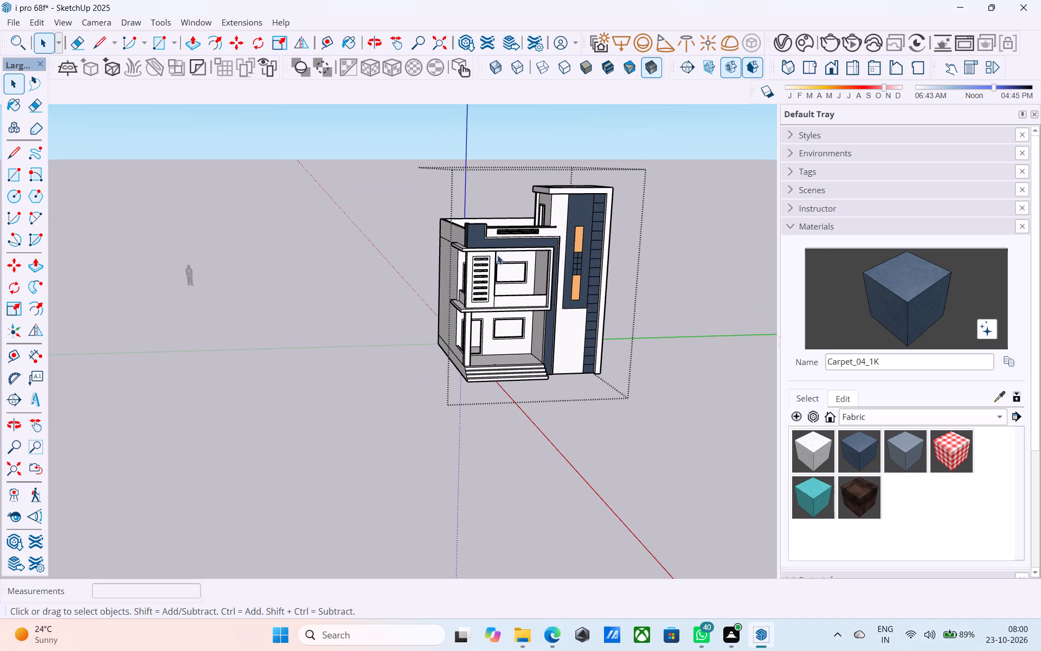
Run a V-Ray test render of the whole house from a front three-quarter view, then close the render window.
middle_click_drag(614, 244, 544, 248)
scroll(550, 249, "up", 5)
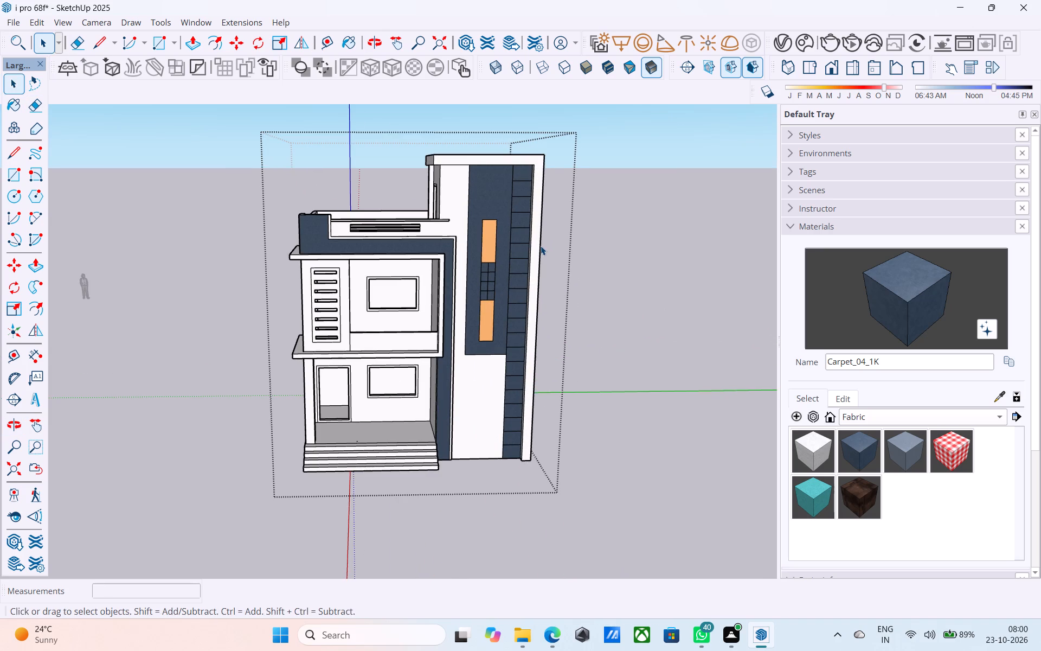
middle_click_drag(533, 257, 457, 264, "shift")
scroll(457, 248, "up", 7)
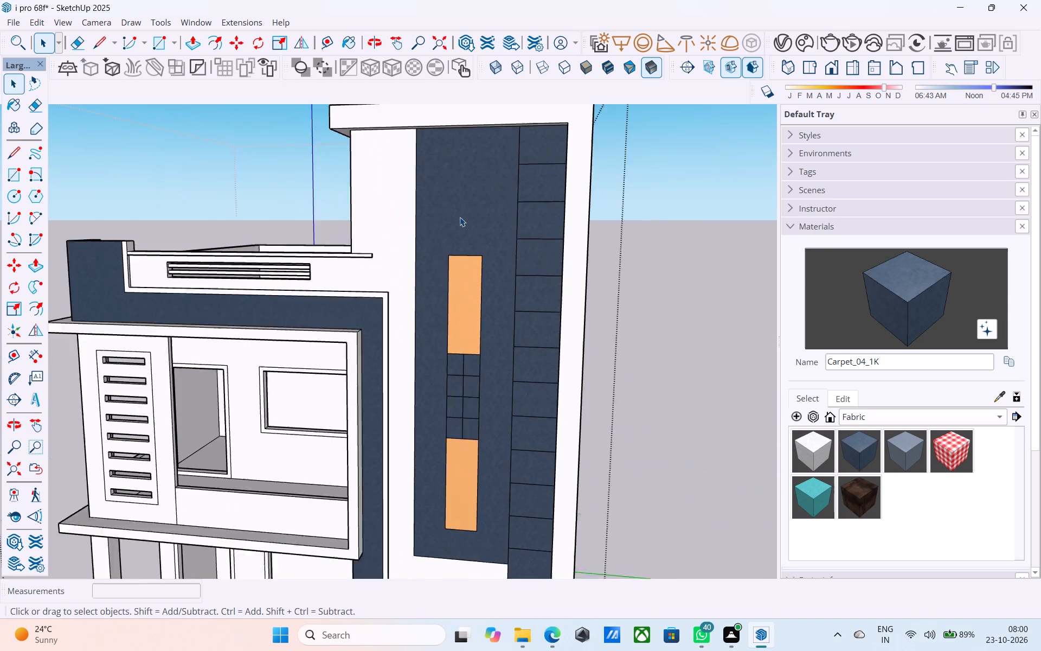
scroll(460, 217, "up", 2)
scroll(460, 217, "down", 7)
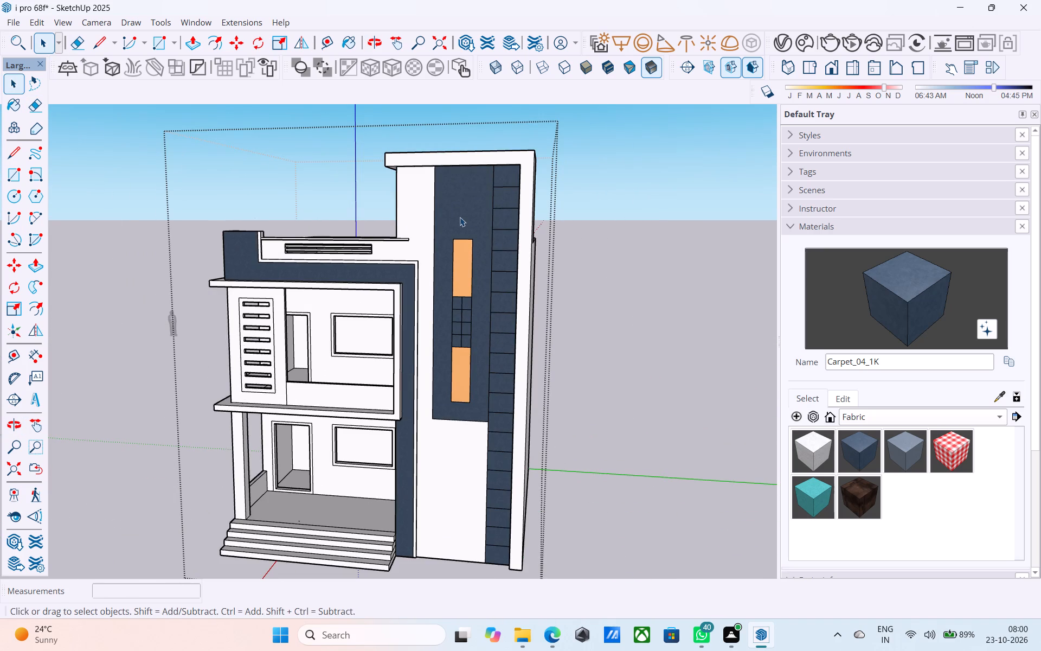
middle_click_drag(460, 217, 483, 232)
scroll(483, 232, "up", 1)
scroll(483, 232, "down", 5)
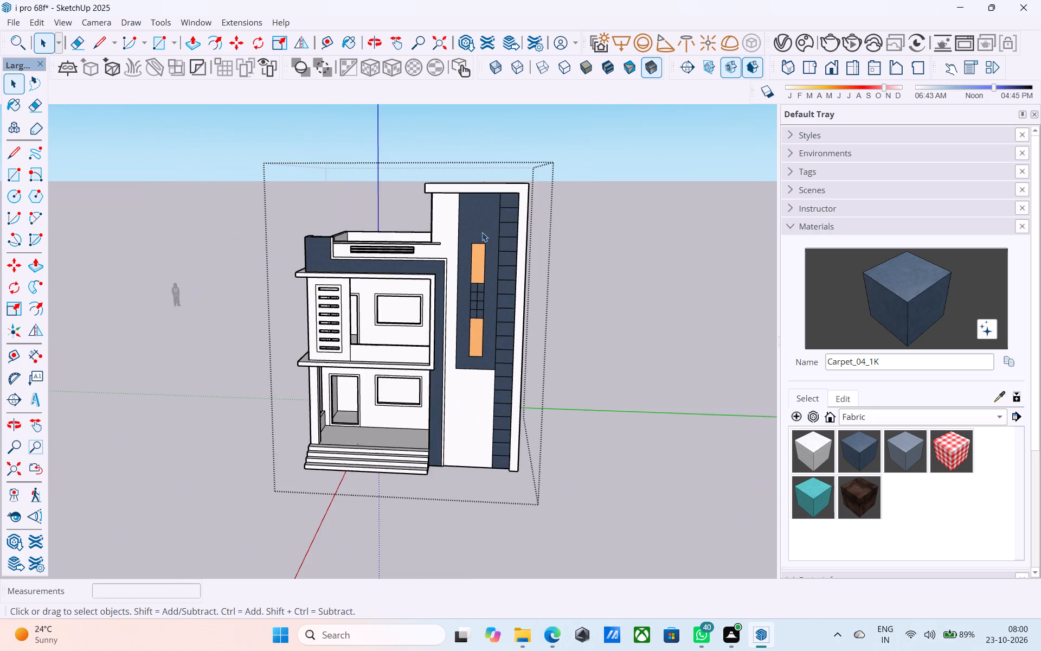
middle_click_drag(480, 231, 607, 224)
left_click(616, 226)
middle_click_drag(545, 250, 549, 255, "shift")
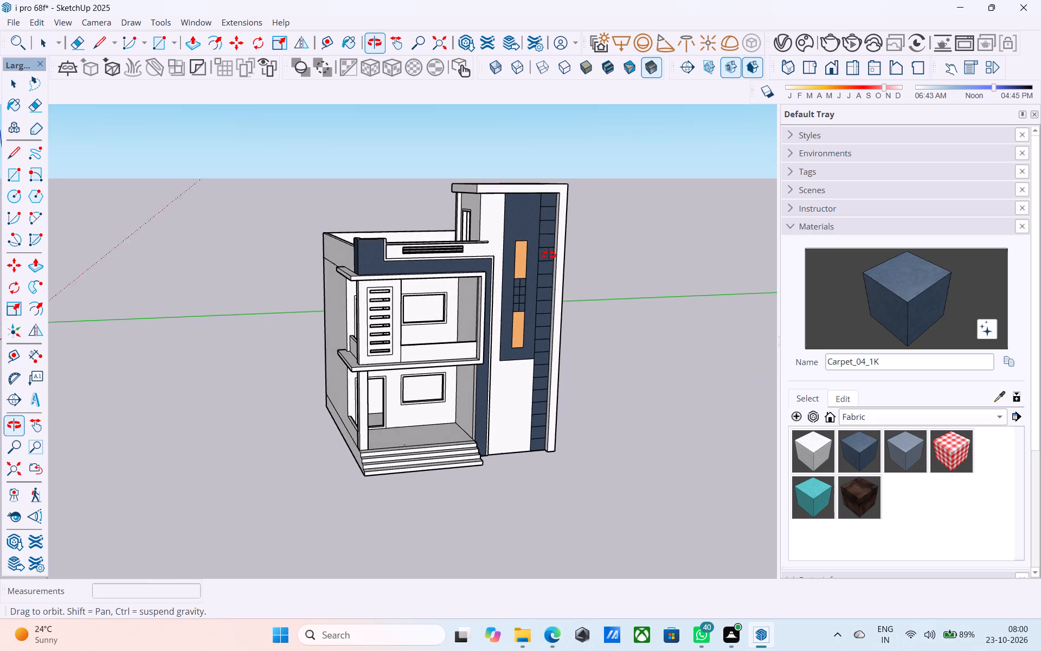
middle_click_drag(549, 255, 550, 257, "shift")
scroll(549, 258, "up", 4)
middle_click_drag(535, 283, 599, 257, "shift")
left_click(831, 52)
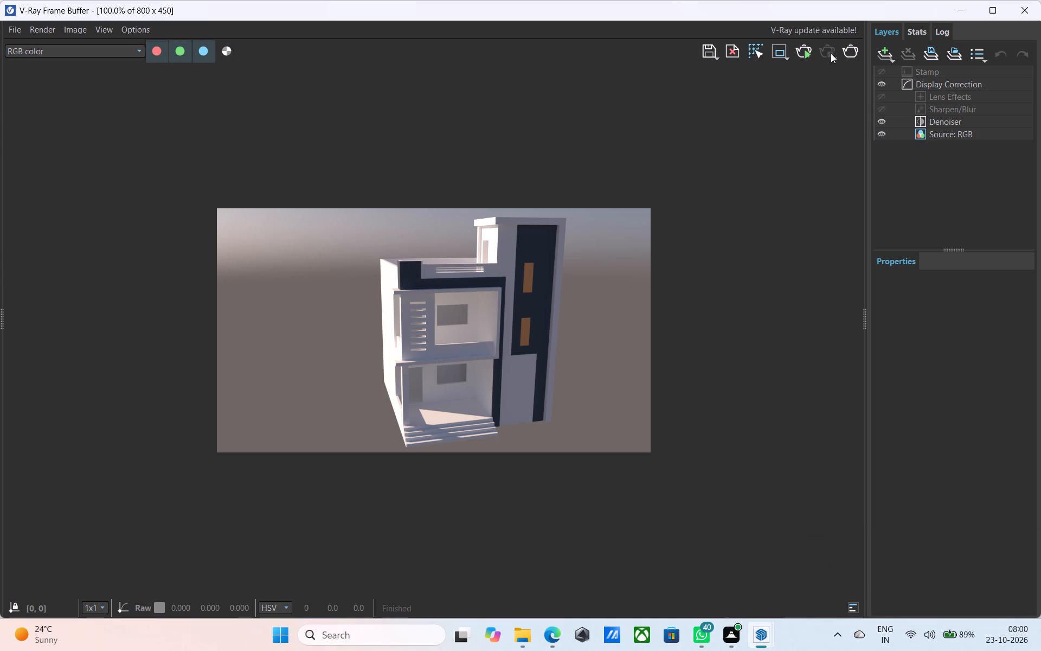
left_click(1028, 11)
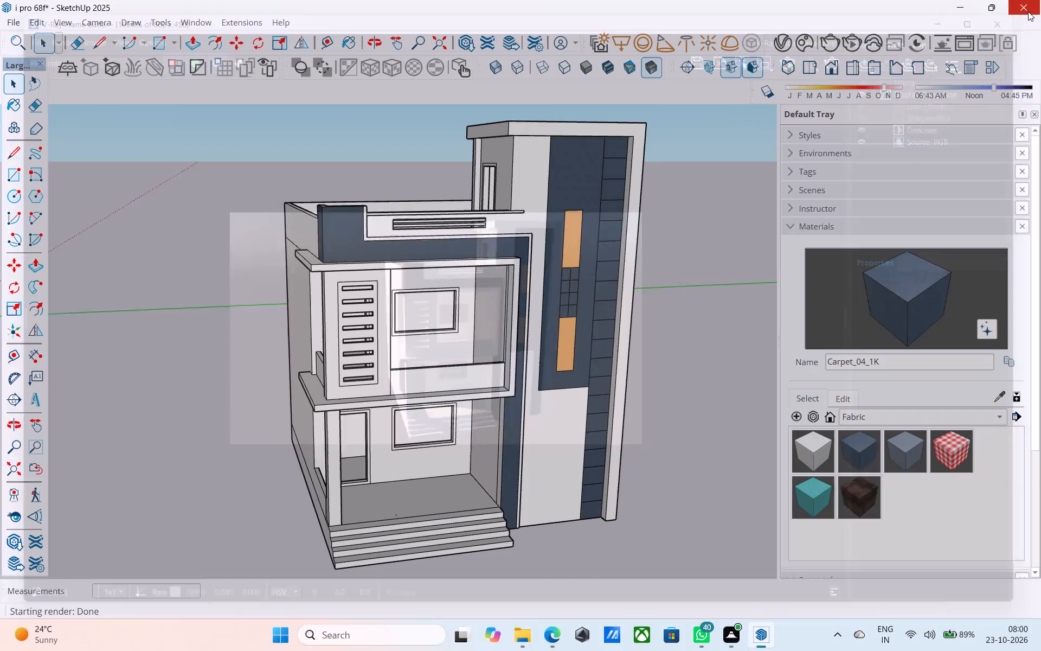
Import the porta+4 door model from Downloads and place it on the ground in front of the tower.
scroll(667, 263, "down", 2)
middle_click_drag(656, 252, 619, 220)
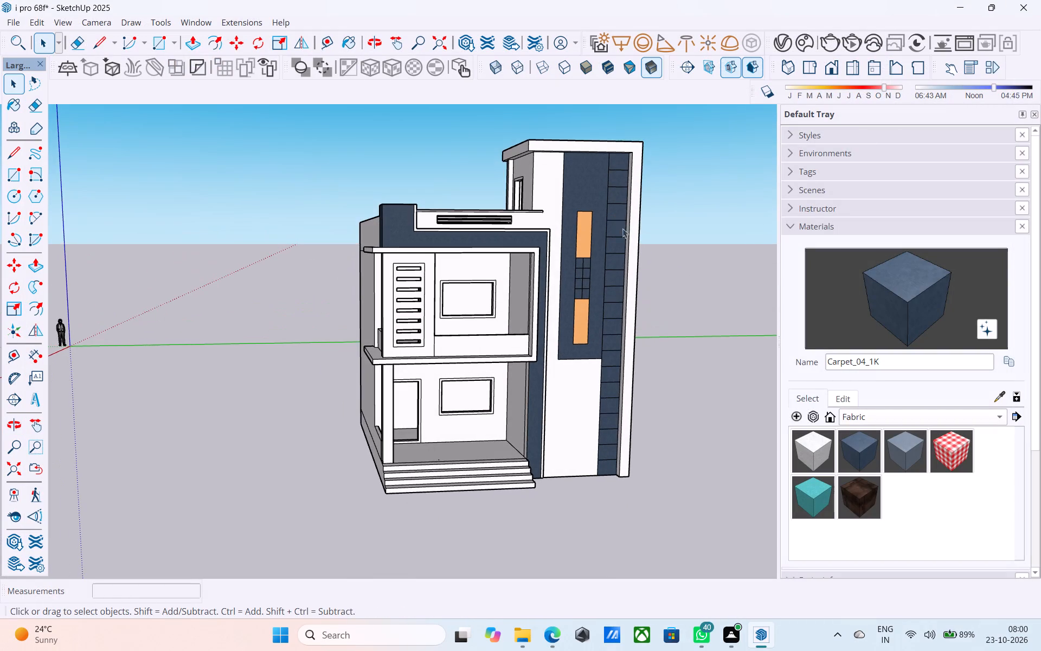
middle_click_drag(632, 235, 600, 232)
left_click(7, 25)
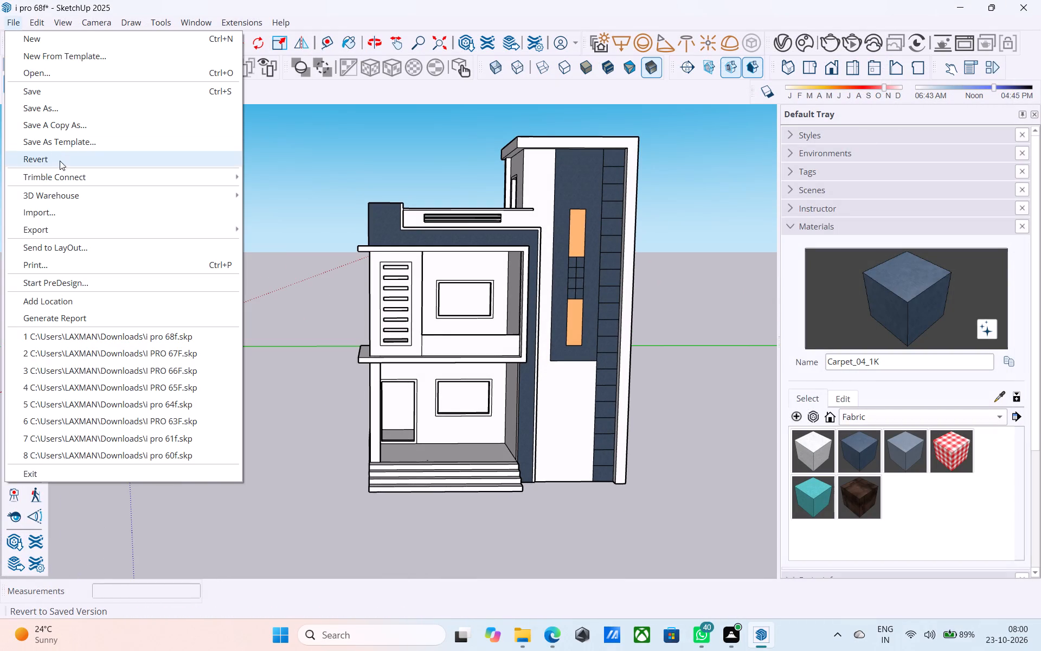
left_click(75, 204)
scroll(301, 244, "down", 6)
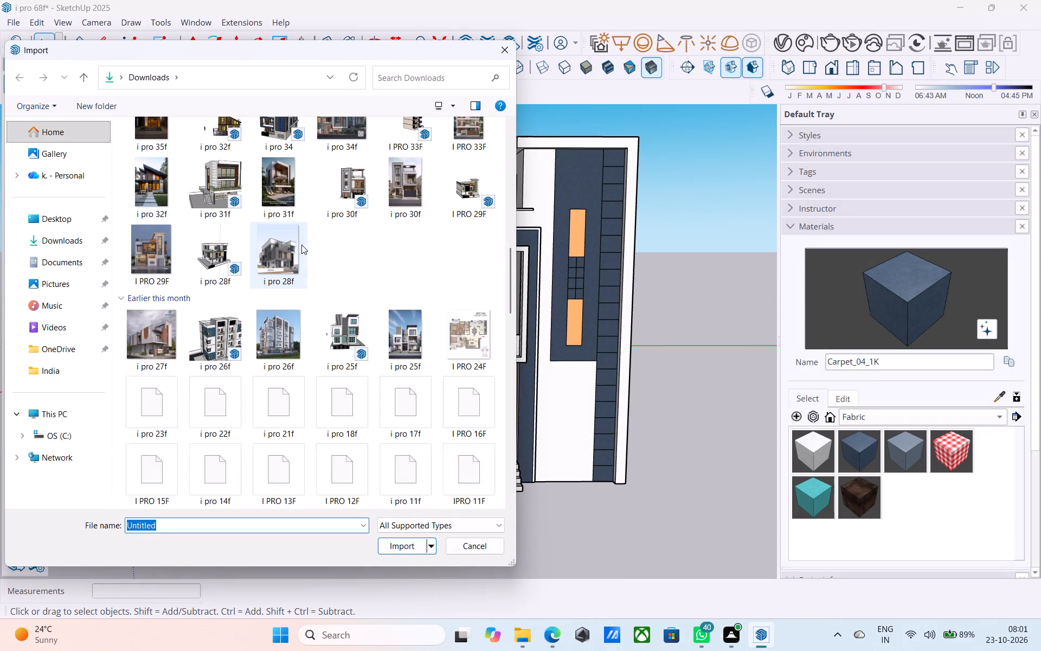
scroll(301, 245, "down", 4)
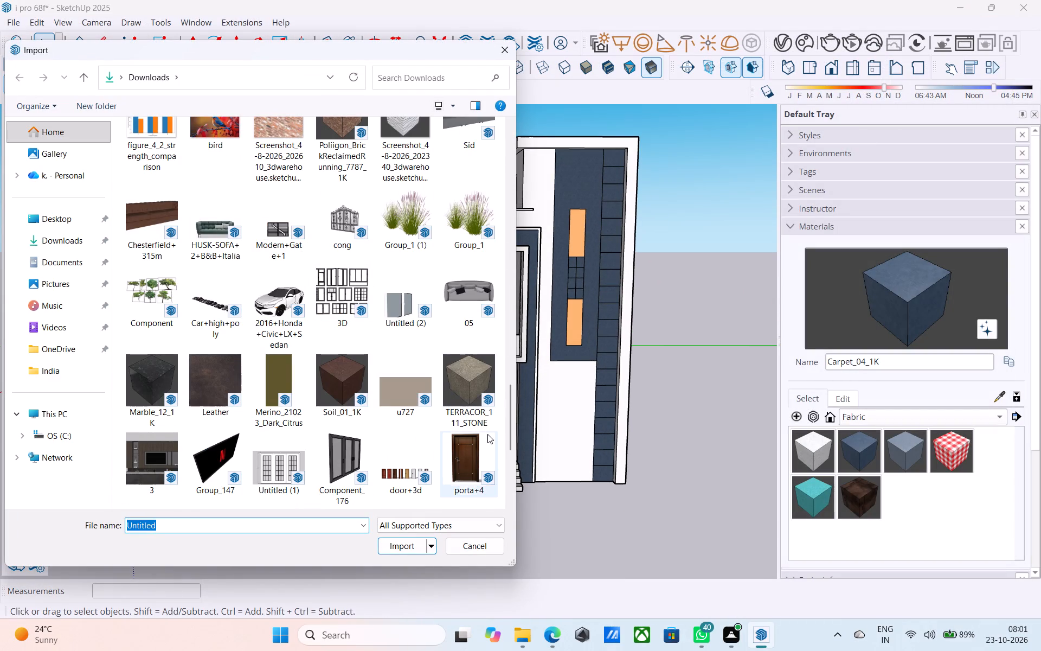
left_click(487, 435)
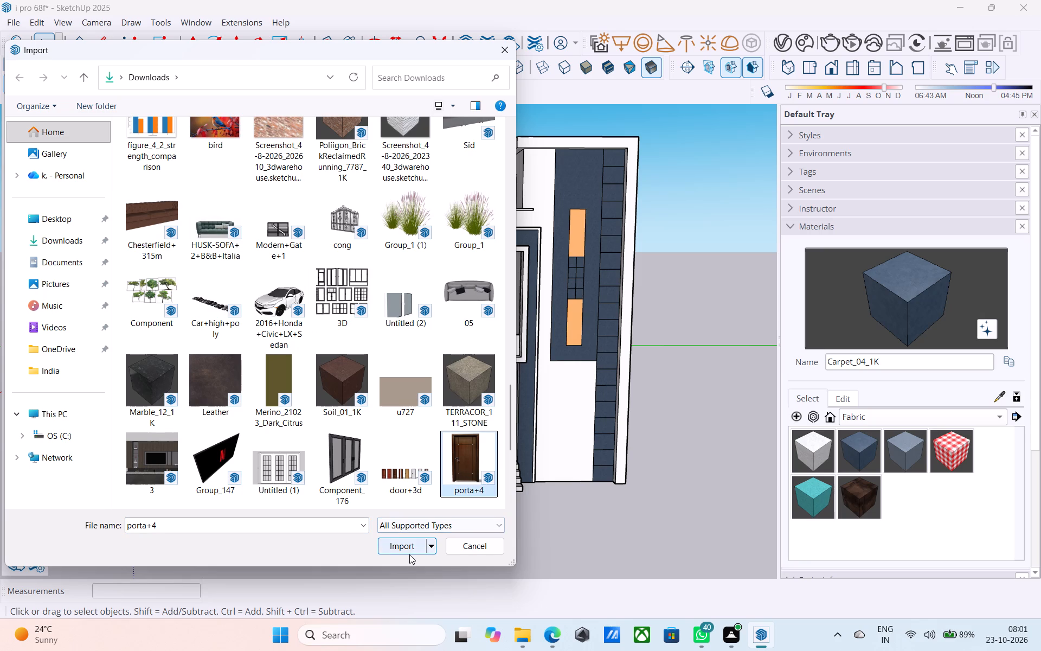
left_click(409, 554)
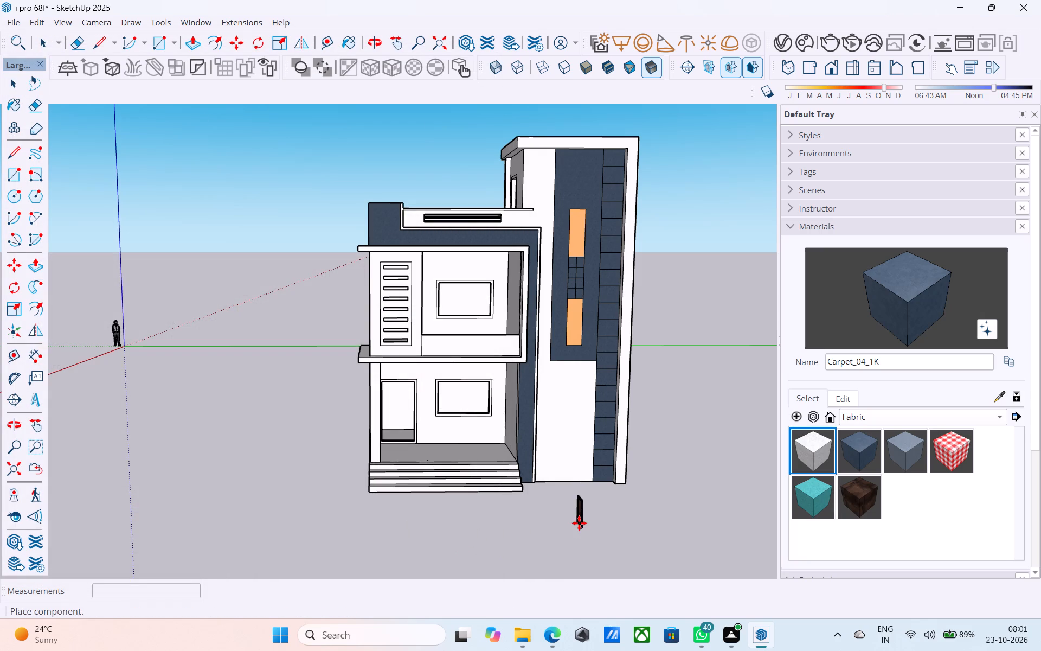
left_click(579, 523)
Move the imported door component beside the tower's outer base corner.
middle_click_drag(579, 522, 564, 470)
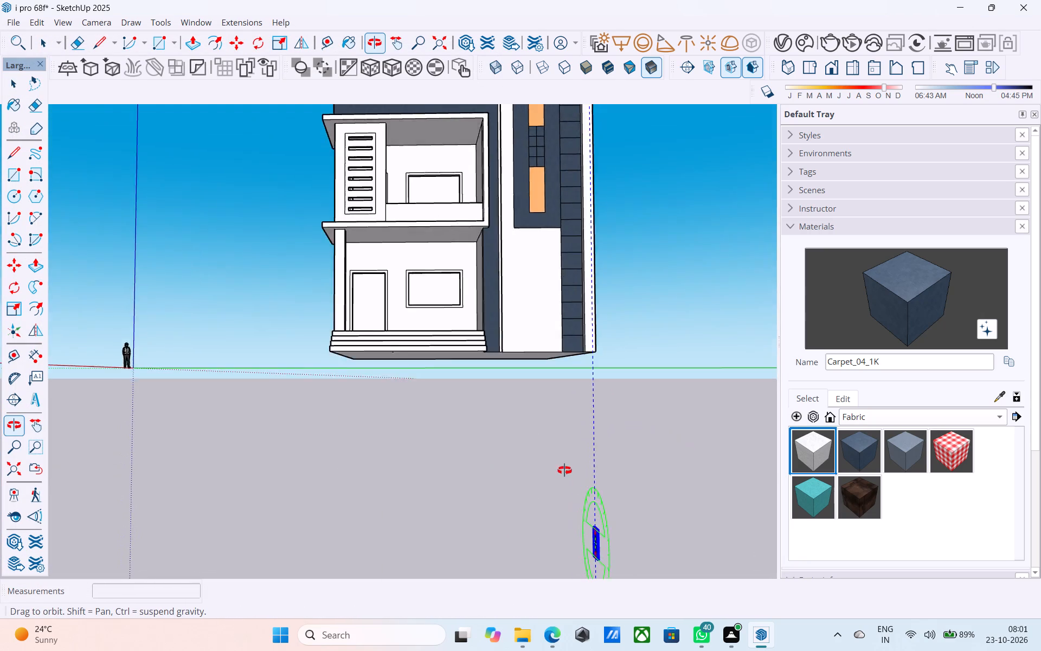
middle_click_drag(564, 470, 593, 493)
left_click(564, 547)
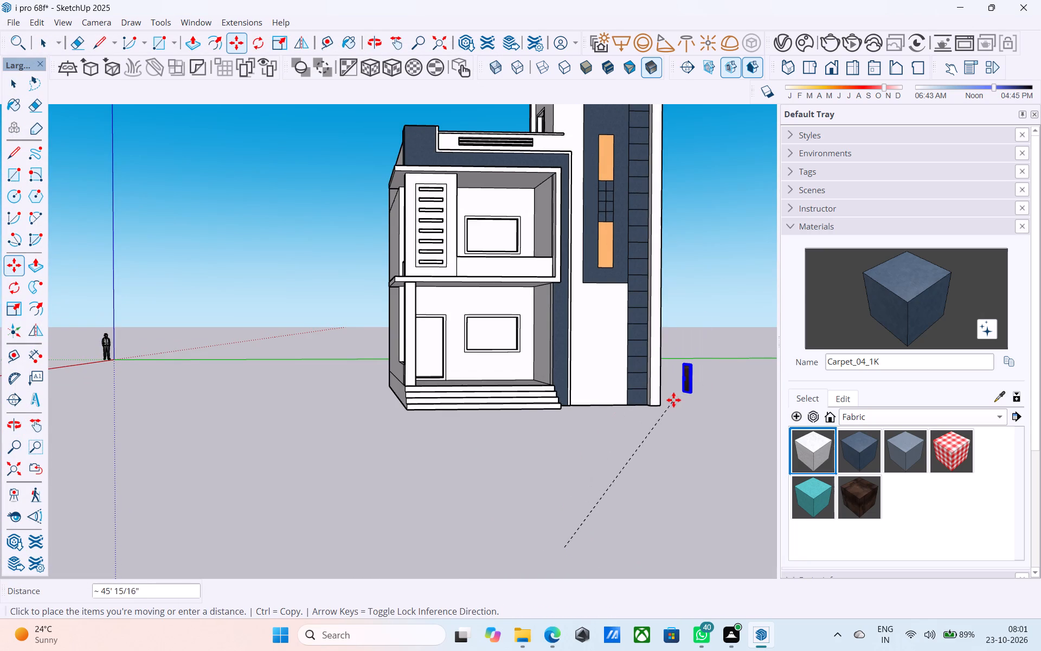
left_click(664, 405)
scroll(599, 345, "down", 5)
middle_click_drag(595, 345, 570, 422)
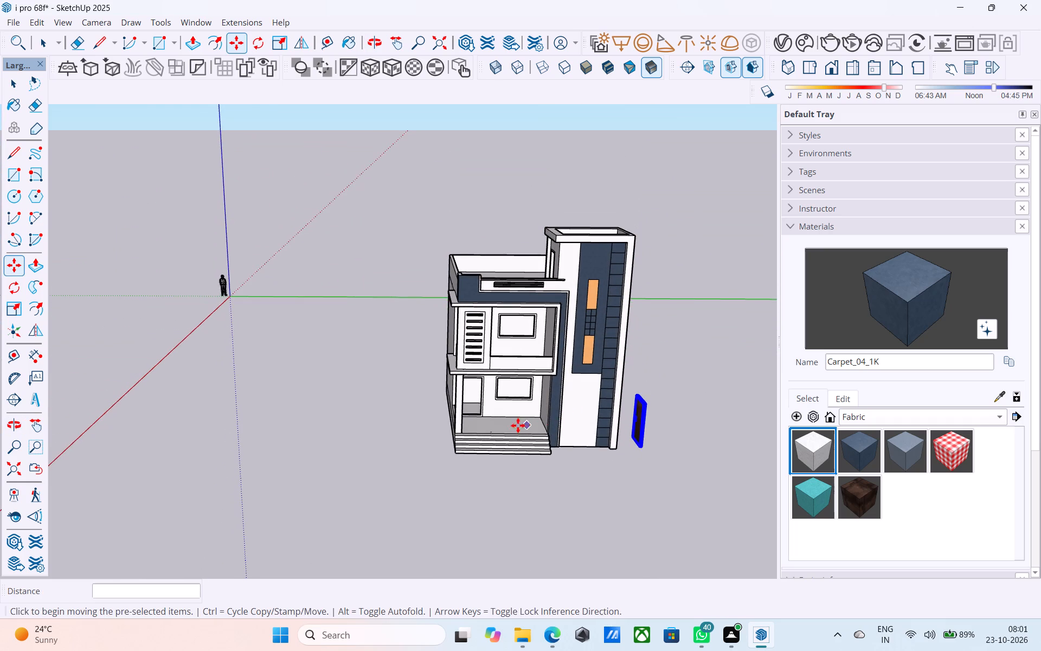
middle_click_drag(516, 424, 499, 413)
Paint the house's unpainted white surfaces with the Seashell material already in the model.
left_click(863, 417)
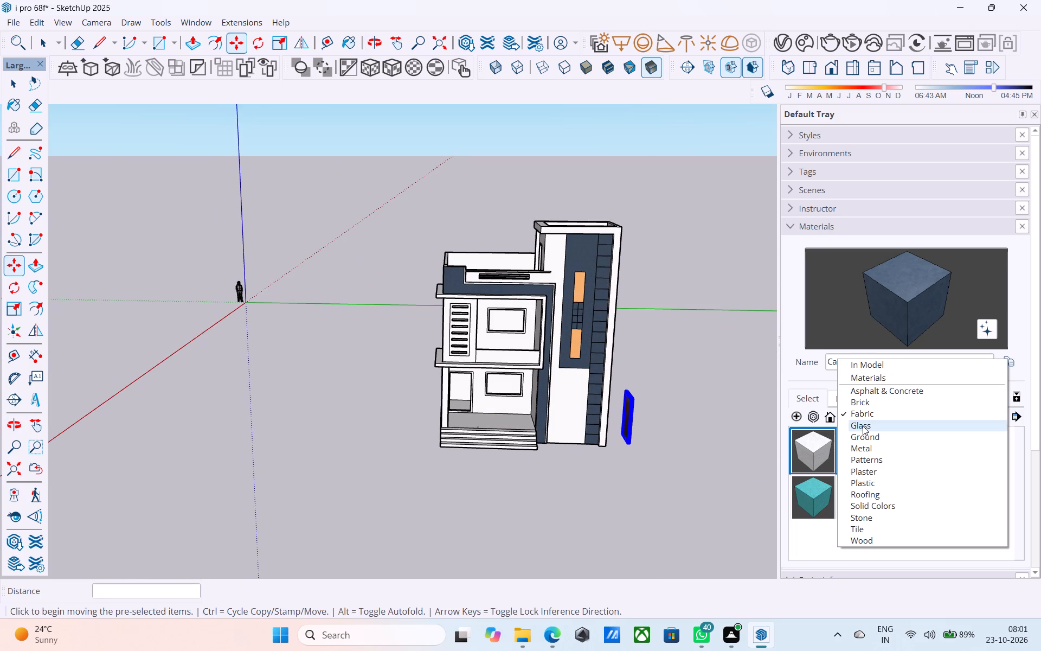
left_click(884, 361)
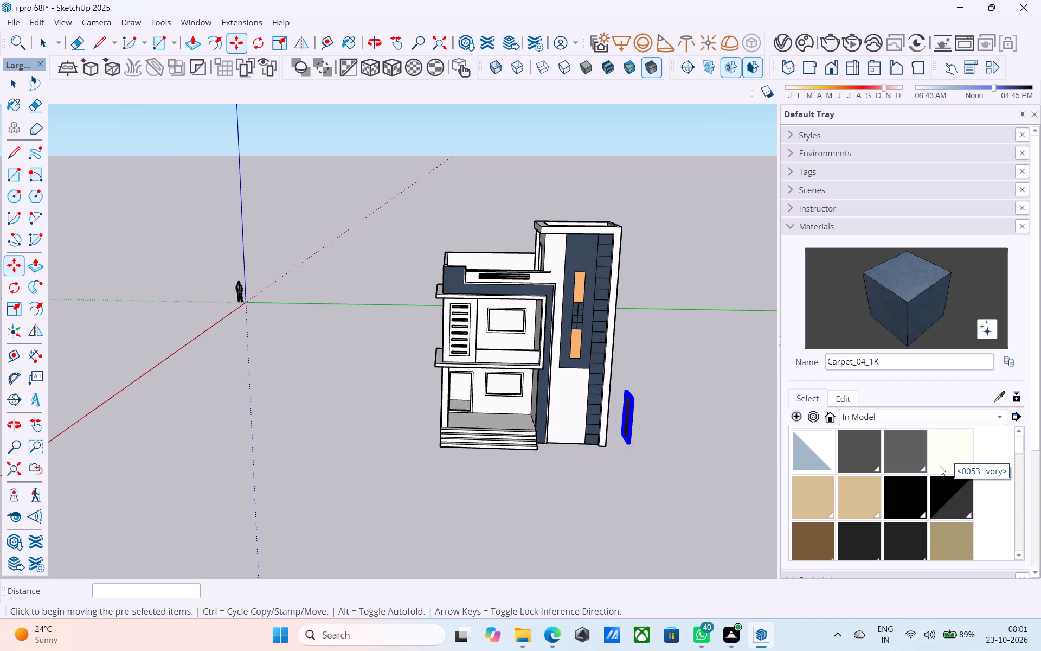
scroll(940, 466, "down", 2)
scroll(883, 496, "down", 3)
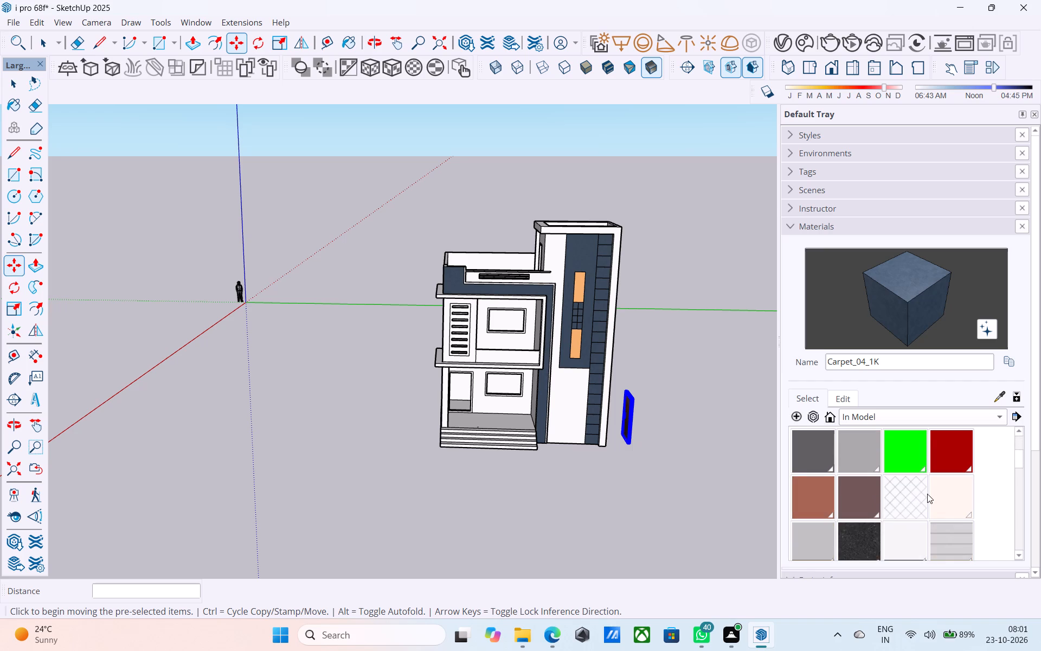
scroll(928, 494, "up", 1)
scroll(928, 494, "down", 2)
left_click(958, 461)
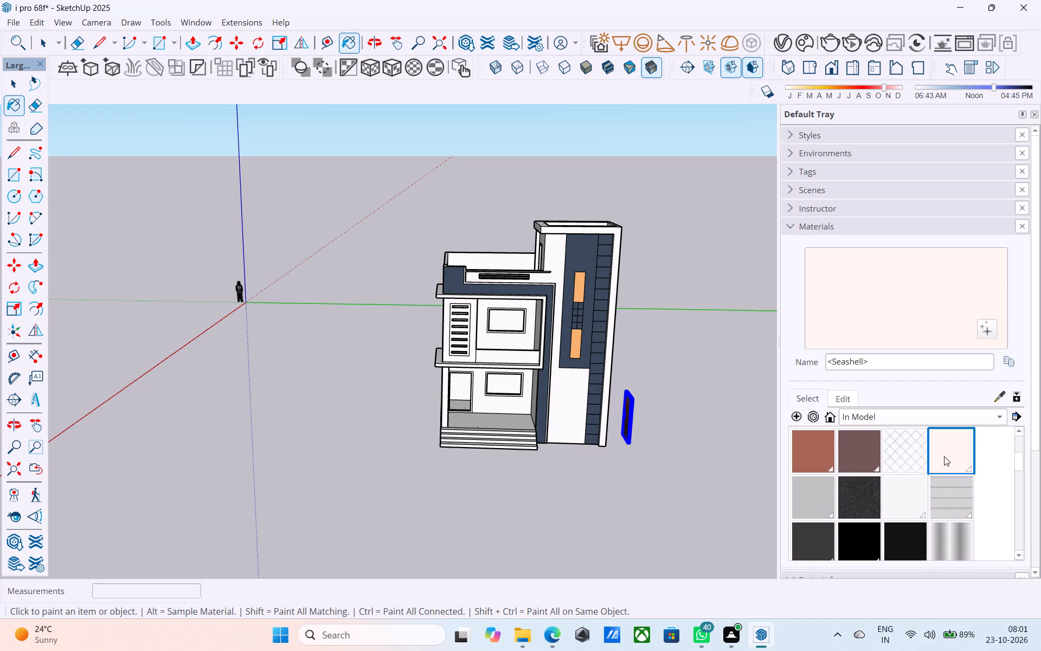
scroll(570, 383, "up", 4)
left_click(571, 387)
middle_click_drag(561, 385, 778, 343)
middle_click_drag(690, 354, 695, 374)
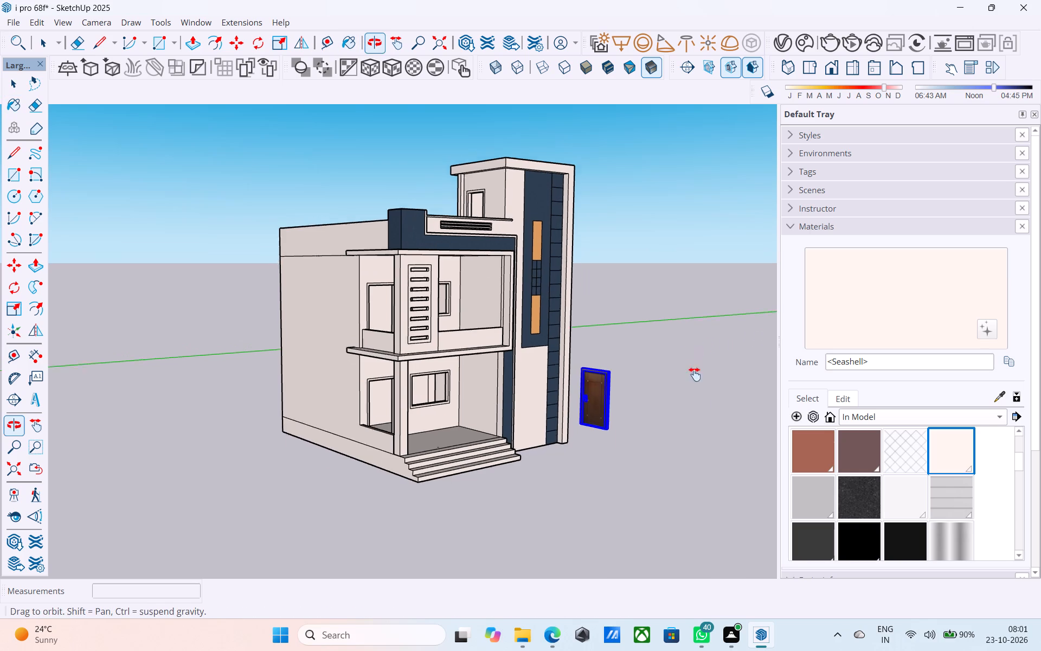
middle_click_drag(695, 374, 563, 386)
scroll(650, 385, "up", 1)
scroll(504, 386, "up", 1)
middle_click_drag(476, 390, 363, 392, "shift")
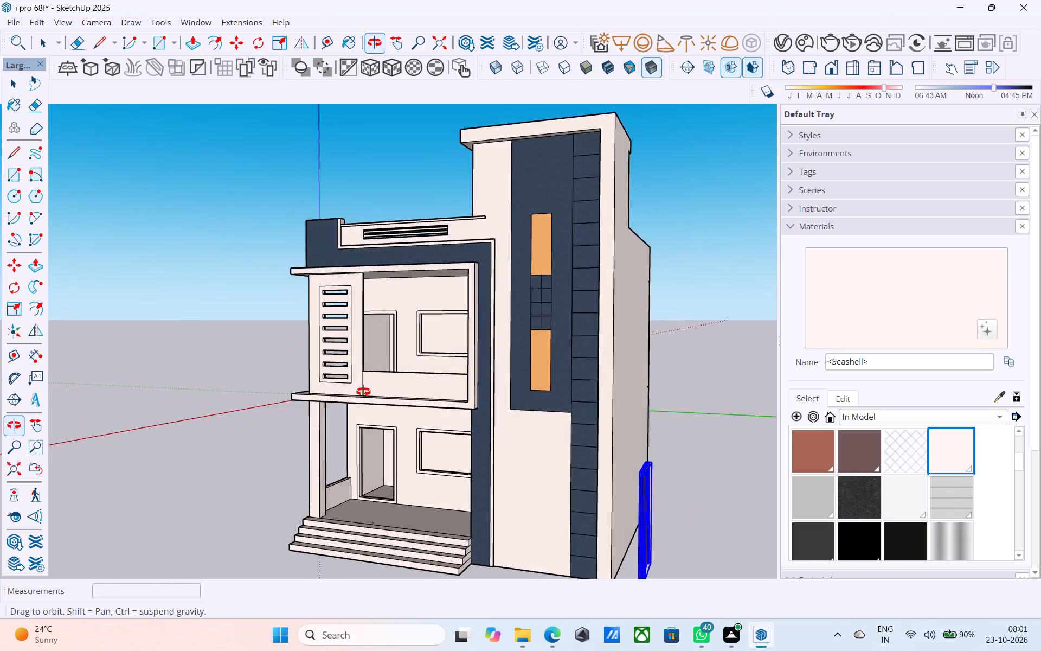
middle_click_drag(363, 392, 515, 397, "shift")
Repaint the house's light wall surfaces with the model's 0053_Ivory material.
scroll(869, 454, "up", 2)
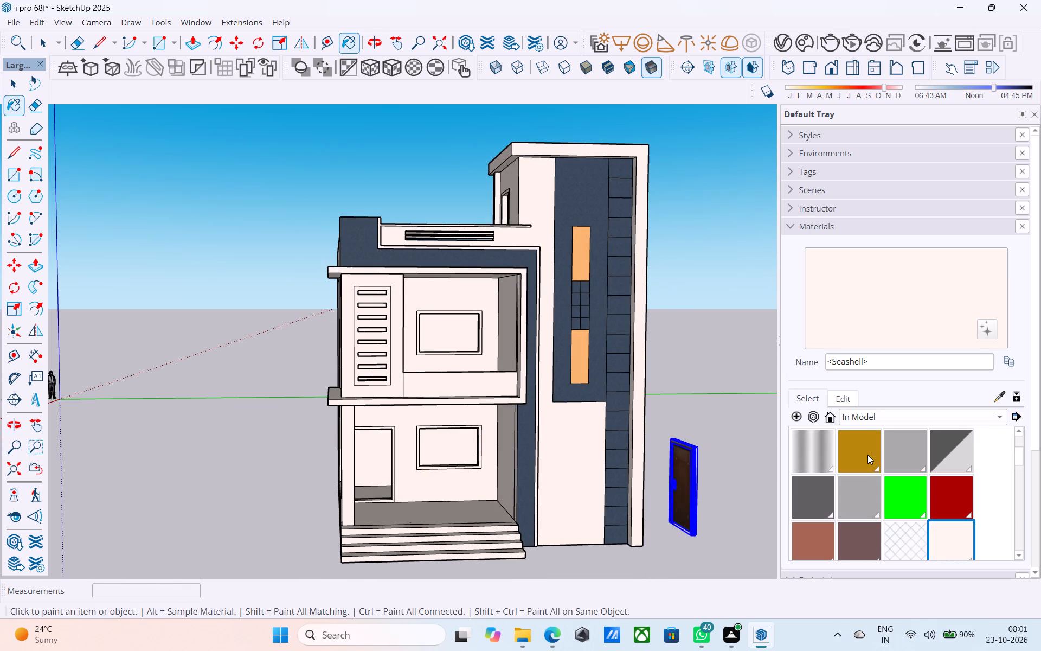
scroll(870, 455, "up", 2)
scroll(907, 476, "down", 1)
scroll(908, 477, "up", 3)
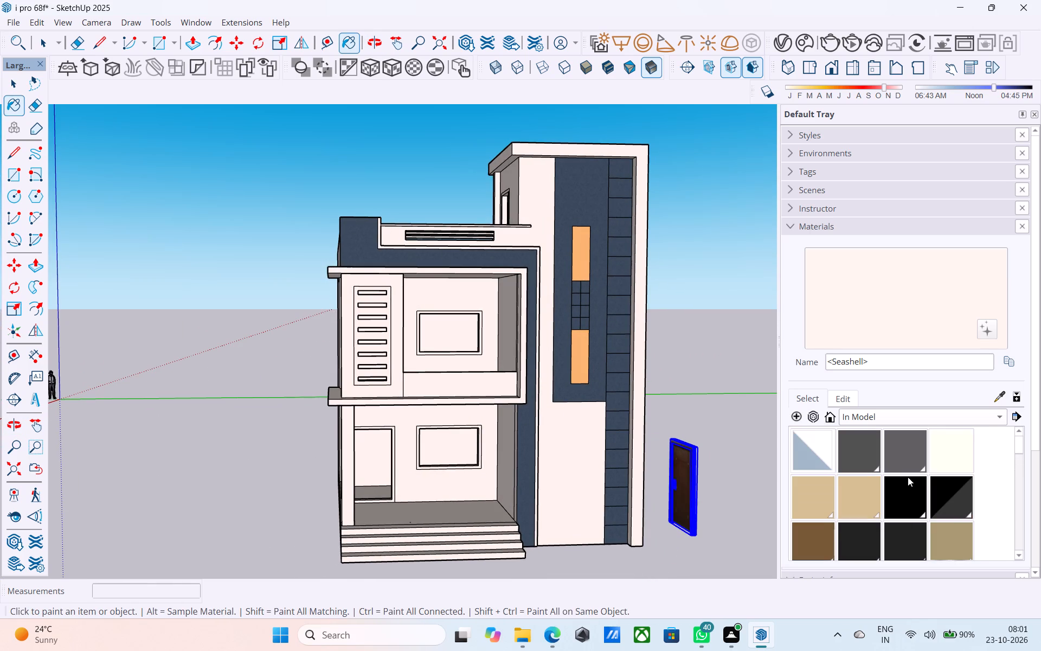
left_click(942, 458)
left_click(464, 295)
scroll(464, 299, "down", 4)
middle_click_drag(465, 301, 652, 349)
middle_click_drag(653, 350, 585, 369)
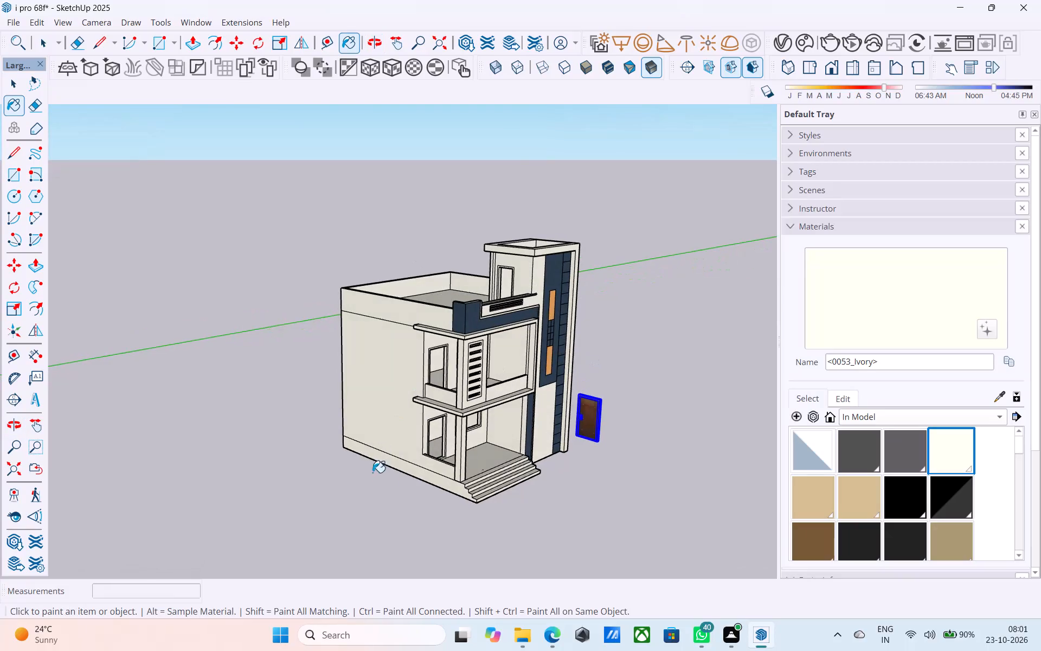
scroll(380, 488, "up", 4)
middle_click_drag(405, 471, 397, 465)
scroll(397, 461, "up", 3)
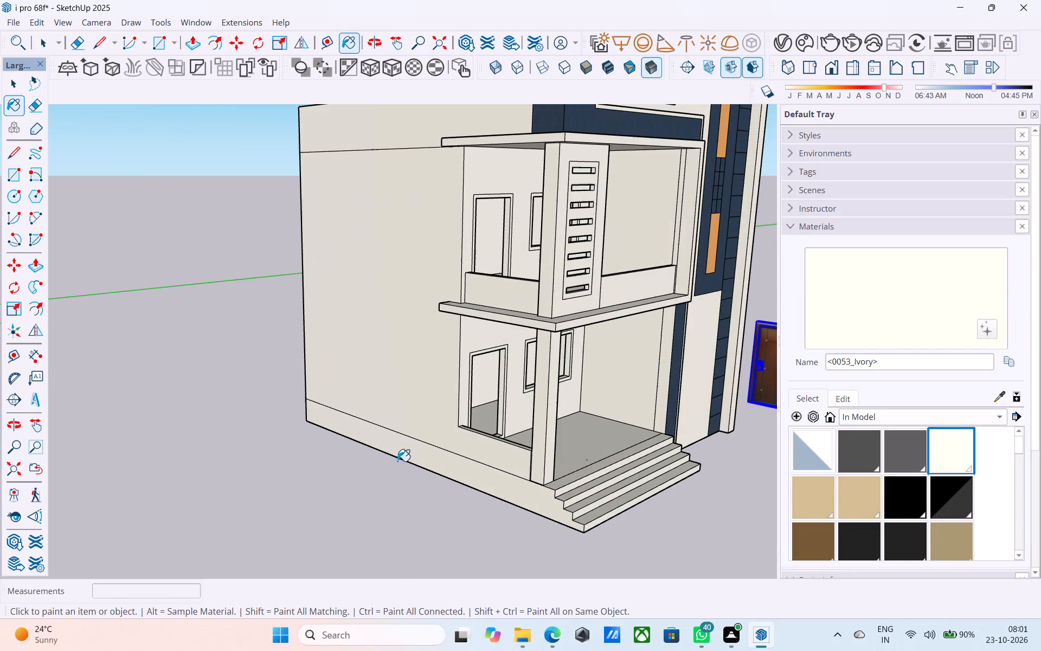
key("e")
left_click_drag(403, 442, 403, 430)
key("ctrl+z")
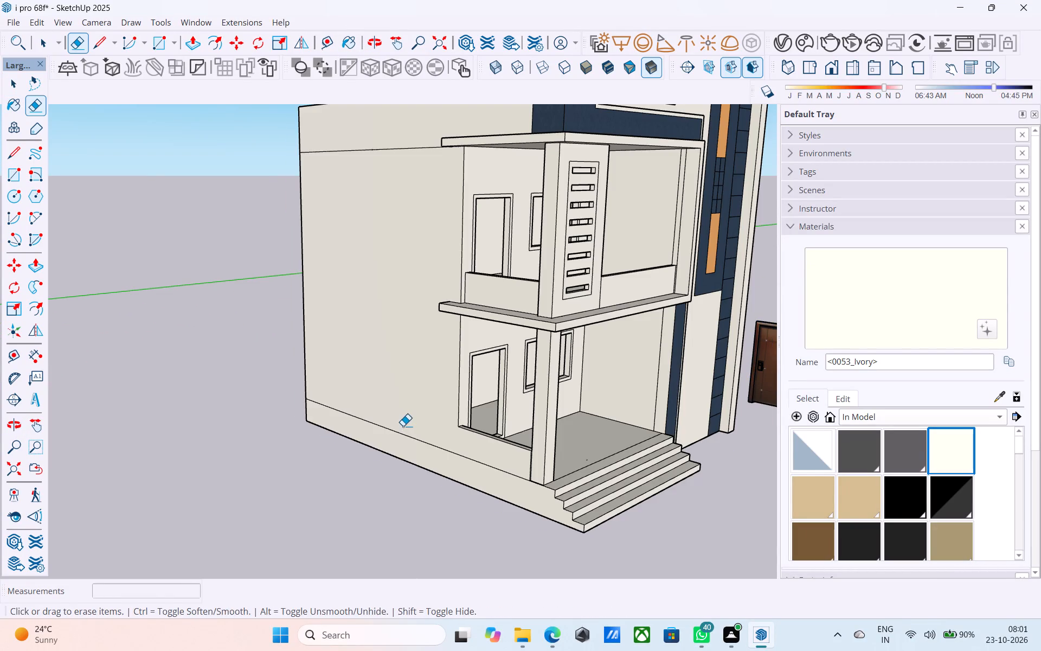
Open the house group for editing and erase the horizontal edge near the base of the plain side wall.
key("space")
double_click(403, 425)
scroll(402, 424, "up", 2)
key("e")
left_click_drag(402, 424, 404, 433)
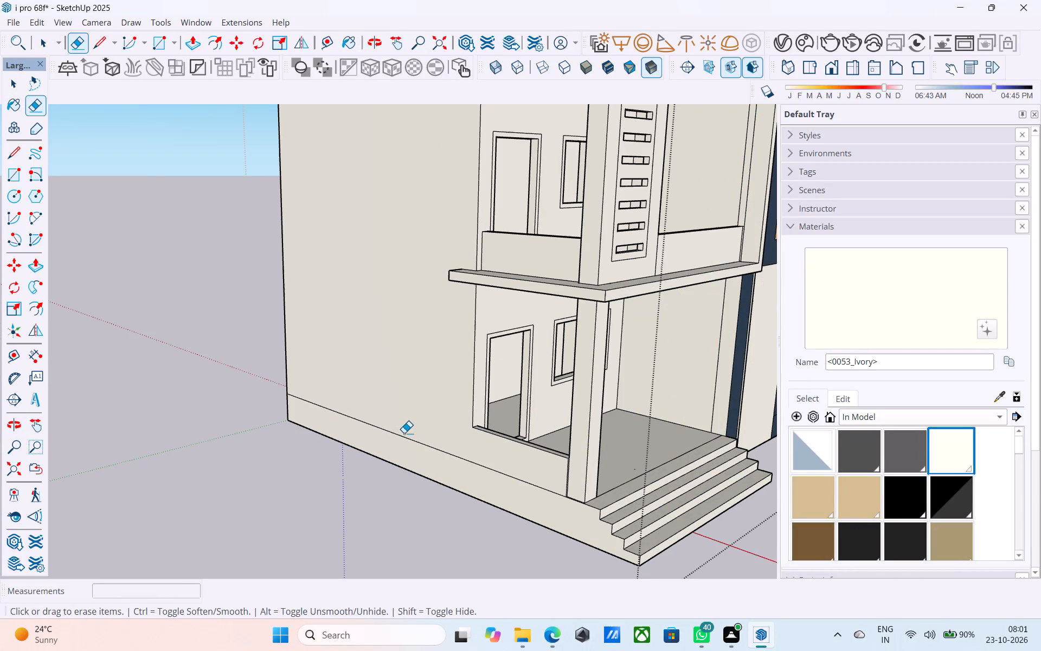
left_click_drag(404, 433, 405, 437)
scroll(397, 443, "down", 2)
scroll(396, 444, "up", 2)
scroll(396, 444, "down", 5)
scroll(437, 298, "up", 1)
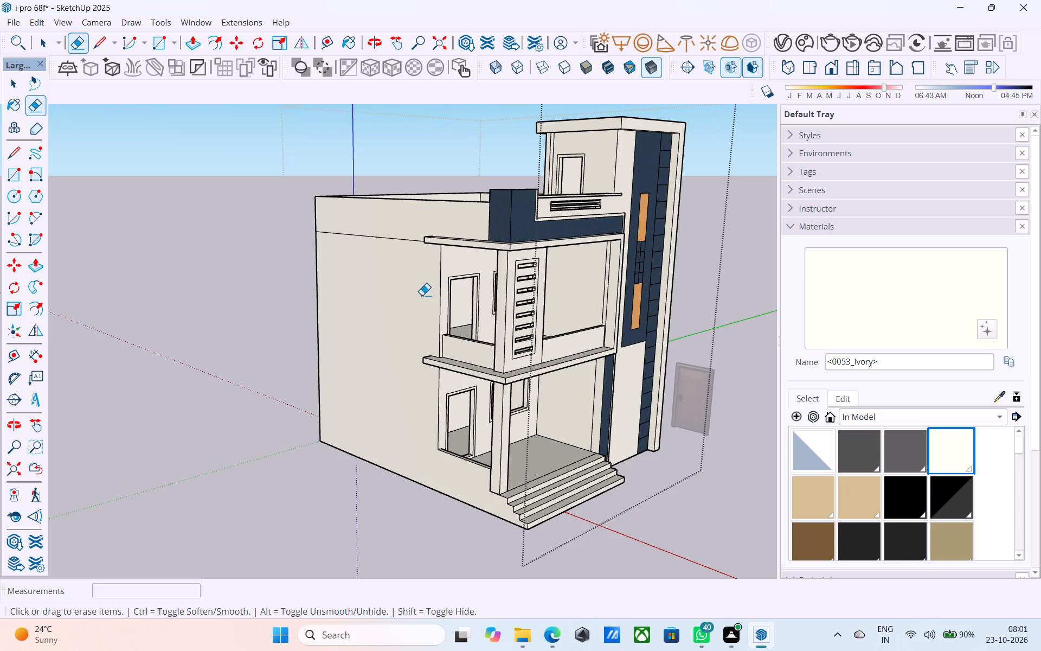
Erase every segment of the horizontal edge below the roof parapet on the plain side wall.
middle_click_drag(421, 295, 415, 343)
left_click_drag(404, 247, 399, 264)
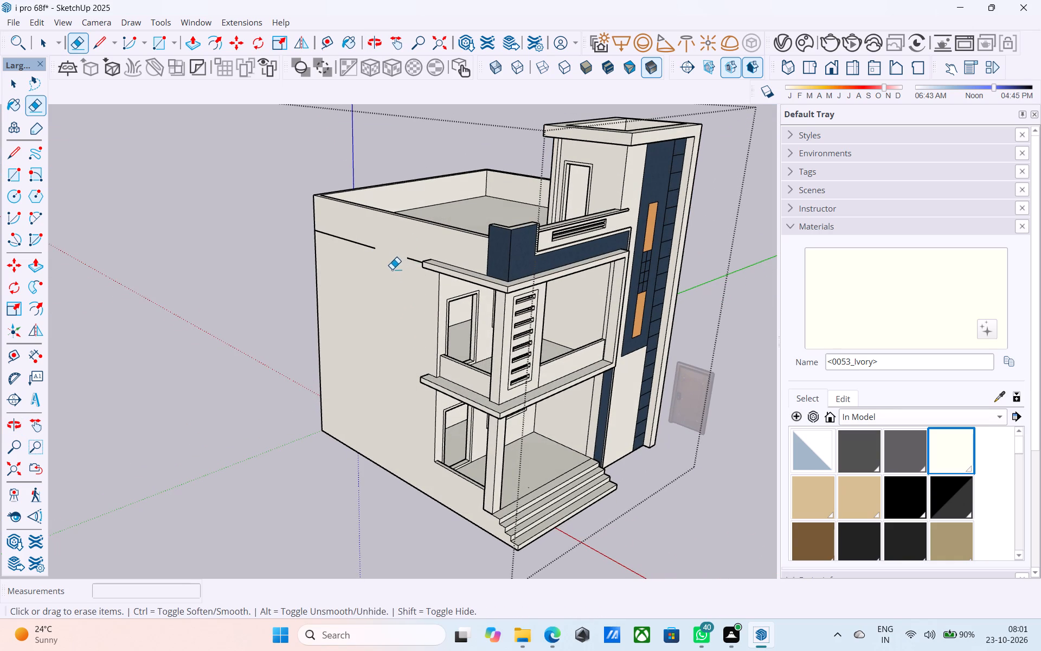
left_click_drag(371, 242, 362, 258)
middle_click_drag(394, 263, 491, 273)
scroll(457, 270, "up", 4)
left_click_drag(448, 262, 443, 258)
left_click(358, 241)
left_click(245, 224)
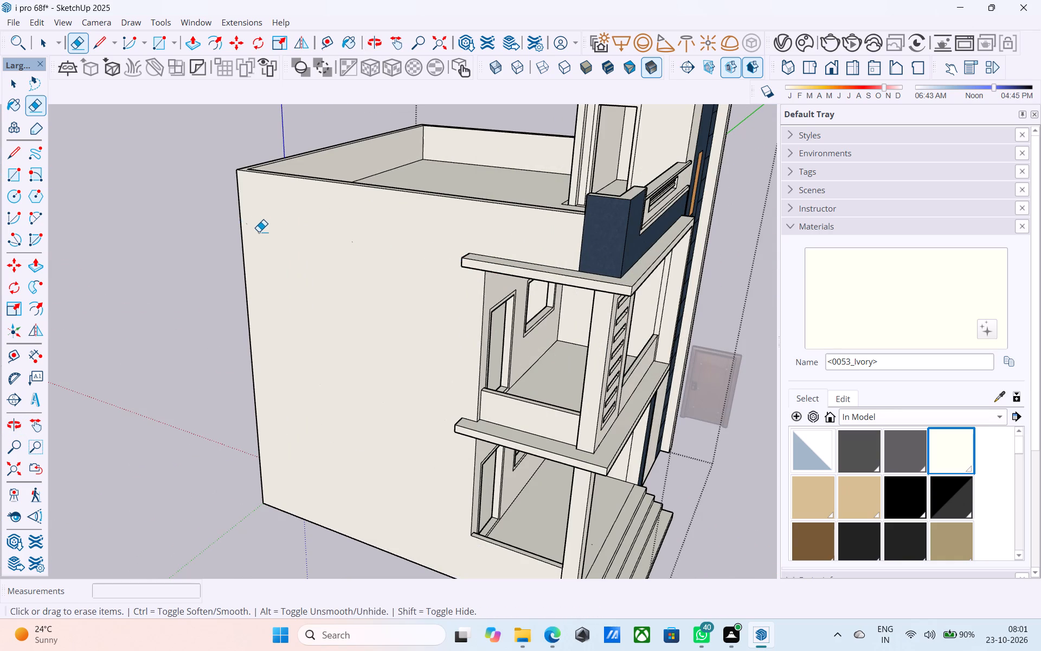
Erase all segments of the horizontal edge crossing the house's rear wall, including the short leftover piece near the corner.
middle_click_drag(267, 244, 689, 184)
left_click_drag(497, 171, 466, 346)
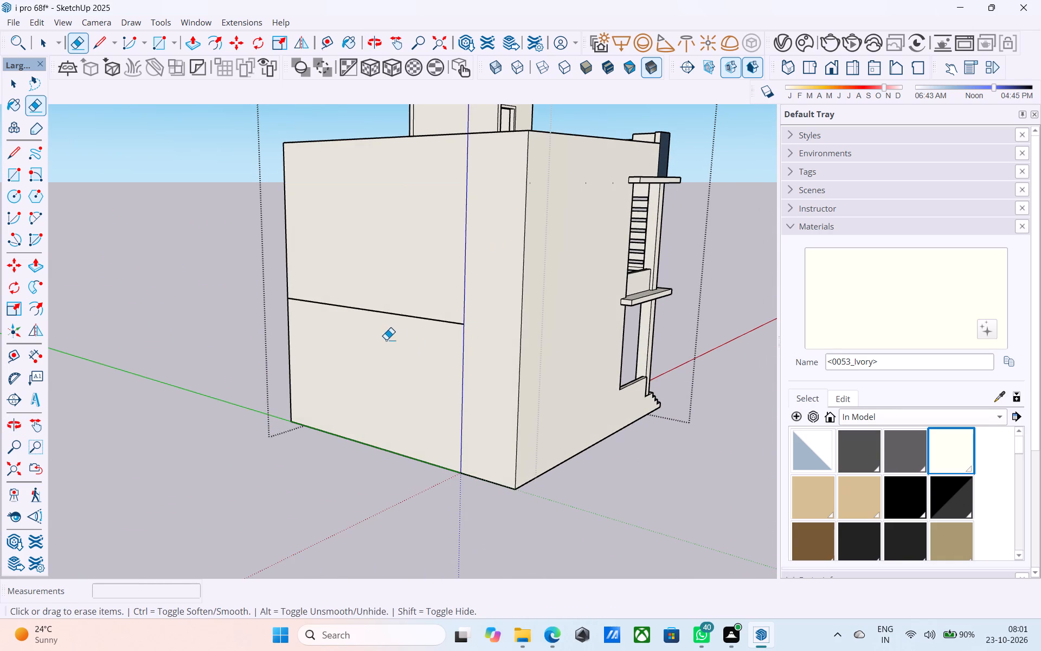
middle_click_drag(390, 336, 524, 328)
left_click_drag(509, 313, 493, 263)
middle_click_drag(459, 254, 740, 253)
scroll(556, 182, "up", 4)
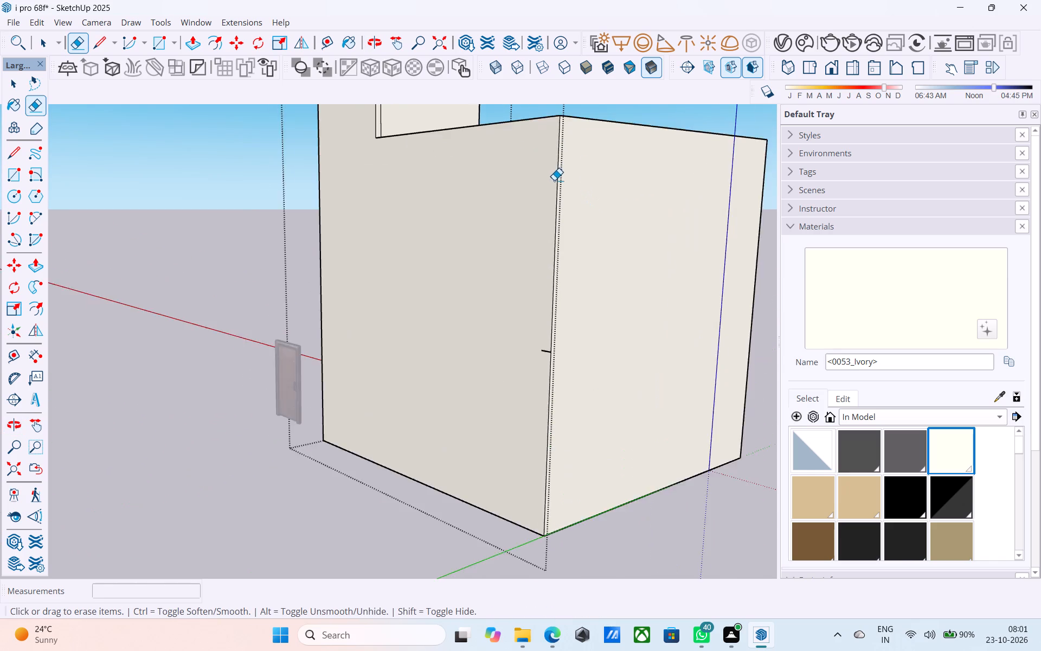
scroll(554, 180, "up", 3)
left_click(551, 176)
scroll(552, 310, "up", 1)
left_click(540, 395)
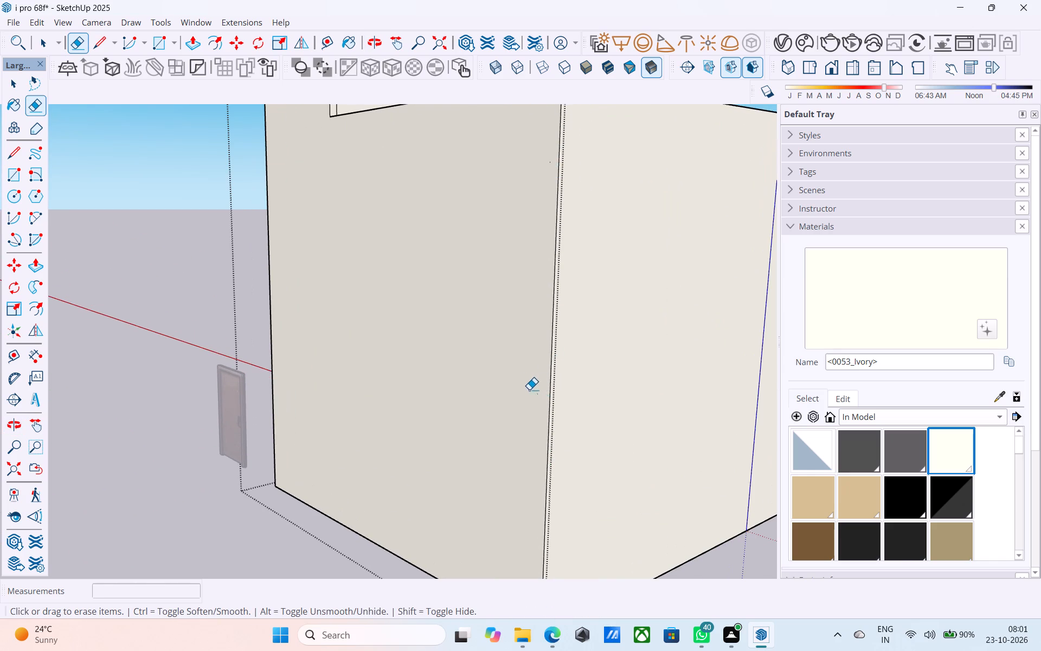
Examine the plain side wall and front elevation from several angles.
scroll(512, 386, "down", 7)
middle_click_drag(629, 359, 224, 373)
middle_click_drag(513, 380, 234, 356)
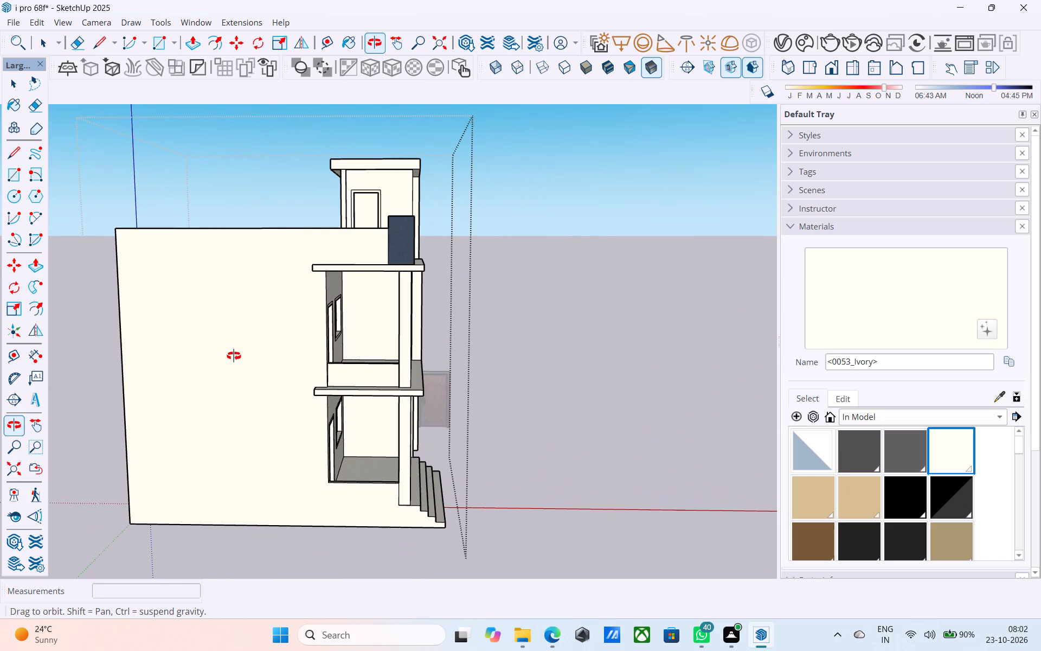
middle_click_drag(234, 356, 273, 374)
middle_click_drag(253, 376, 279, 352)
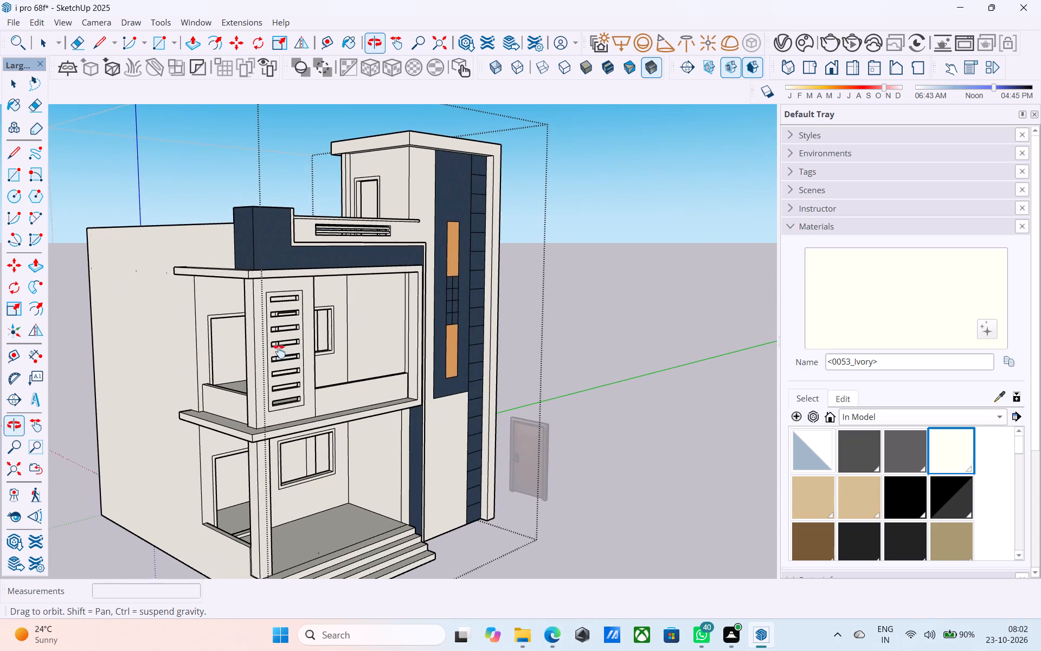
middle_click_drag(279, 352, 375, 352)
middle_click_drag(373, 350, 408, 356, "shift")
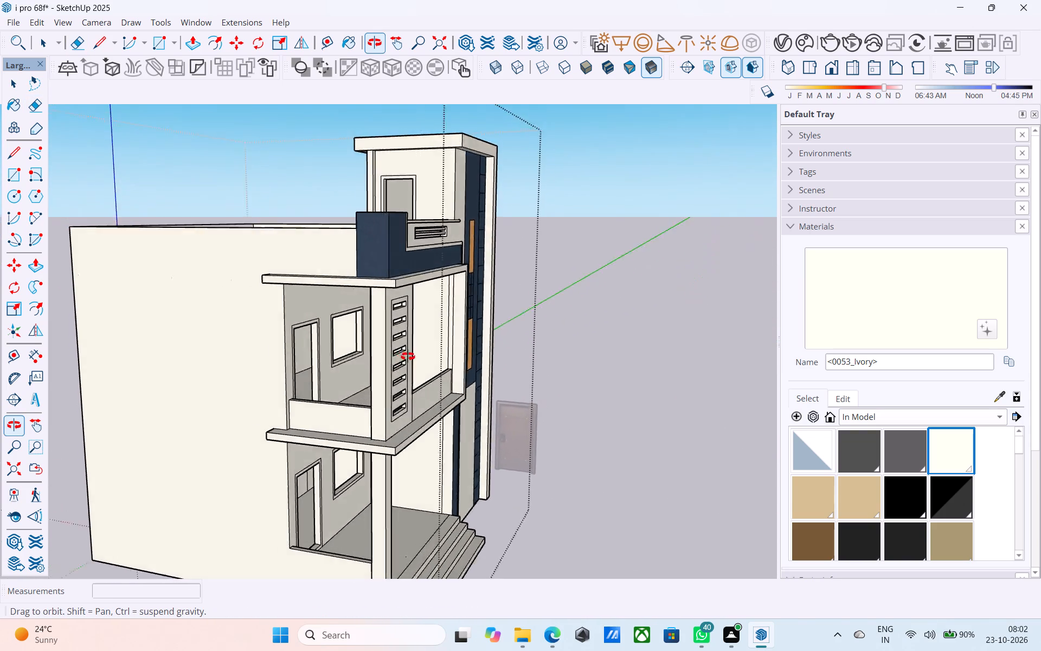
middle_click_drag(408, 356, 521, 354, "shift")
middle_click_drag(453, 423, 460, 336)
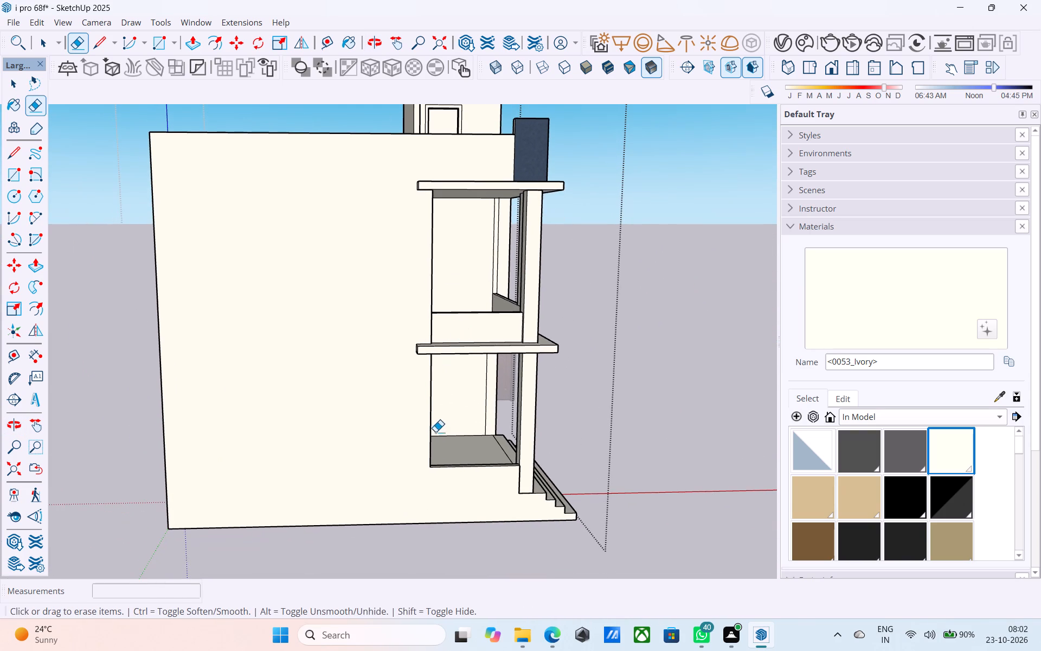
Place a horizontal guide 2' above the bottom edge of the plain side wall.
key("l")
middle_click_drag(450, 499, 349, 531)
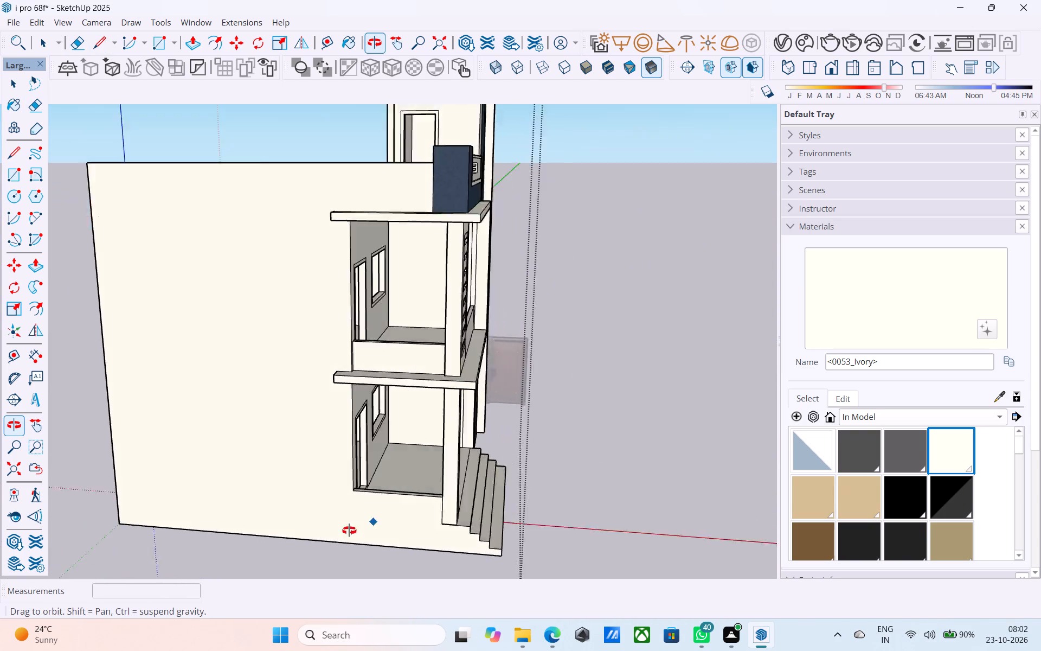
middle_click_drag(349, 531, 254, 600)
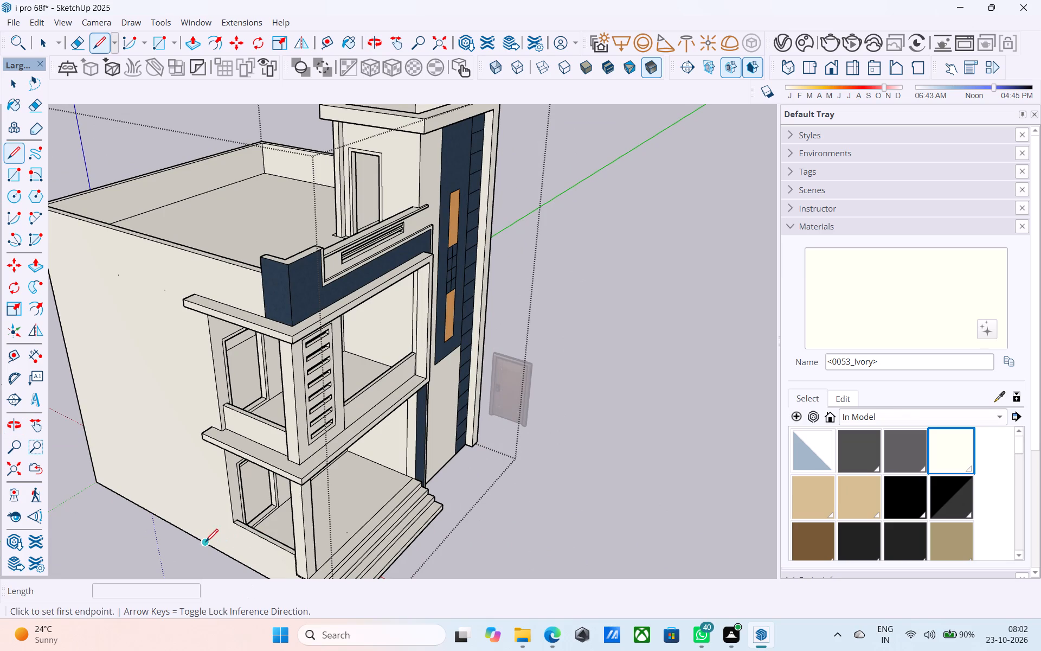
middle_click_drag(205, 543, 256, 513)
scroll(256, 513, "up", 1)
key("space")
key("t")
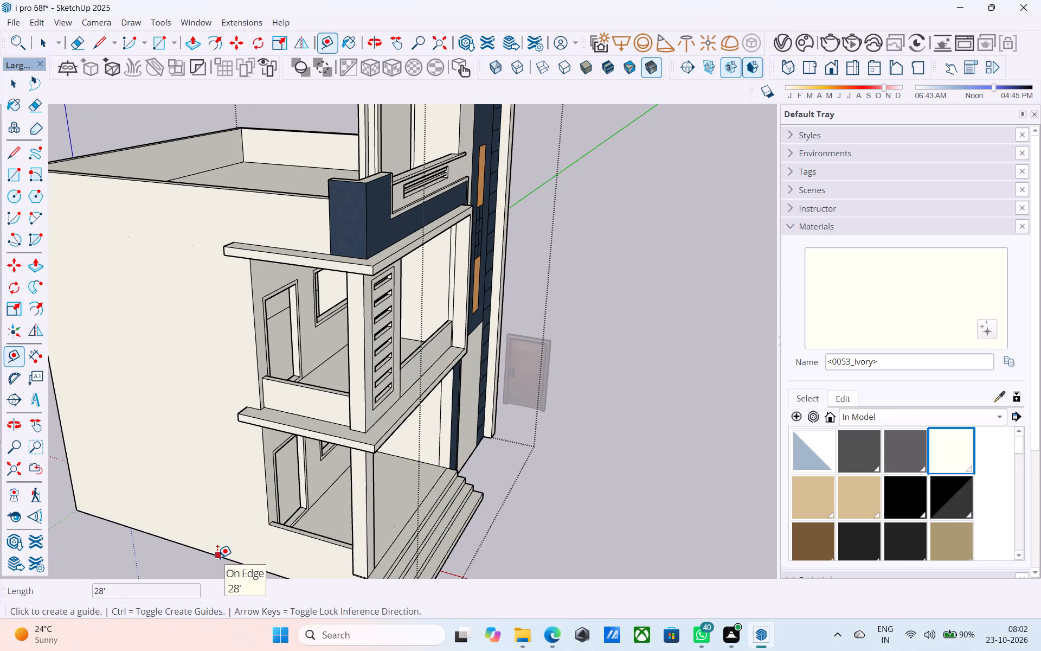
left_click(217, 558)
type("2'")
key("Return")
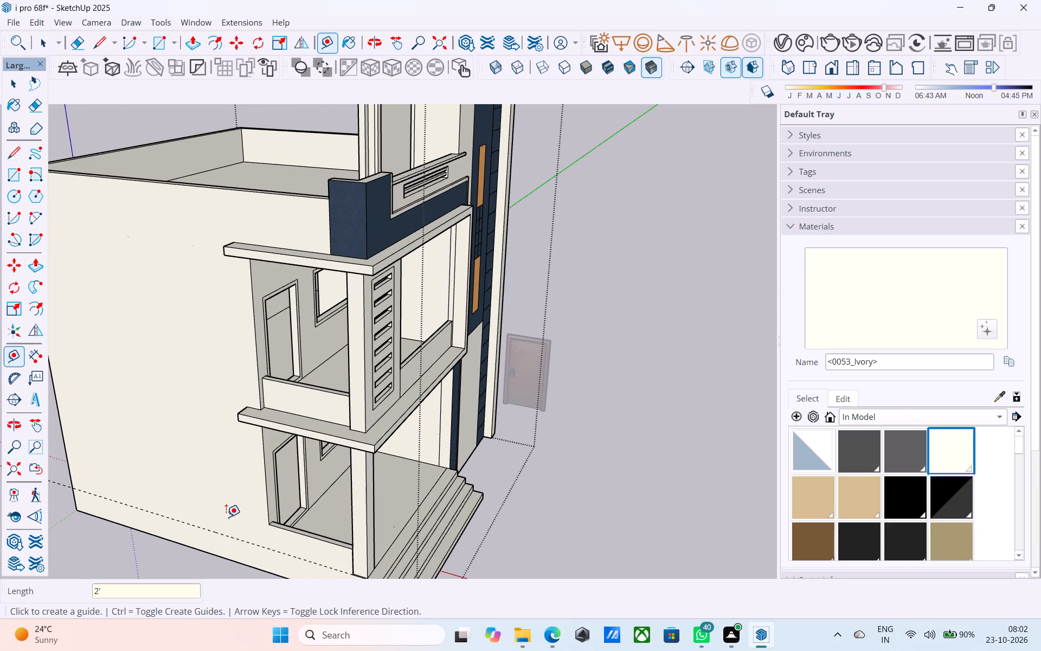
Place a second horizontal guide on the plain side wall, 3' above the 2' base guide.
middle_click_drag(266, 496, 208, 430)
scroll(220, 437, "up", 6)
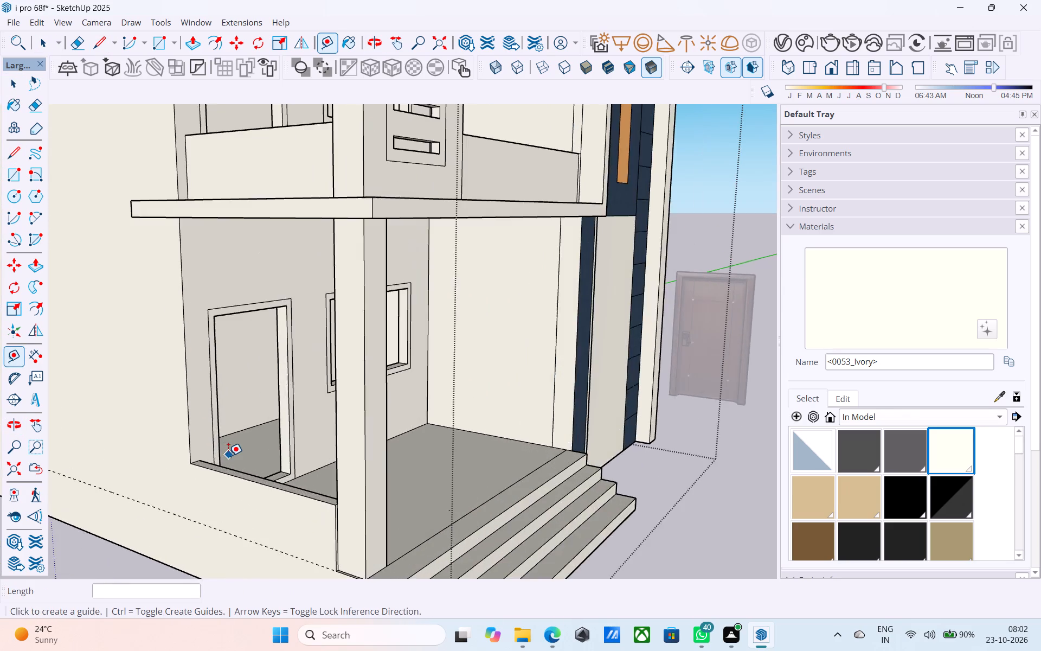
scroll(228, 456, "down", 5)
scroll(265, 553, "up", 10)
scroll(302, 465, "down", 4)
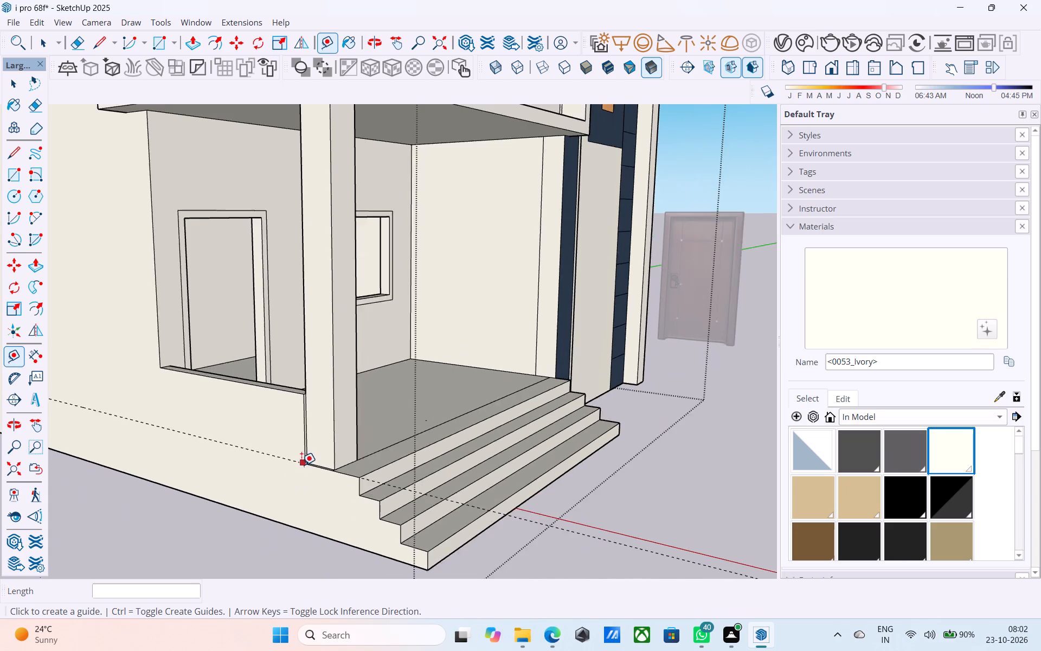
middle_click_drag(301, 464, 625, 507, "shift")
left_click(285, 426)
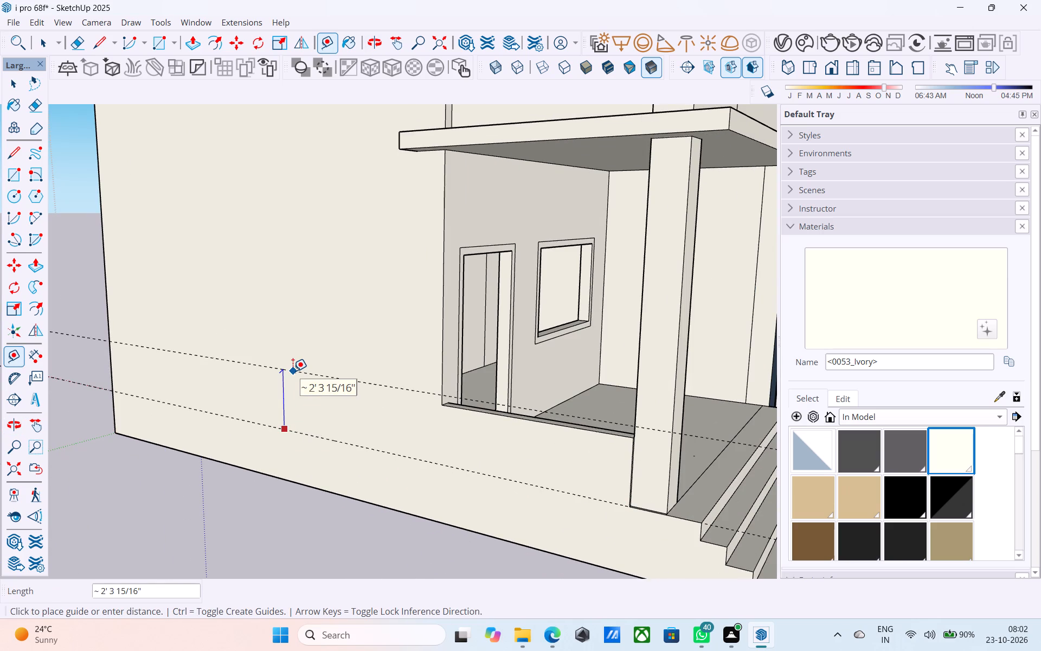
type("3'")
key("Return")
Place a horizontal guide on the plain side wall, 3' above the top edge of the first-floor balcony slab.
scroll(323, 283, "down", 6)
middle_click_drag(322, 280, 324, 485)
scroll(398, 435, "up", 8)
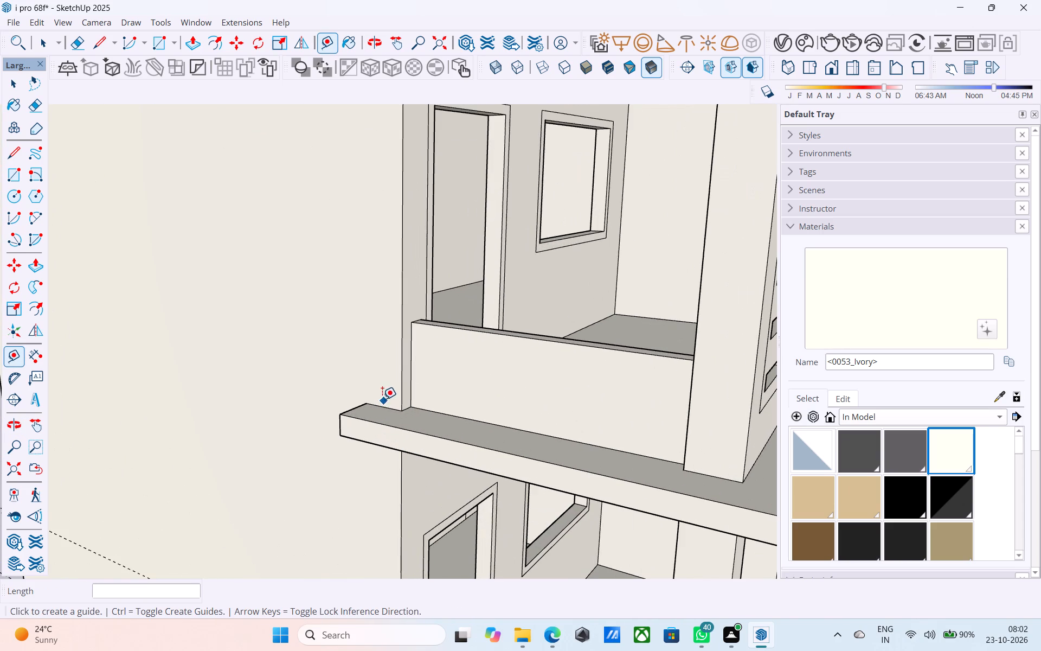
left_click(382, 404)
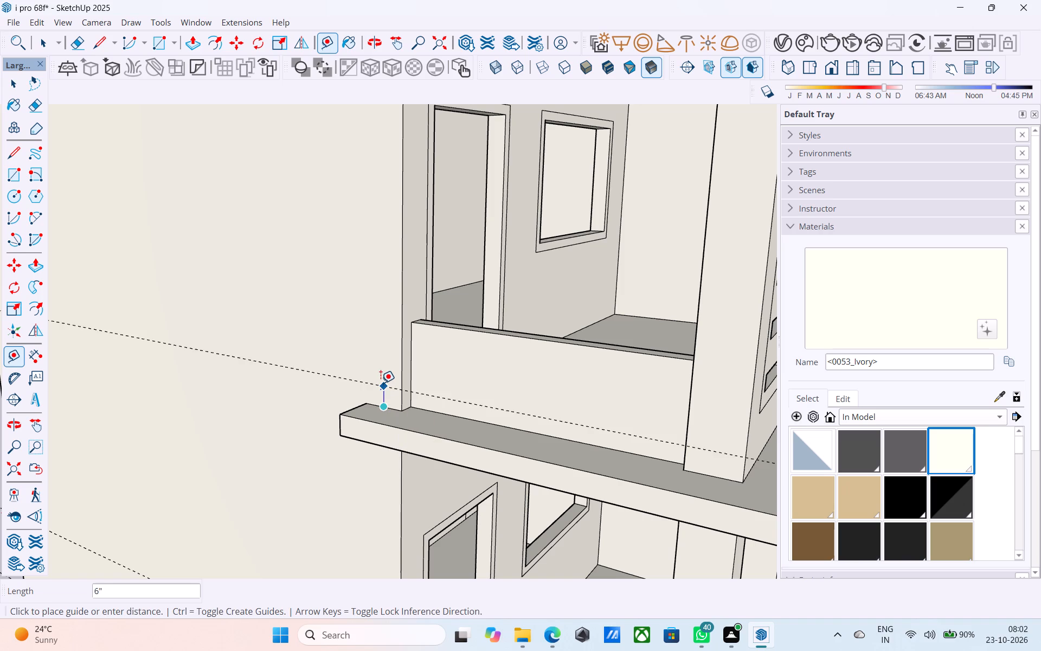
key("3")
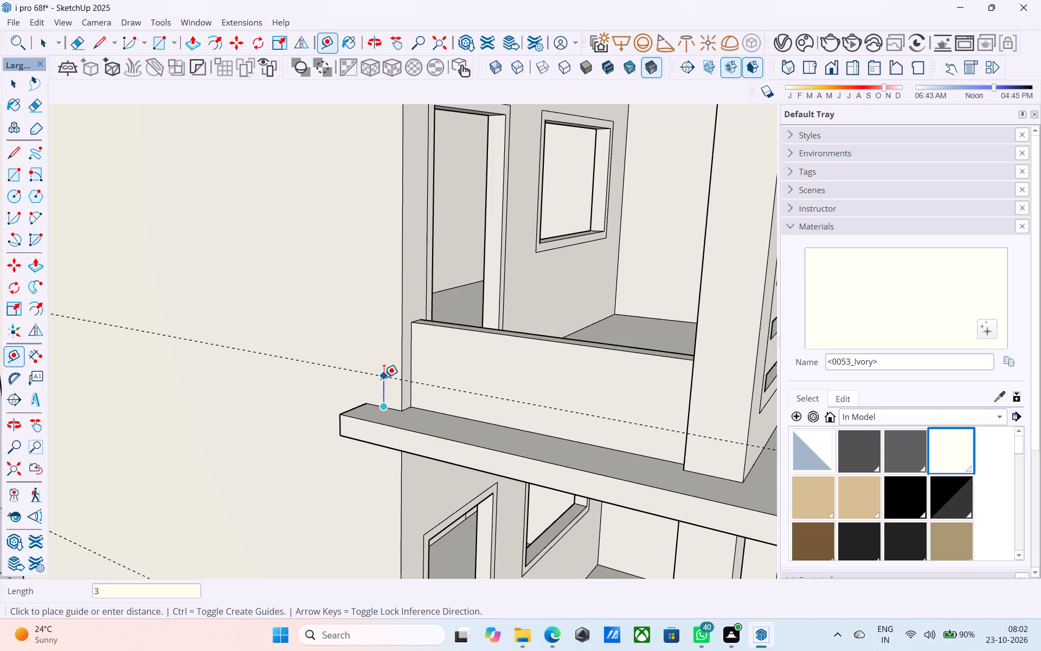
key("apostrophe")
key("Return")
Place a vertical guide on the plain side wall, 4' in from its rear vertical edge.
scroll(387, 352, "down", 10)
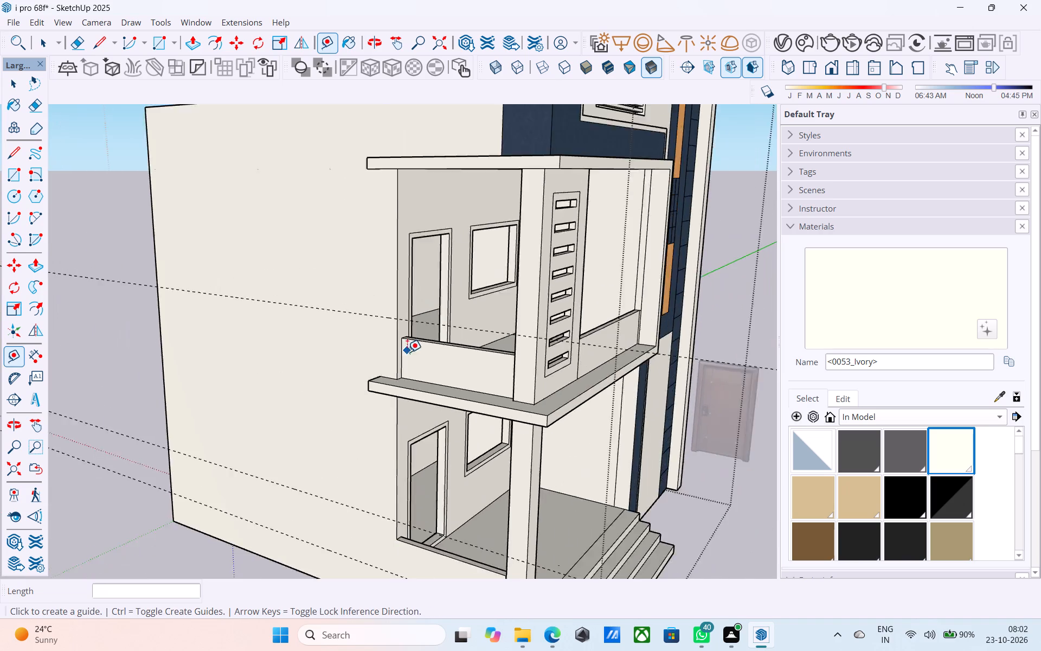
middle_click_drag(407, 355, 106, 343)
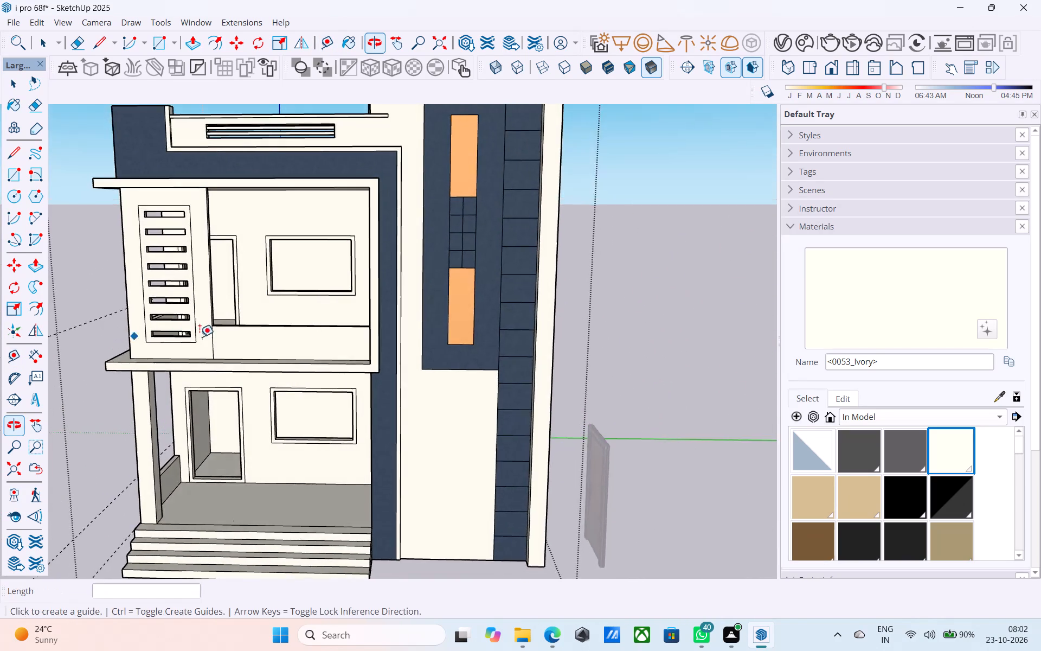
scroll(203, 336, "up", 5)
middle_click_drag(214, 339, 541, 363)
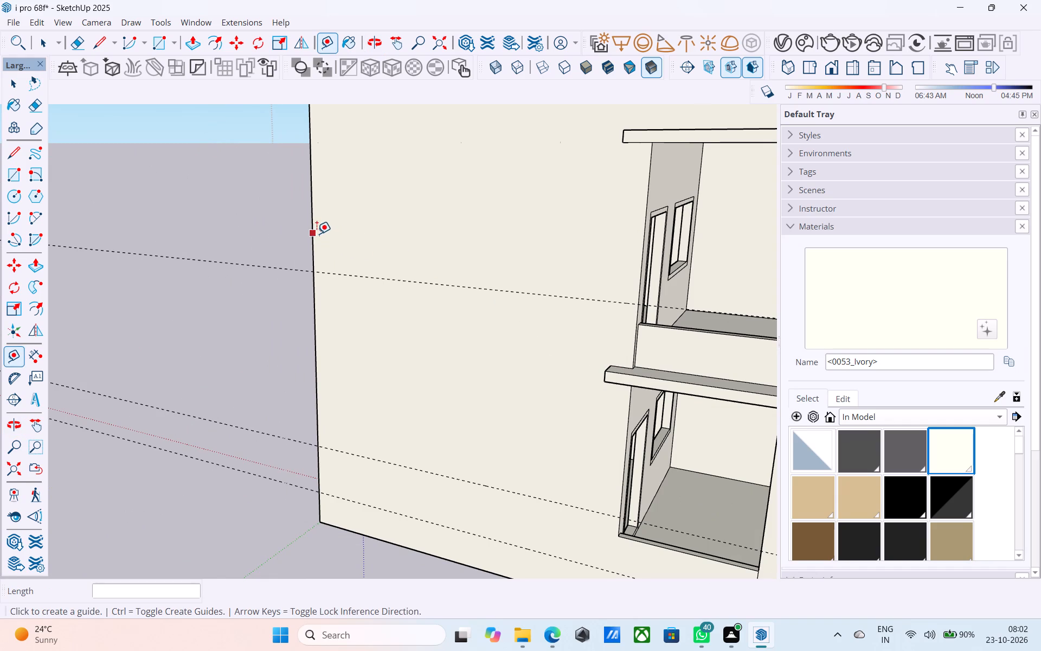
left_click(317, 233)
type("2'")
key("Return")
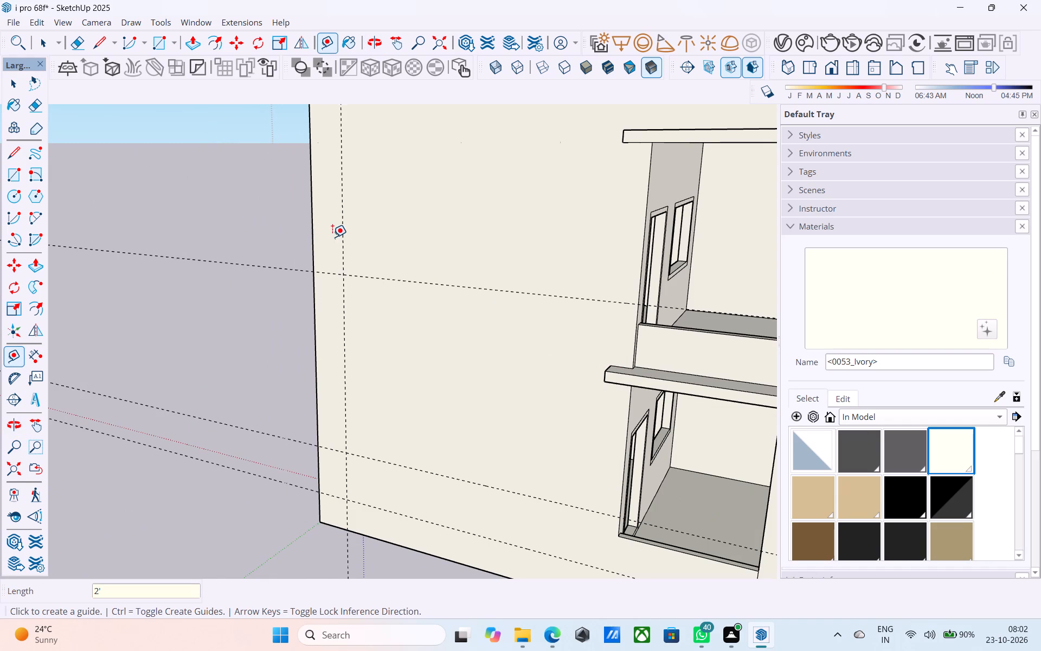
type("4'")
key("Return")
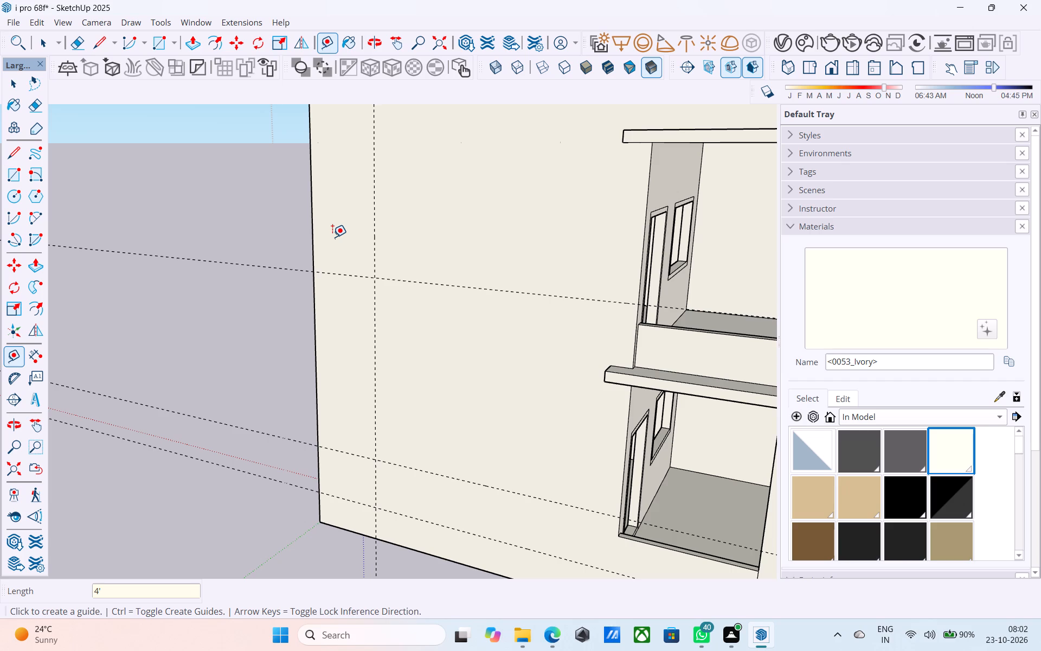
Save the model, purging its unused items.
scroll(264, 252, "down", 7)
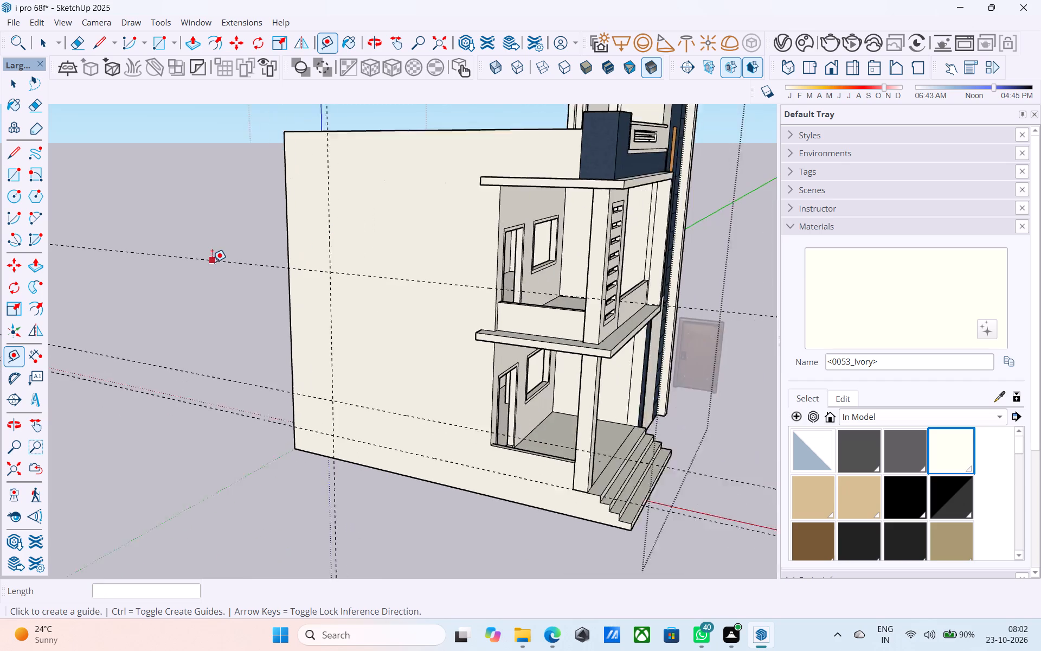
middle_click_drag(210, 260, 323, 333)
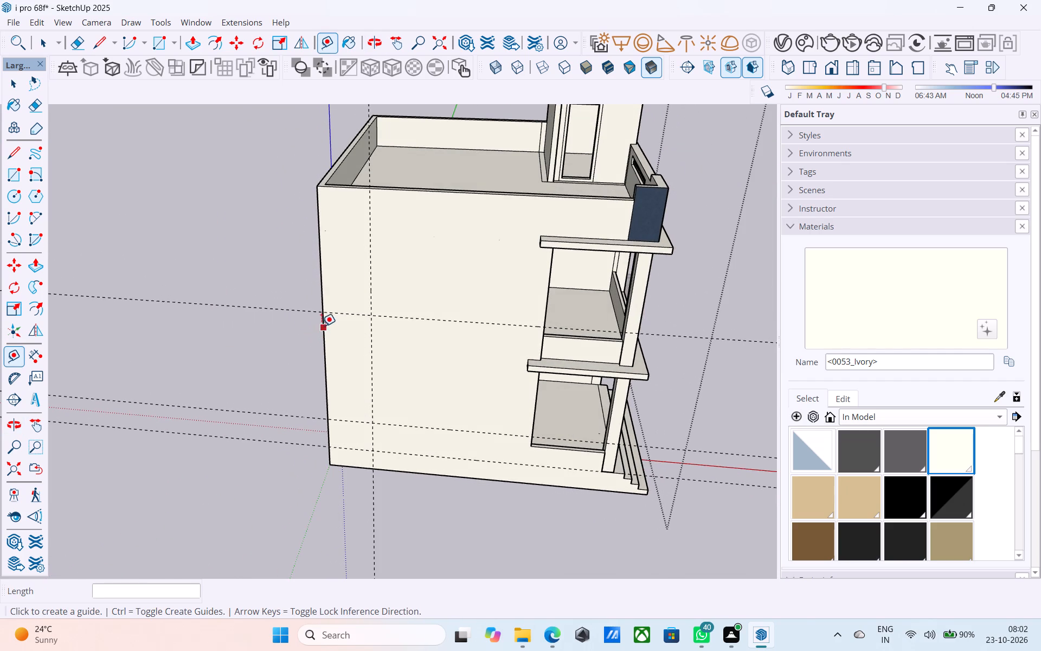
key("ctrl+s")
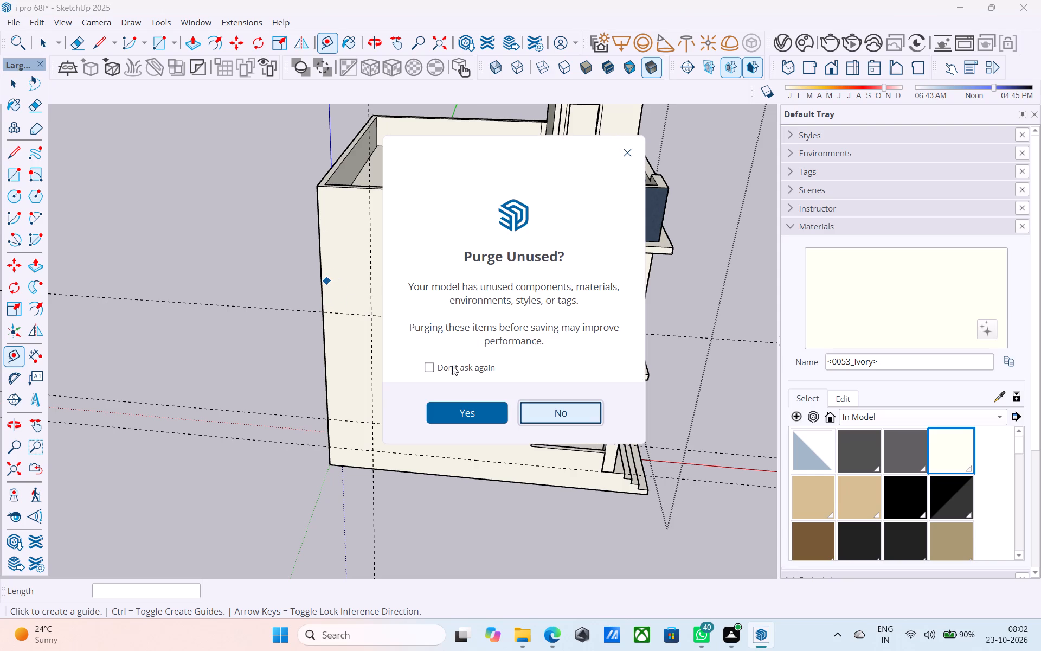
left_click(467, 412)
key("ctrl+s")
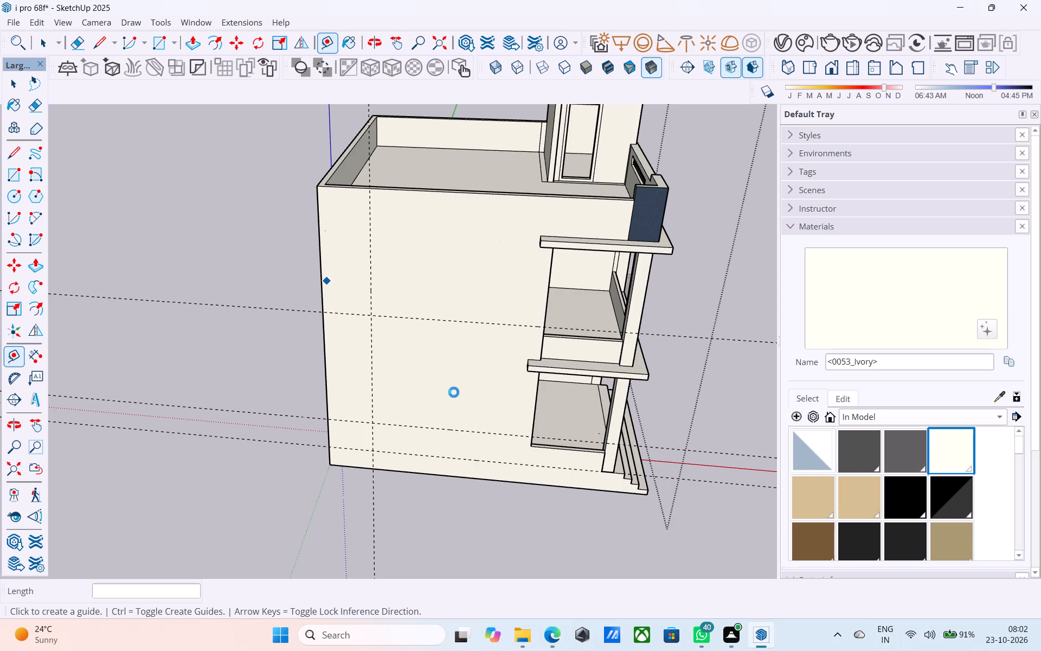
key("space")
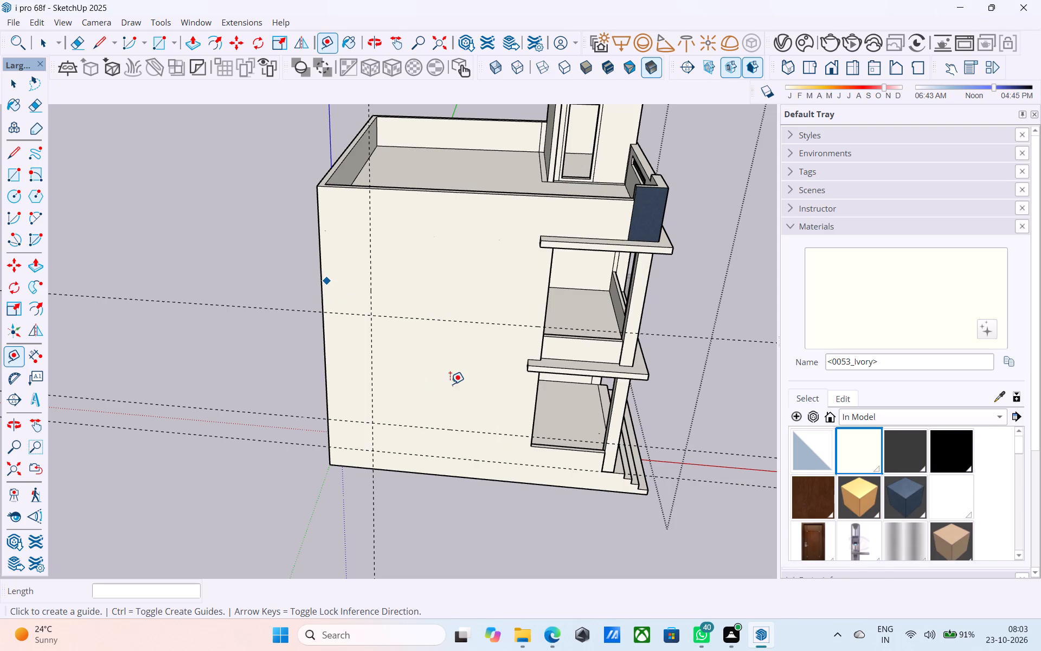
key("space")
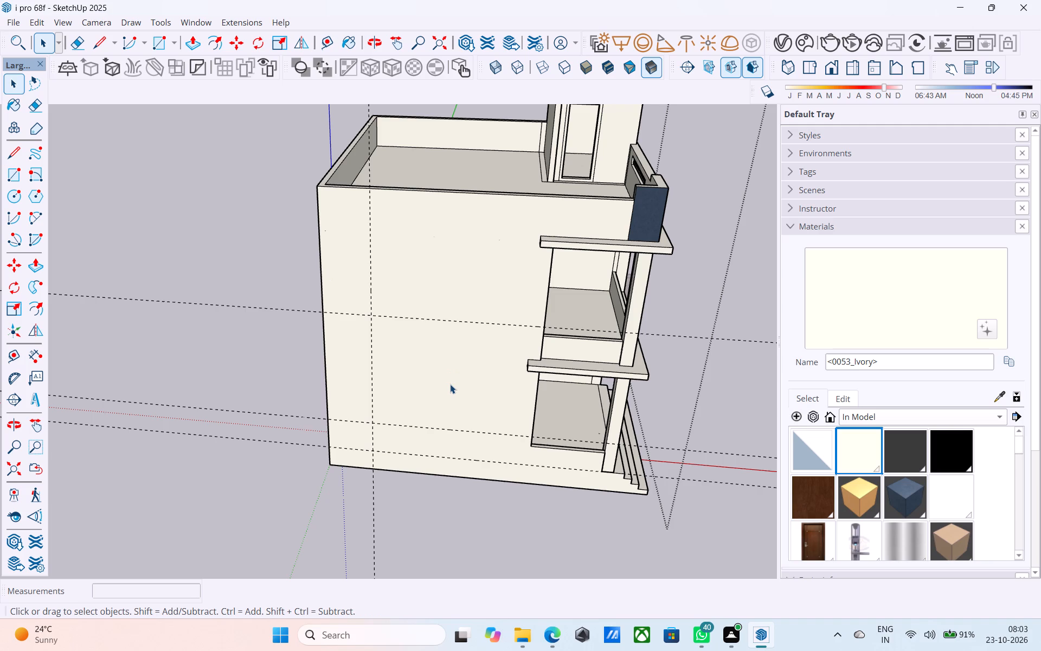
Draw a 4' by 4' window rectangle on the upper side wall, starting where the vertical guide crosses the upper horizontal guide.
scroll(450, 384, "up", 3)
scroll(397, 412, "down", 2)
middle_click_drag(385, 422, 380, 414)
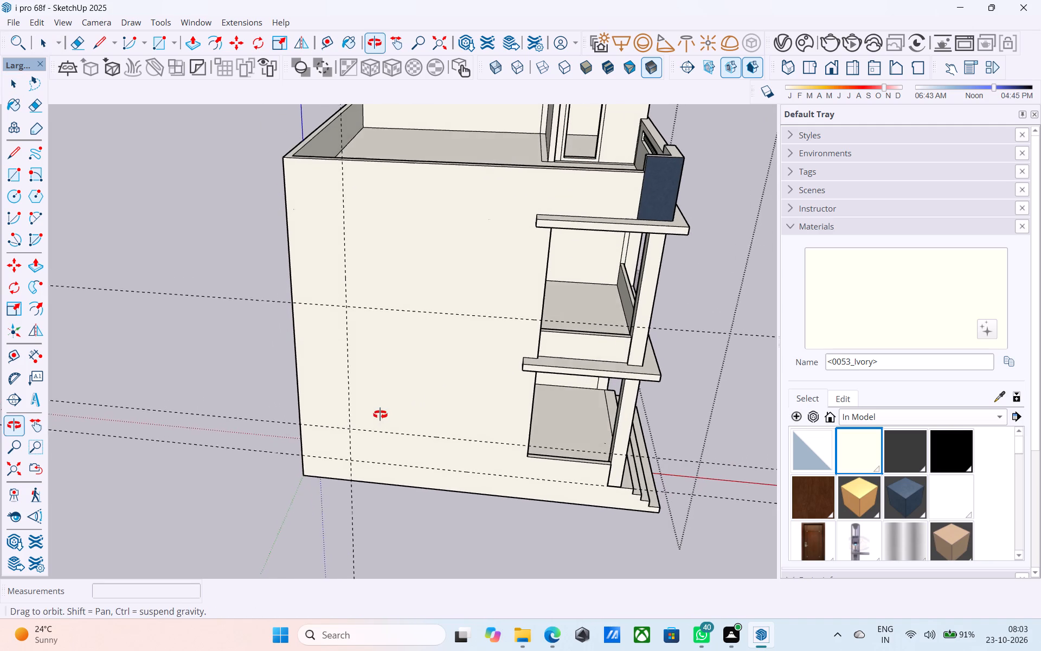
middle_click_drag(380, 414, 380, 413)
scroll(366, 277, "up", 1)
key("r")
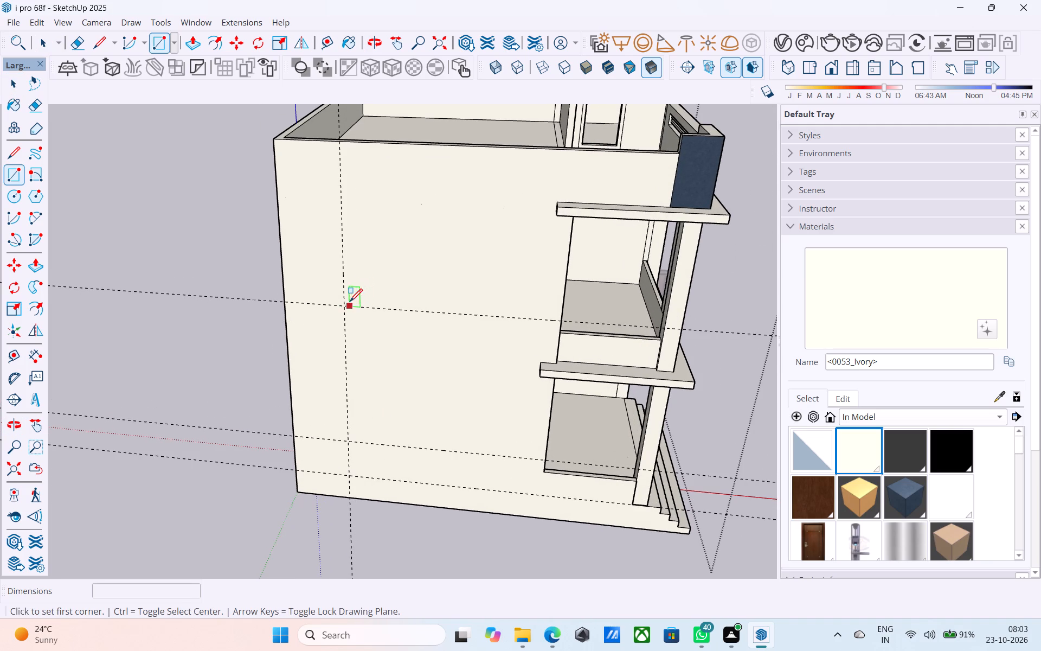
left_click(345, 303)
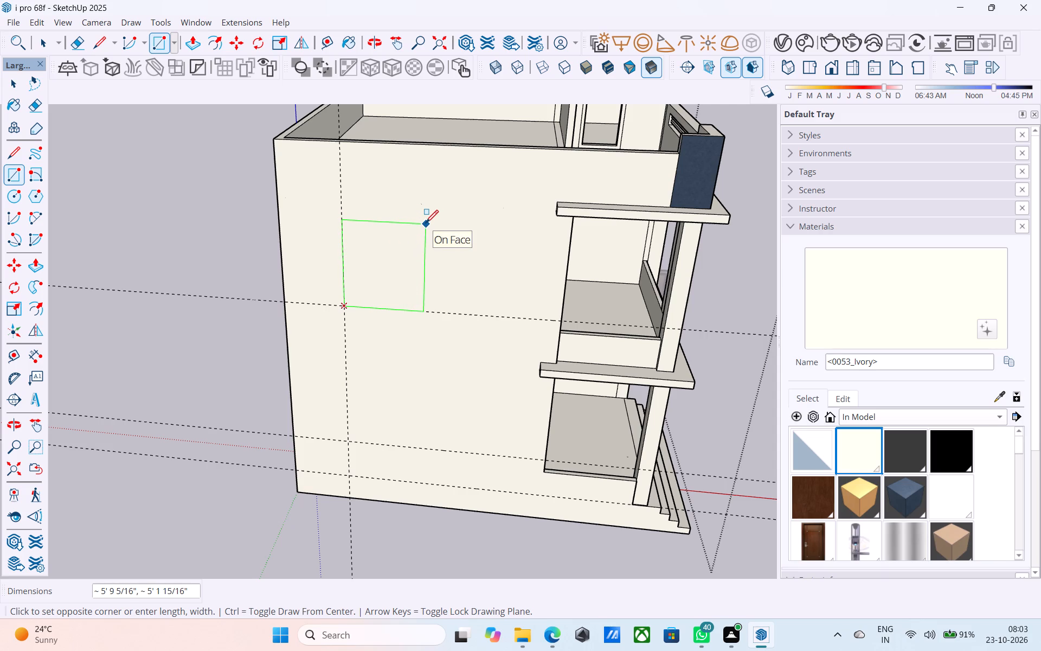
key("4")
key("BackSpace")
type("',4'")
key("BackSpace")
key("BackSpace")
key("BackSpace")
key("BackSpace")
type("4',4'")
key("Return")
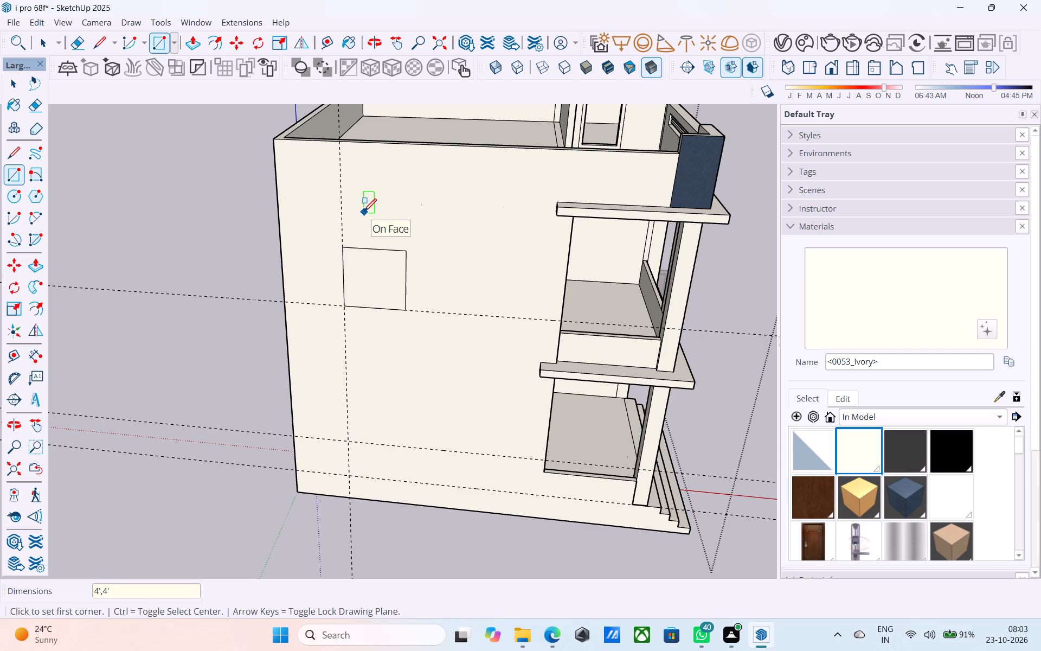
key("space")
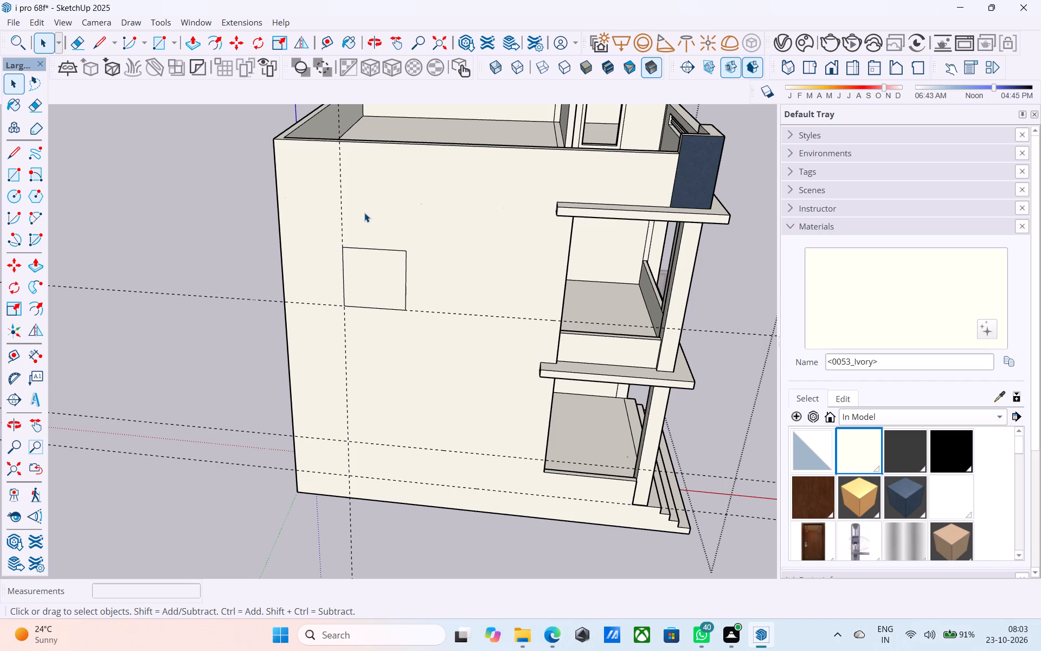
scroll(364, 213, "down", 2)
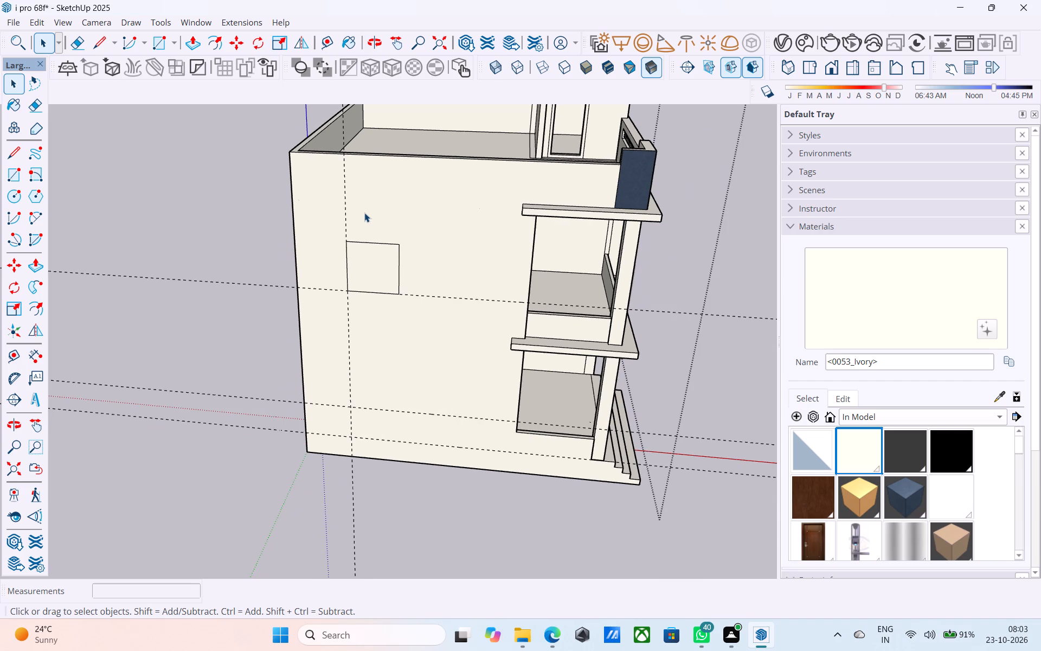
Offset the outline of the upper side-wall window rectangle inward by 3" to form its frame.
scroll(364, 213, "down", 1)
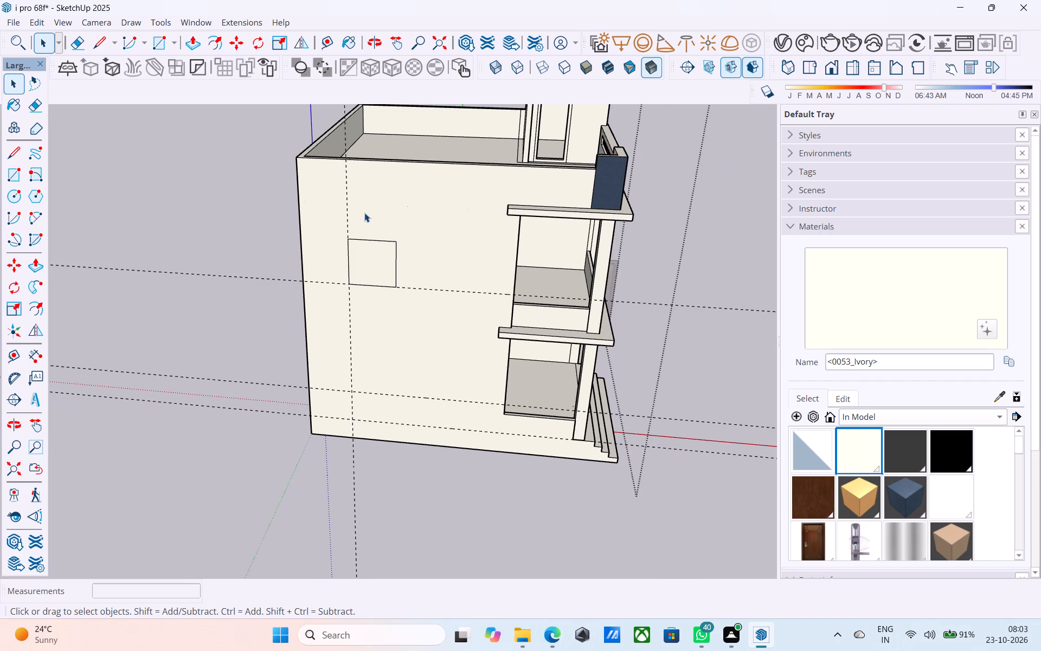
scroll(368, 225, "down", 2)
scroll(371, 260, "up", 4)
left_click(372, 260)
scroll(372, 260, "up", 2)
key("f")
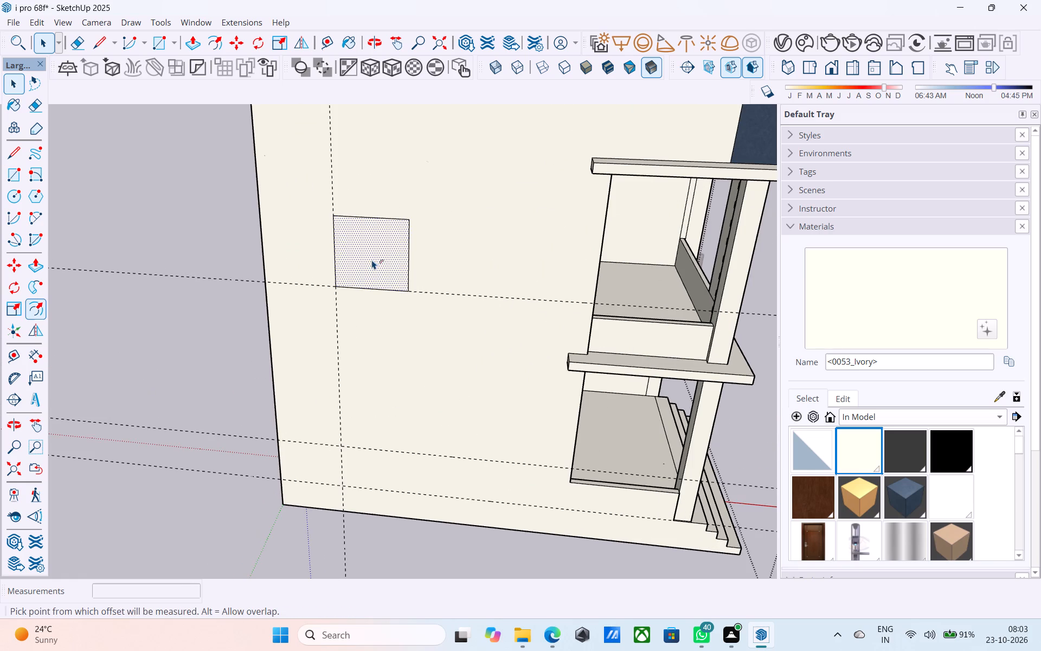
left_click(372, 260)
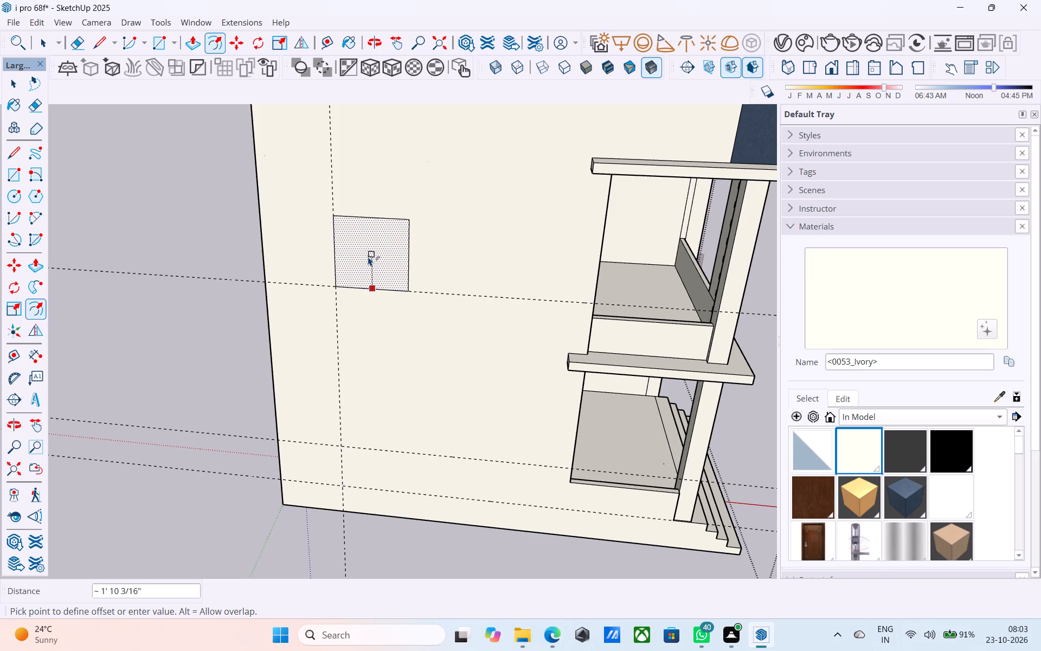
type("2\"")
key("Return")
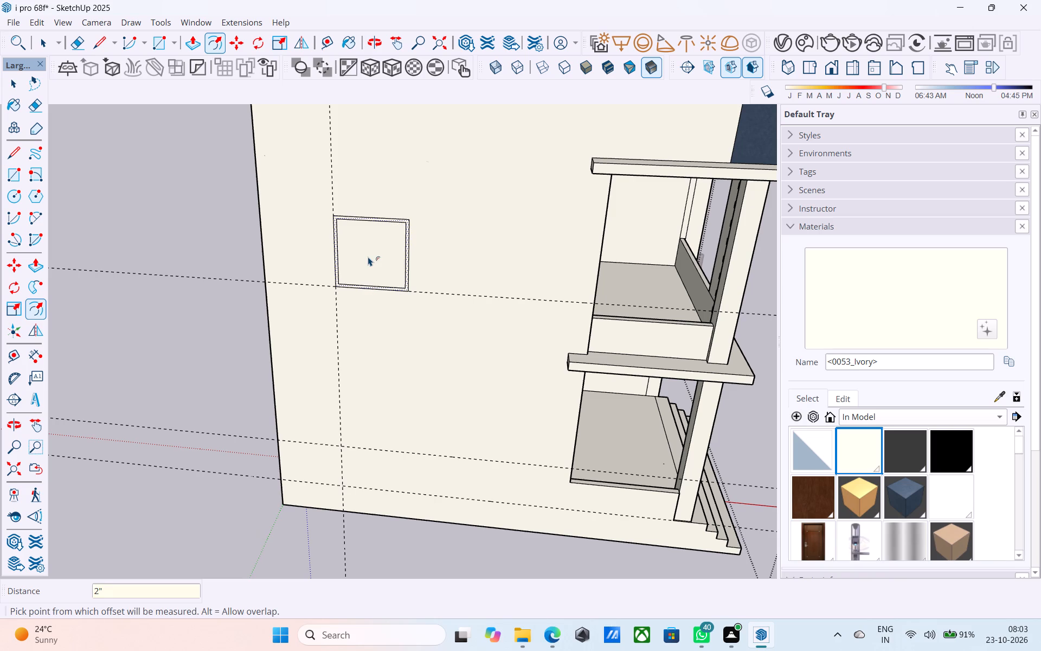
type("3\"")
key("Return")
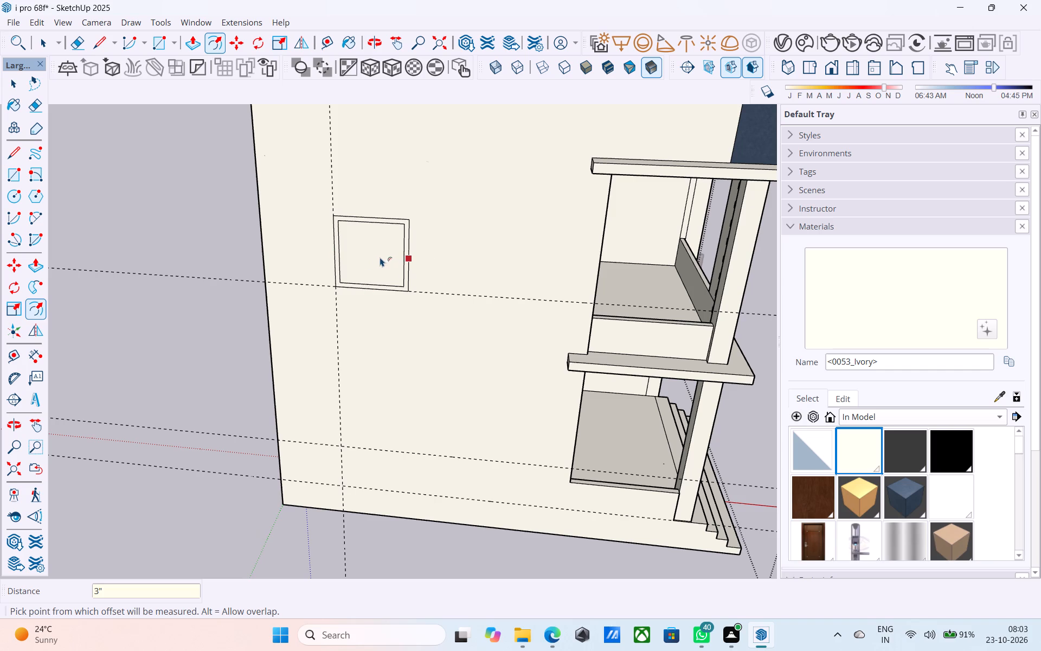
Copy the upper window frame down to the ground floor, its lower rear corner where the vertical guide crosses the higher of the two lower guides.
scroll(378, 254, "down", 2)
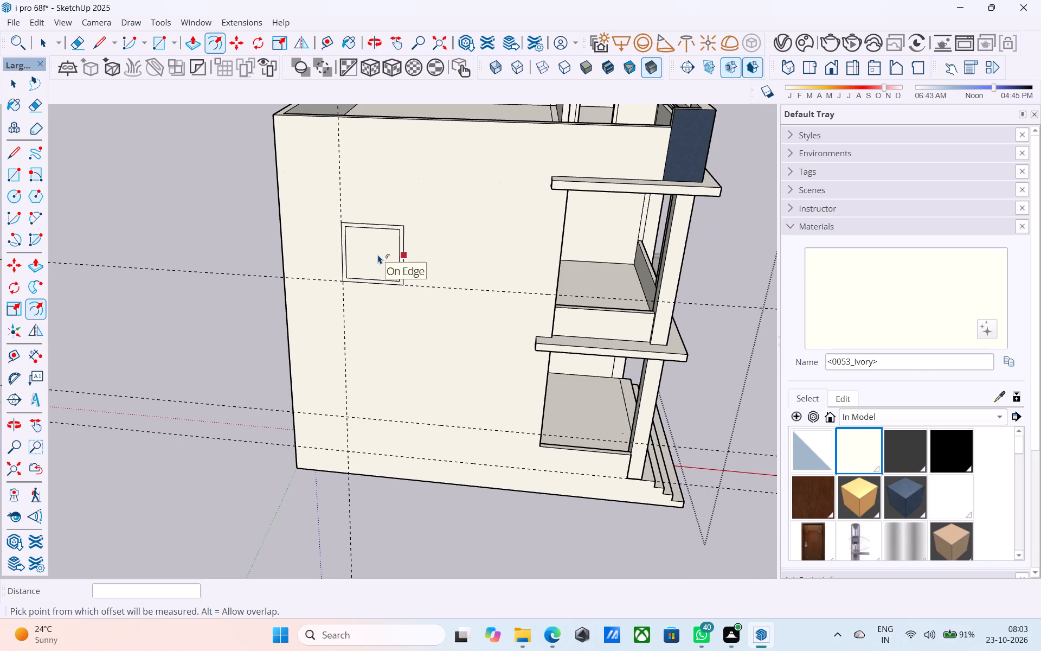
scroll(339, 234, "up", 6)
key("space")
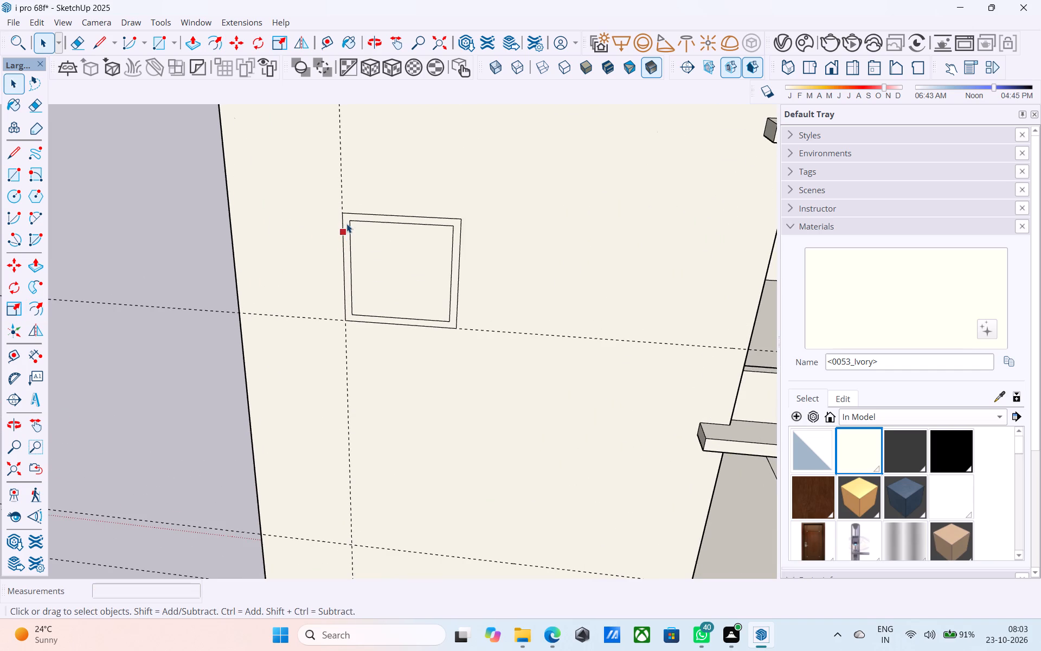
left_click(346, 222)
key("m")
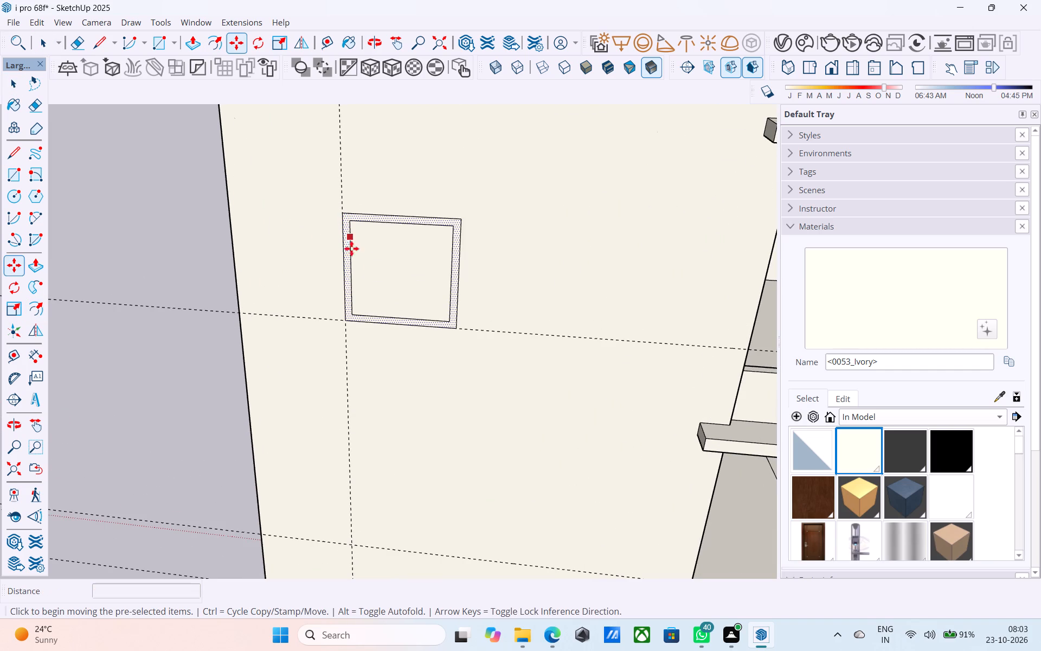
left_click(348, 320)
scroll(374, 201, "down", 7)
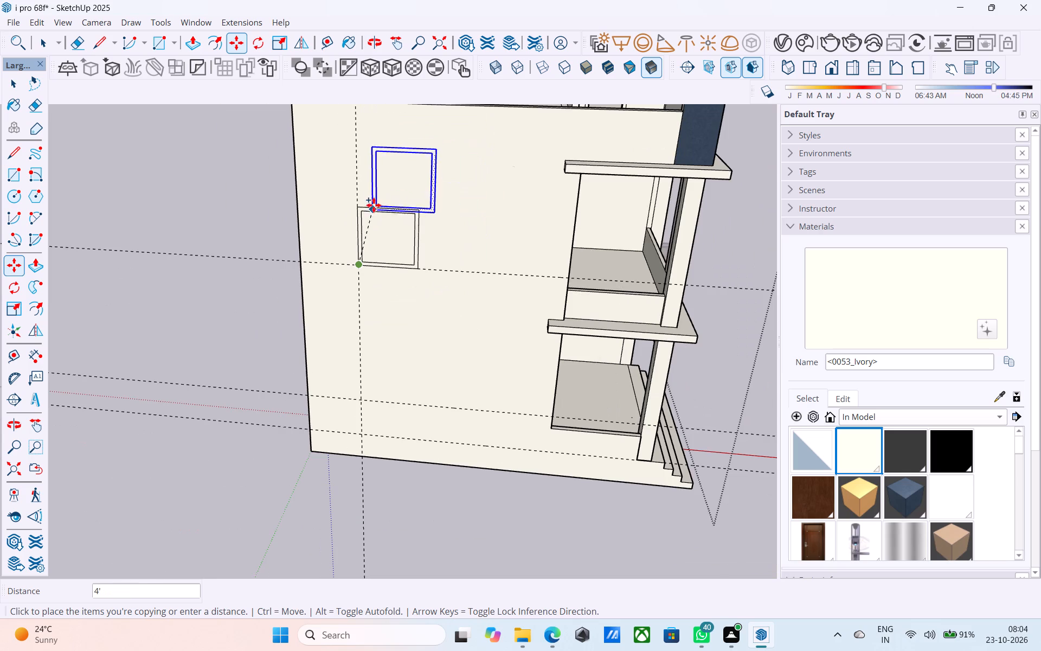
middle_click_drag(391, 361, 394, 325)
scroll(381, 331, "up", 10)
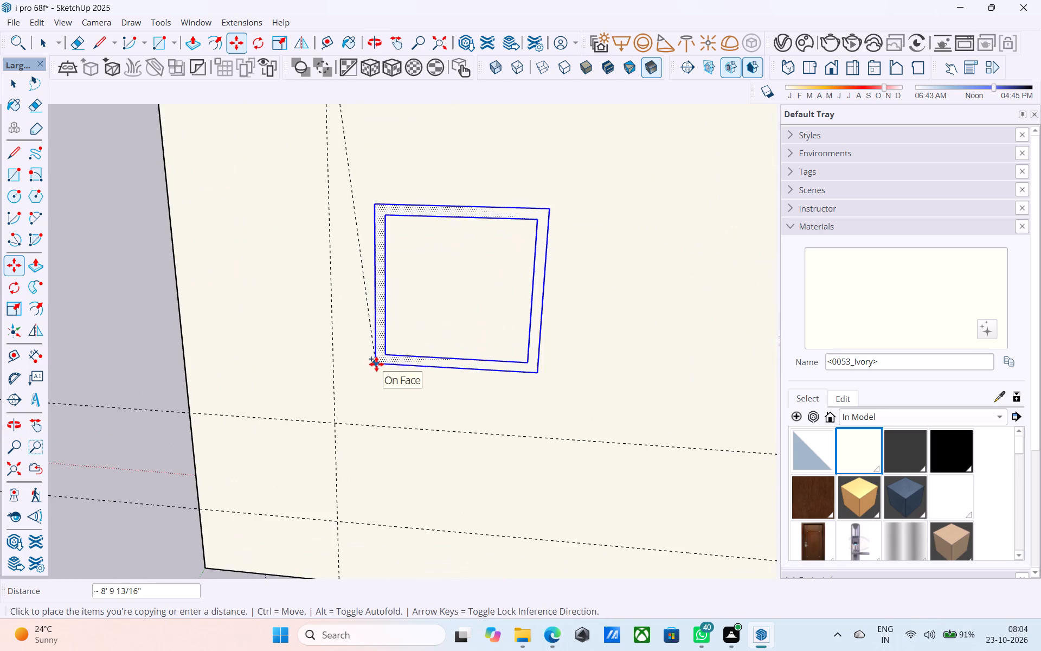
left_click(336, 424)
scroll(358, 356, "down", 6)
scroll(324, 387, "down", 5)
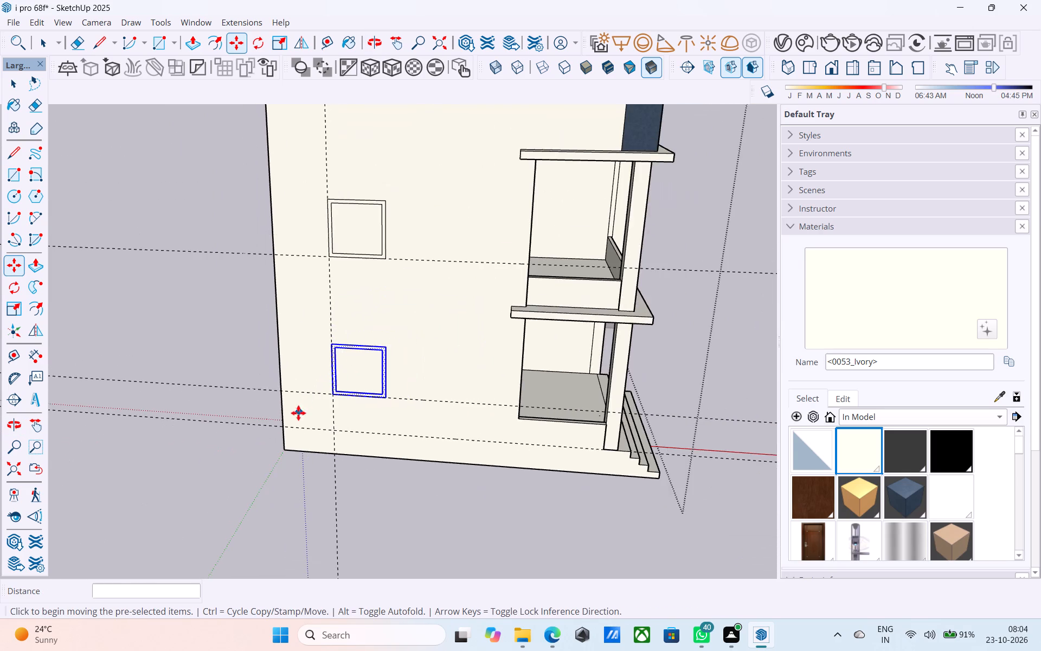
middle_click_drag(298, 413, 274, 419)
key("space")
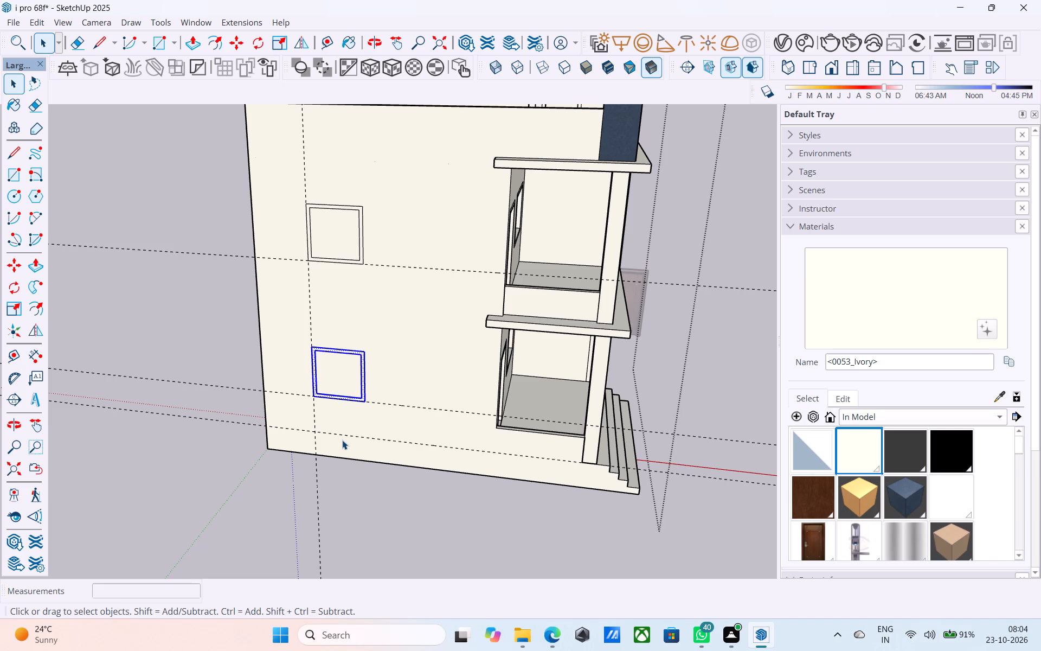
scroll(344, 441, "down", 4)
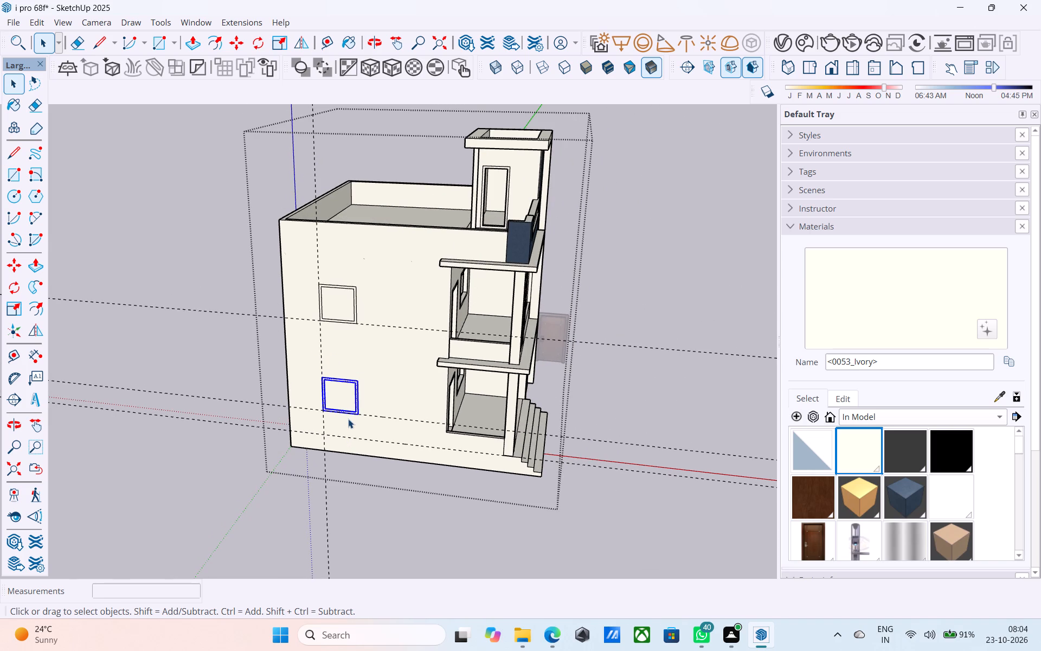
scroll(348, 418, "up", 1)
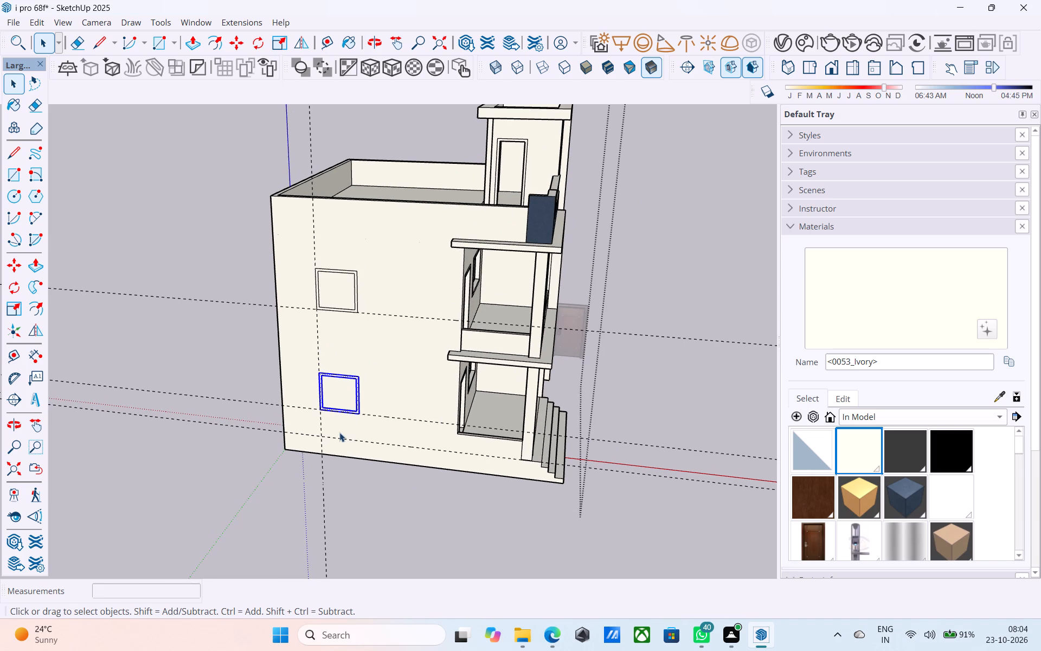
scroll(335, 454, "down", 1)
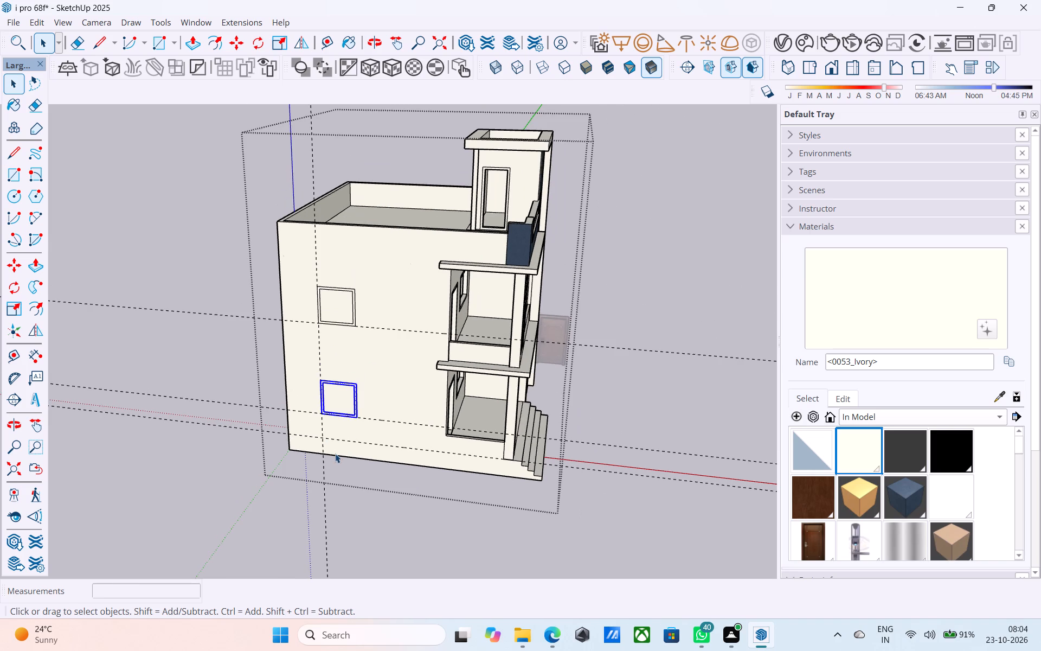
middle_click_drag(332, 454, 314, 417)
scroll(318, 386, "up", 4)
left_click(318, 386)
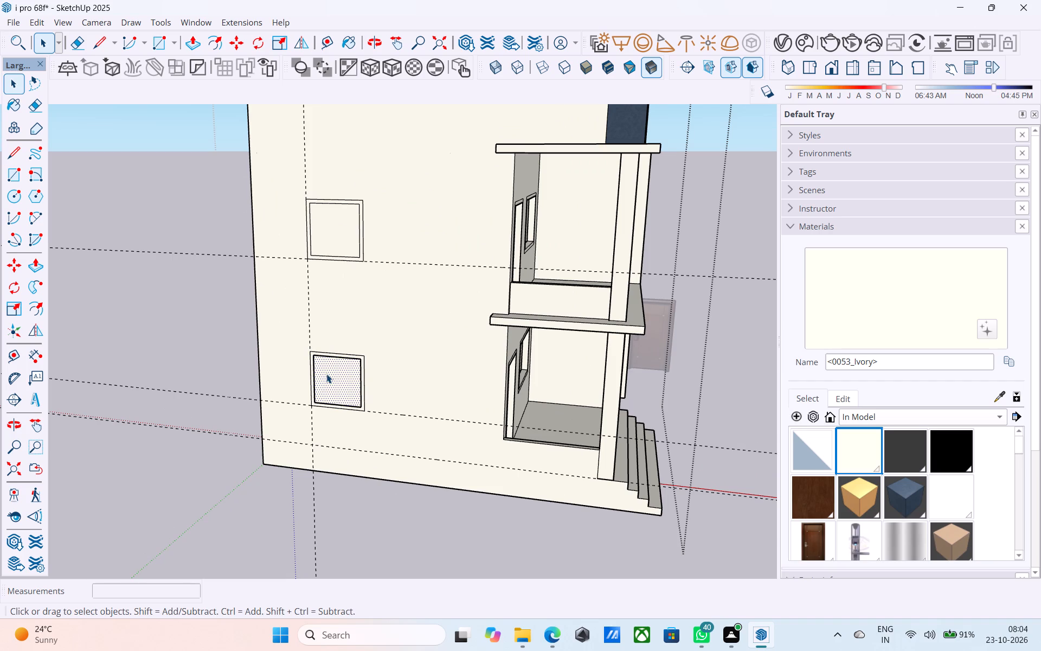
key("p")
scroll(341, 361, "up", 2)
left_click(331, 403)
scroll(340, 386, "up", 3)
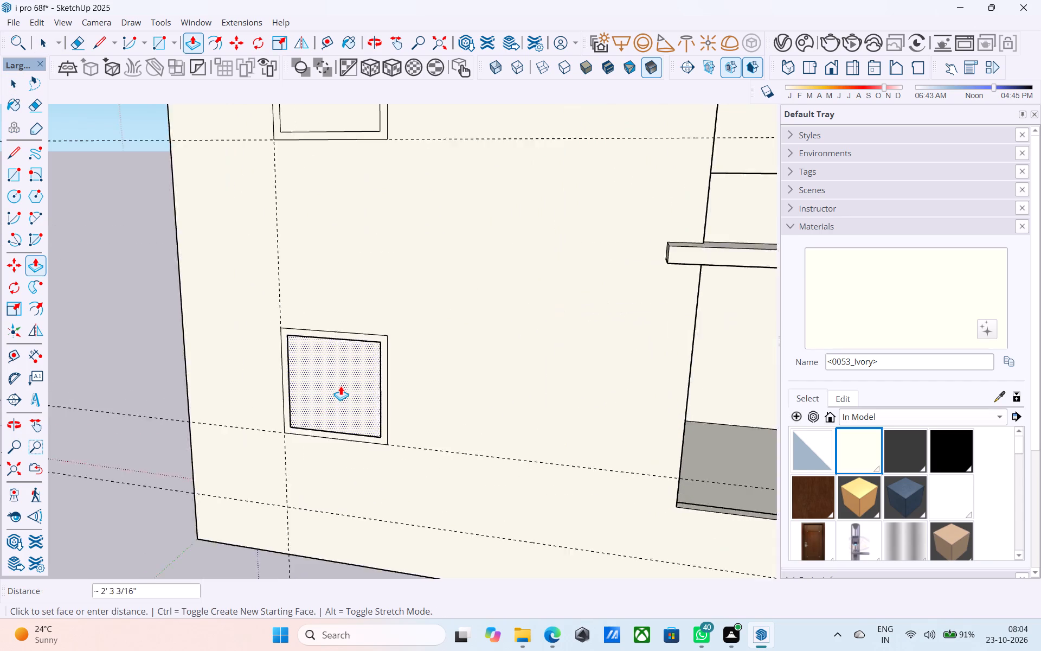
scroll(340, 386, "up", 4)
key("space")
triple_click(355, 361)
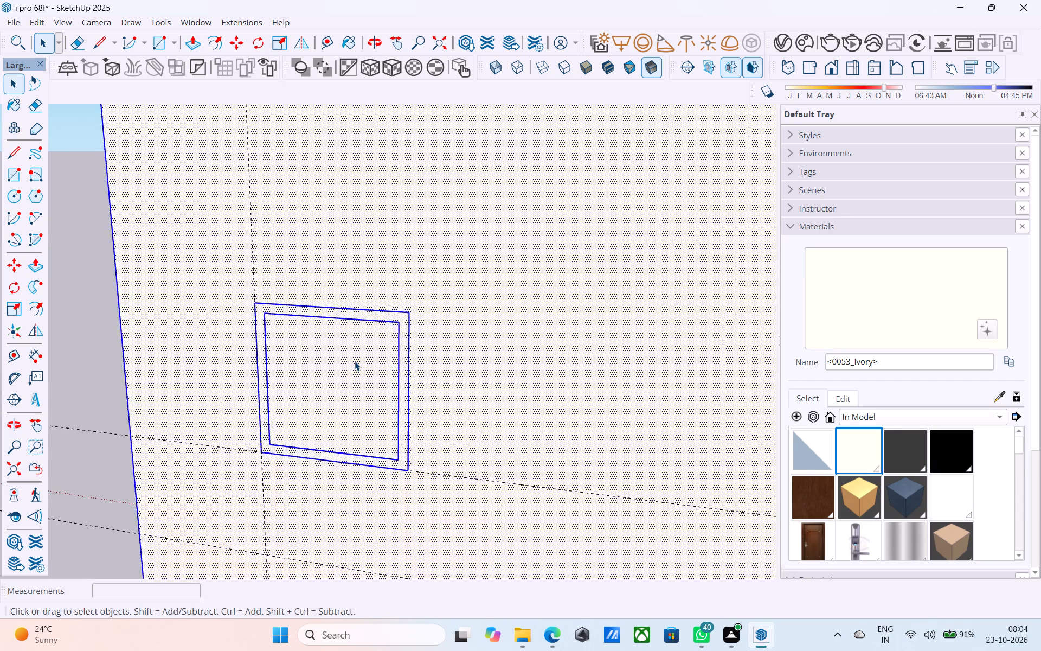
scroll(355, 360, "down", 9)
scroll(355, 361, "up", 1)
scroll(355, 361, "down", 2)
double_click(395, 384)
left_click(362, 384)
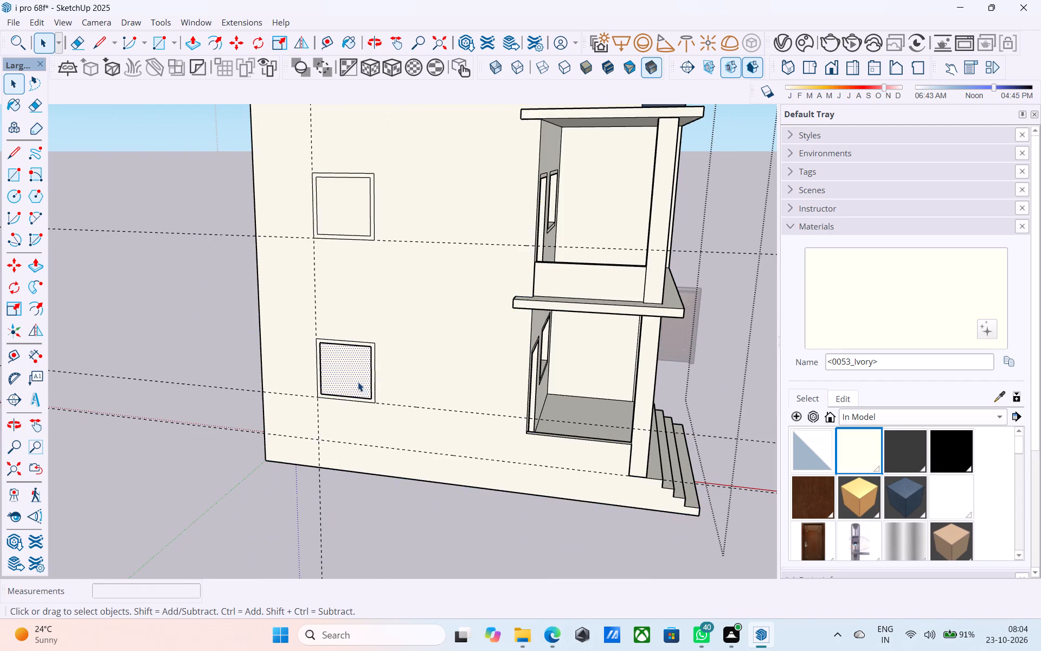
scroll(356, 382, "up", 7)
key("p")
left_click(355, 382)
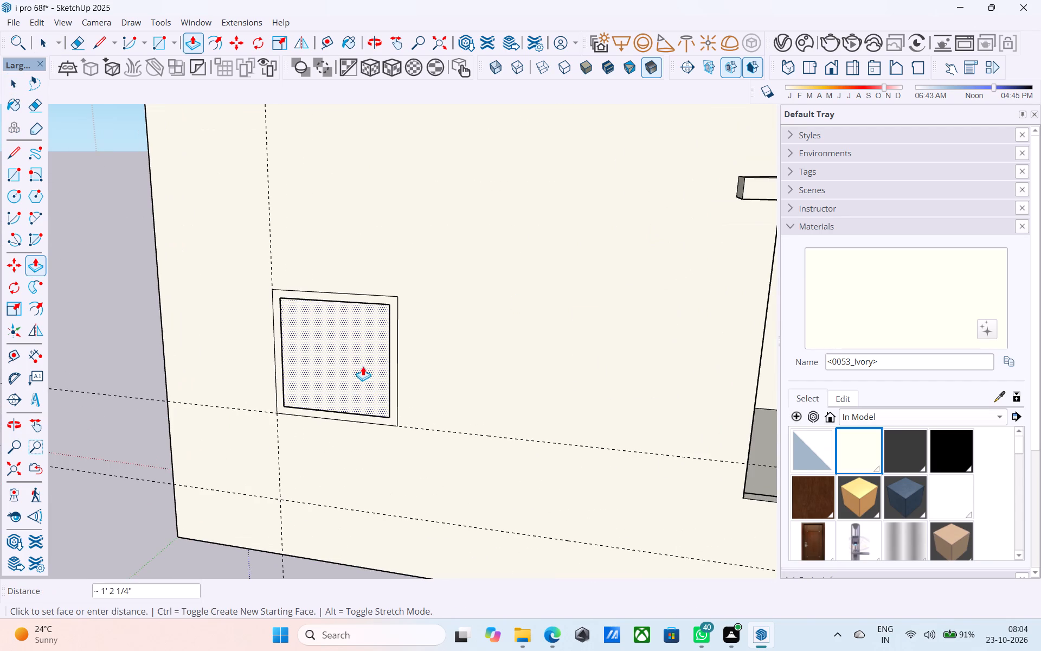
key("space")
Delete the inner face of the ground-floor side-wall window to open it through the wall.
left_click(363, 366)
key("Delete")
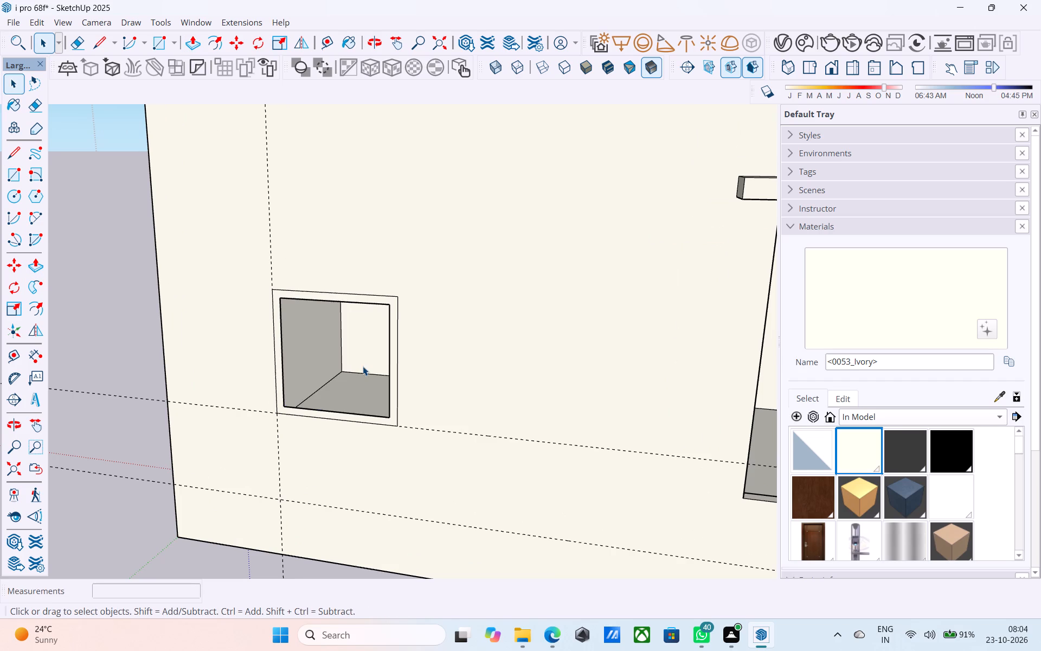
Examine the ground-floor window opening and the surrounding side wall from outside and from inside the house.
scroll(363, 366, "down", 5)
scroll(363, 366, "up", 6)
middle_click_drag(354, 369, 287, 385)
scroll(287, 384, "down", 5)
middle_click_drag(287, 384, 120, 317)
middle_click_drag(239, 374, 198, 347)
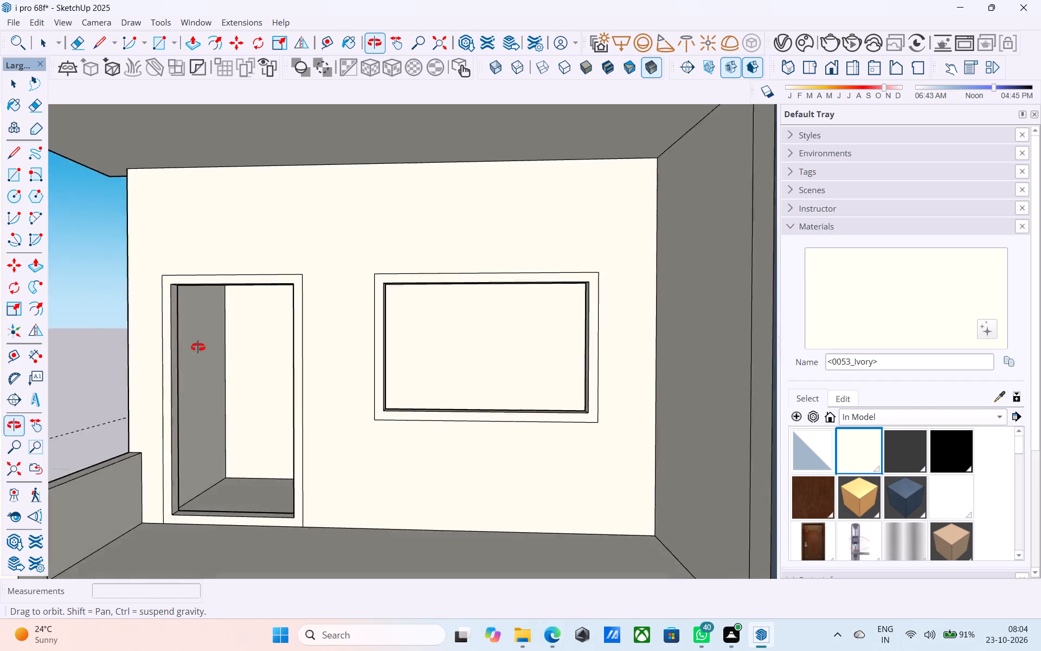
middle_click_drag(198, 347, 668, 384)
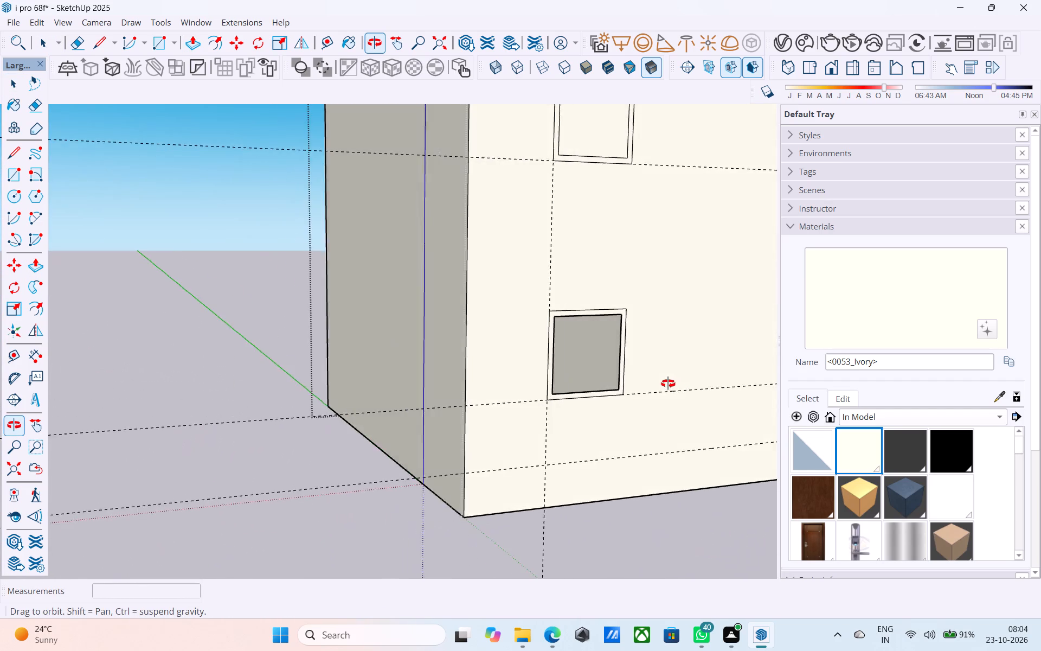
middle_click_drag(668, 384, 425, 373)
scroll(339, 370, "up", 12)
middle_click_drag(376, 377, 311, 464, "shift")
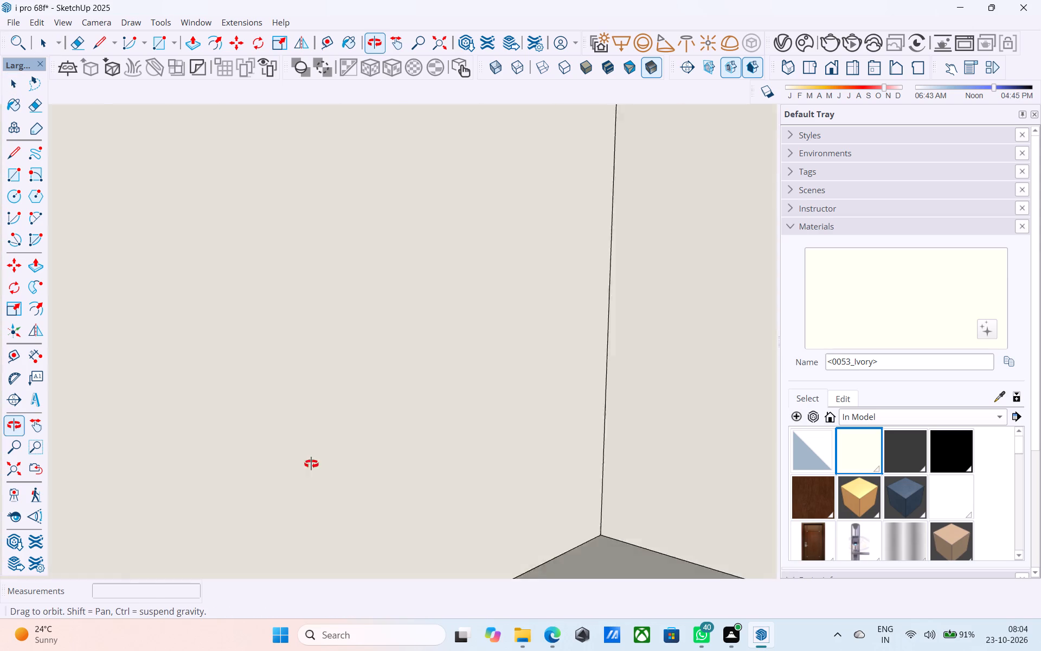
middle_click_drag(311, 464, 0, 444, "shift")
middle_click_drag(166, 432, 100, 407, "shift")
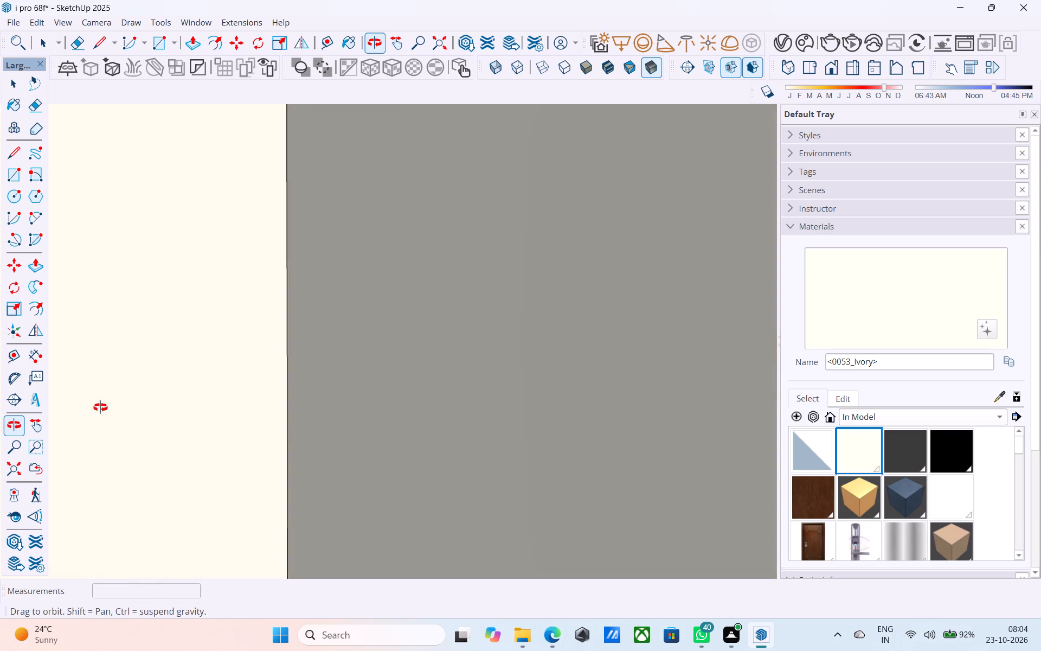
middle_click_drag(100, 407, 362, 423, "shift")
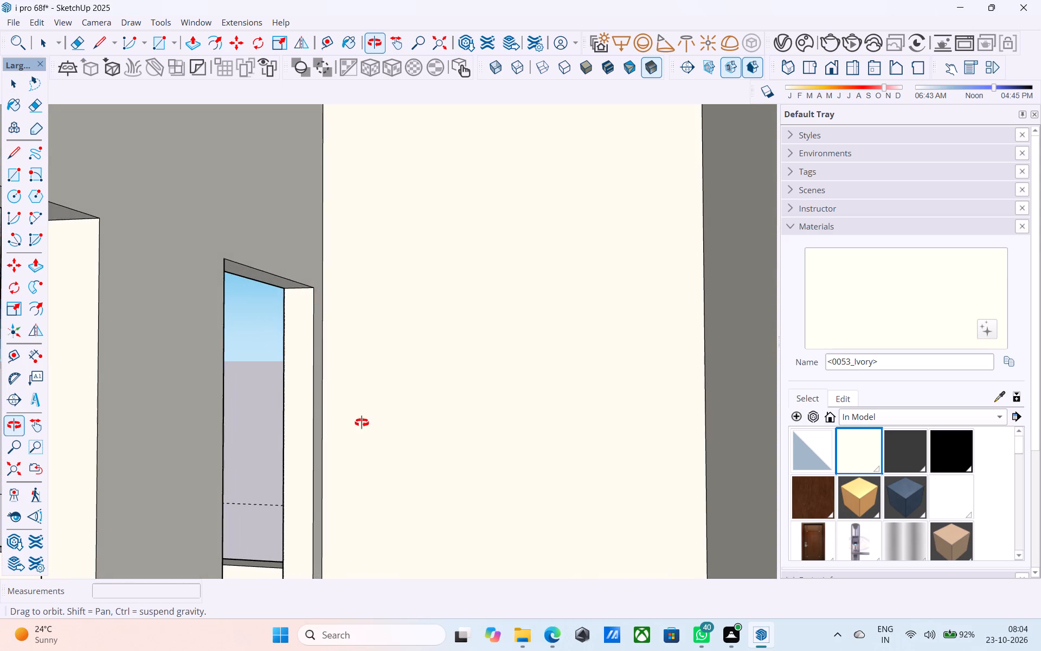
middle_click_drag(362, 423, 741, 412, "shift")
scroll(730, 410, "up", 1)
scroll(632, 373, "down", 11)
middle_click_drag(530, 378, 777, 411, "shift")
scroll(602, 397, "up", 16)
middle_click_drag(430, 363, 549, 445)
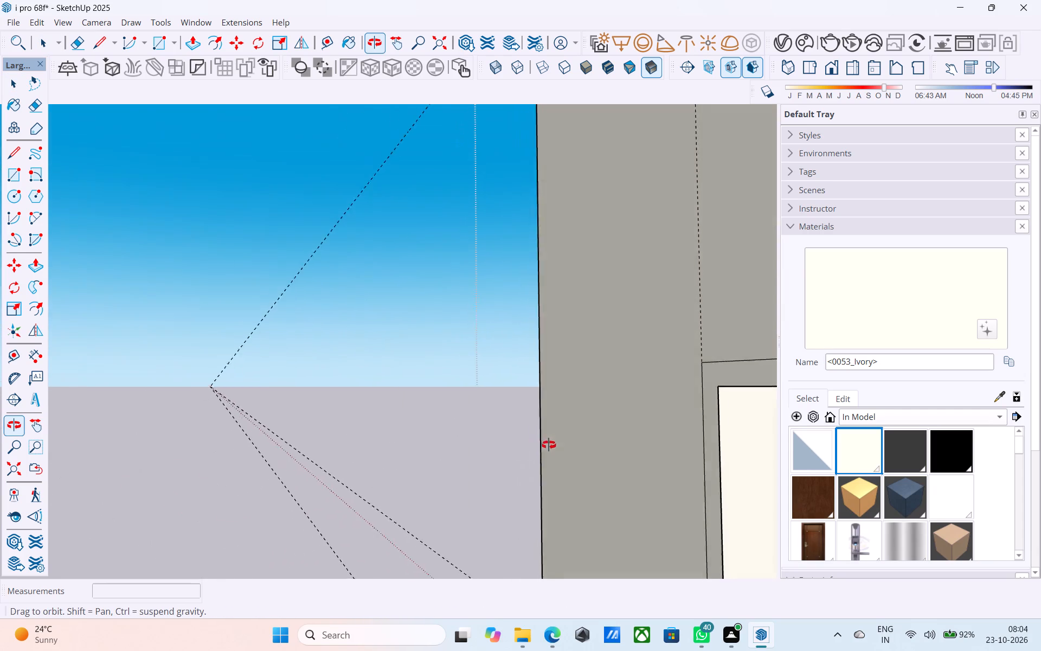
middle_click_drag(549, 445, 507, 428)
middle_click_drag(622, 446, 384, 424, "shift")
scroll(383, 424, "up", 2, "shift")
scroll(404, 424, "down", 1)
scroll(404, 424, "up", 3)
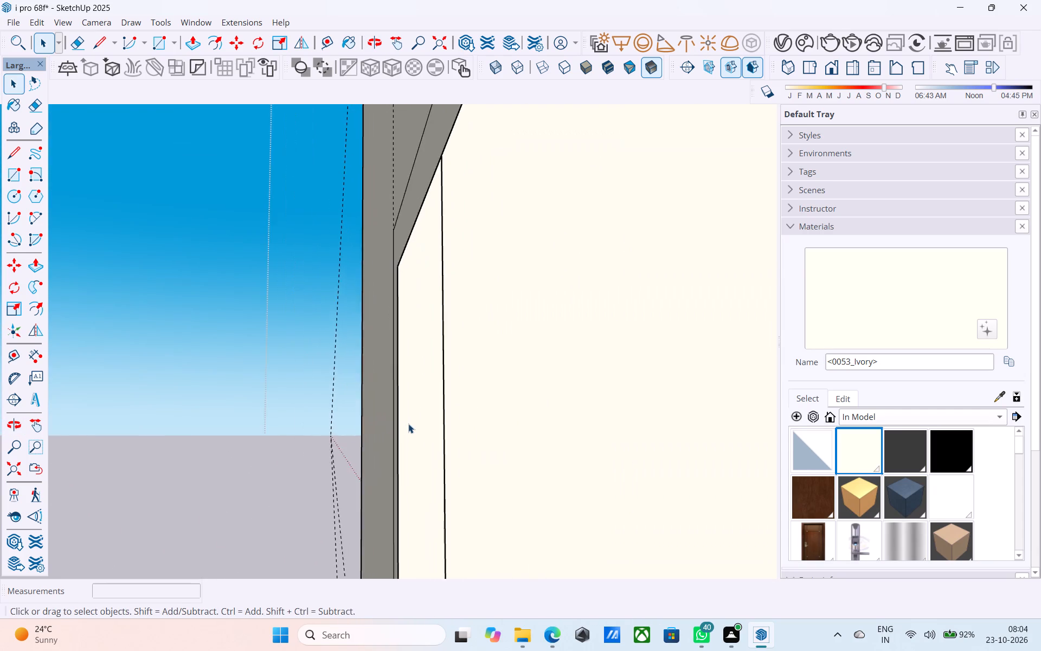
scroll(408, 424, "up", 5)
middle_click_drag(403, 423, 280, 426)
middle_click_drag(321, 415, 608, 411, "shift")
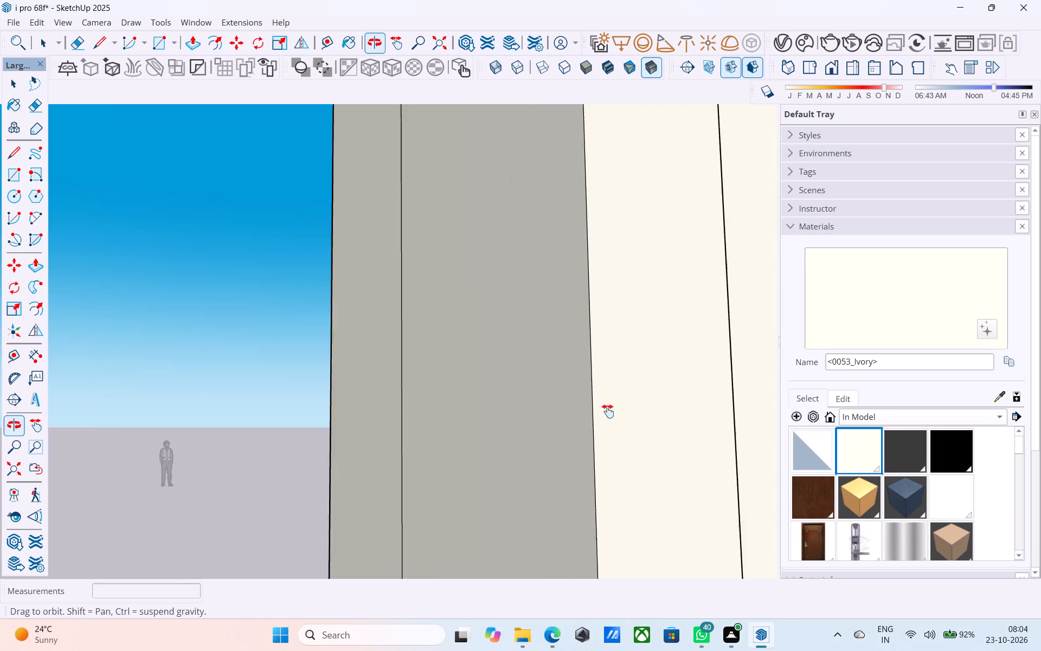
middle_click_drag(608, 411, 465, 418, "shift")
scroll(464, 416, "down", 3)
middle_click_drag(464, 416, 452, 406)
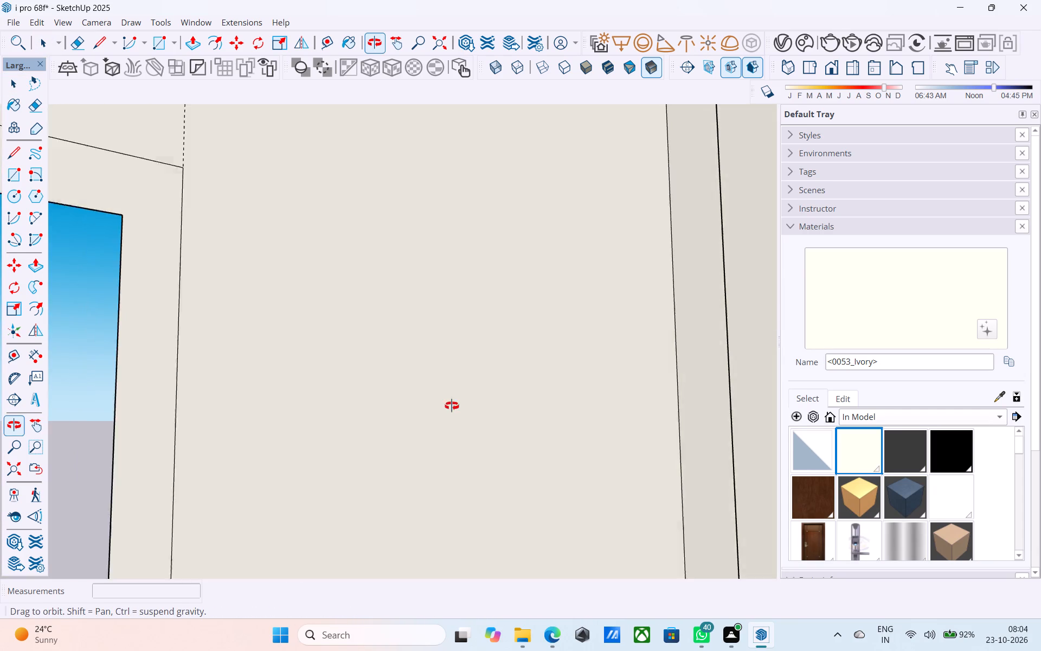
middle_click_drag(452, 406, 448, 406)
scroll(453, 402, "down", 4)
middle_click_drag(457, 401, 592, 381)
scroll(592, 381, "down", 3)
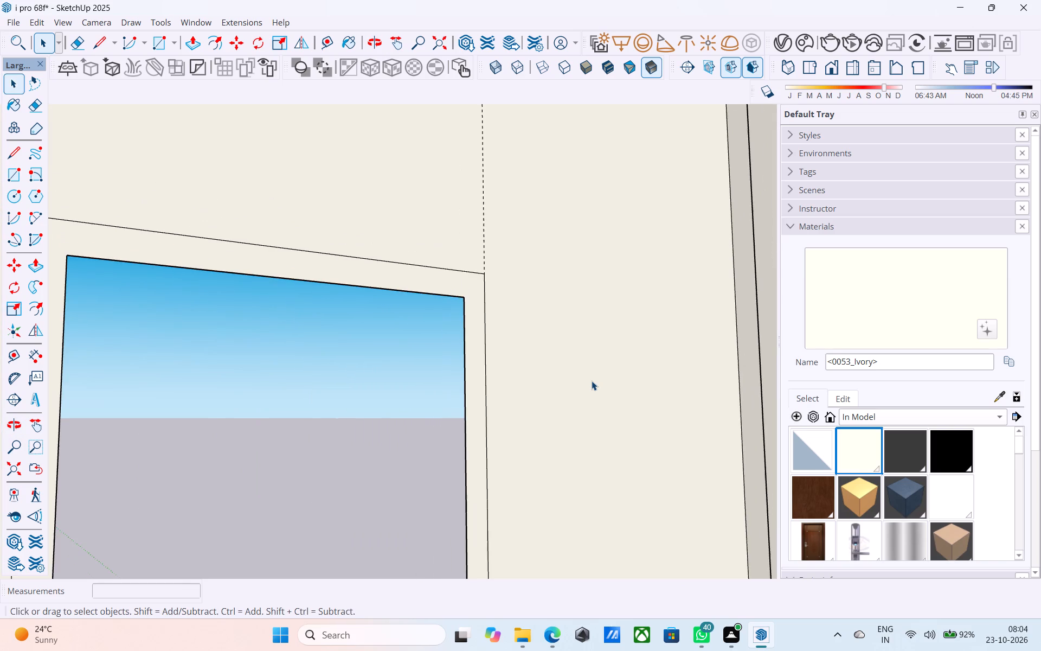
scroll(606, 395, "down", 4)
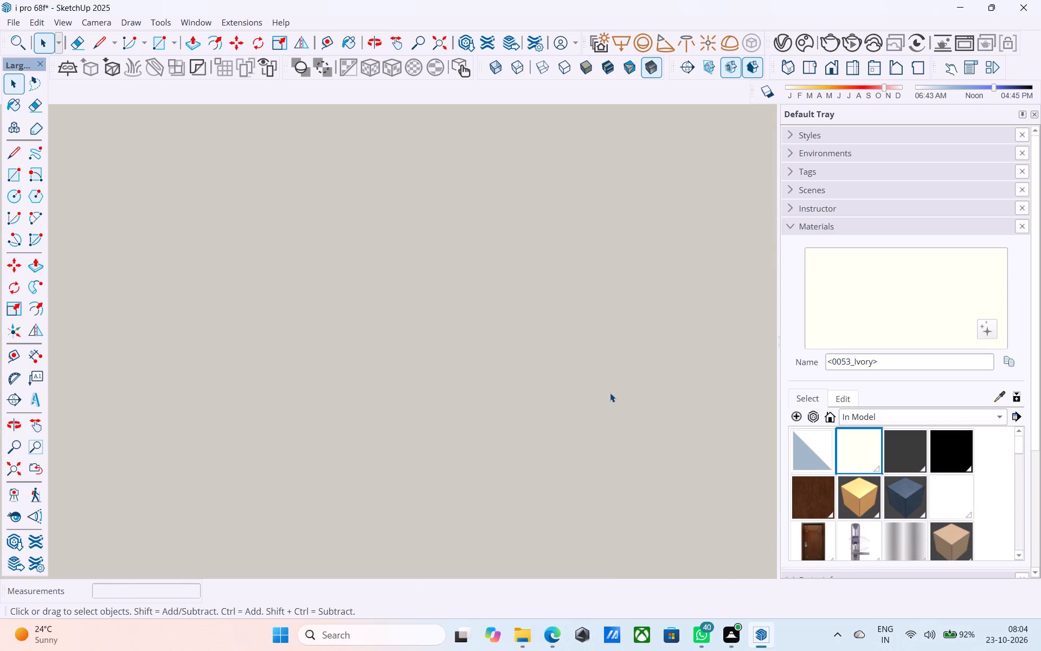
middle_click_drag(610, 393, 446, 406)
middle_click_drag(579, 406, 287, 381, "shift")
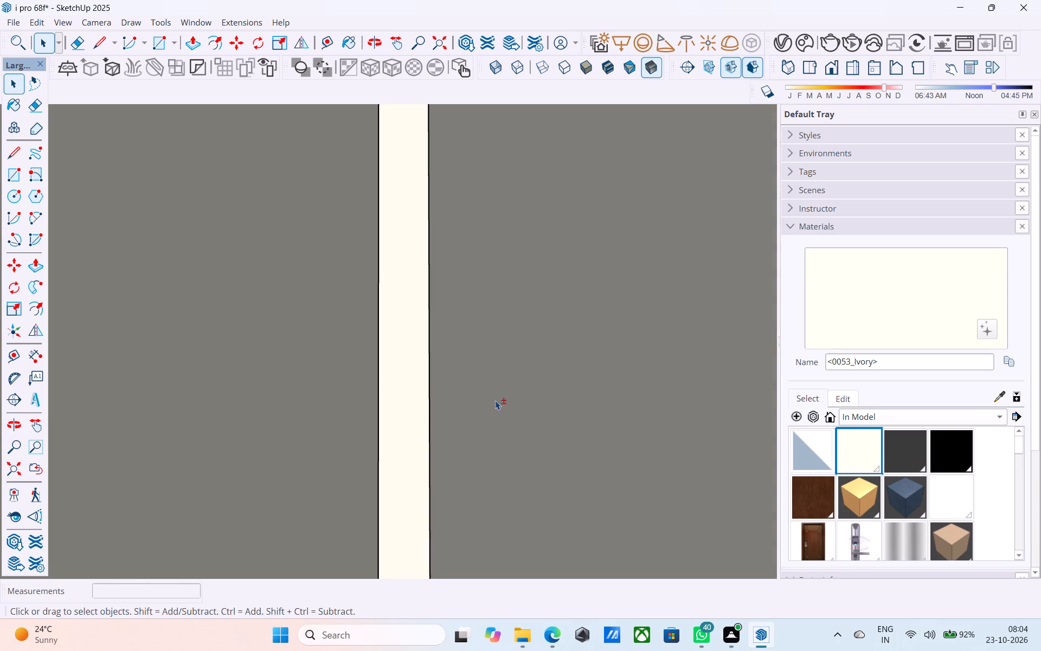
middle_click_drag(495, 400, 266, 370, "shift")
middle_click_drag(514, 387, 295, 360, "shift")
middle_click_drag(502, 386, 499, 347, "shift")
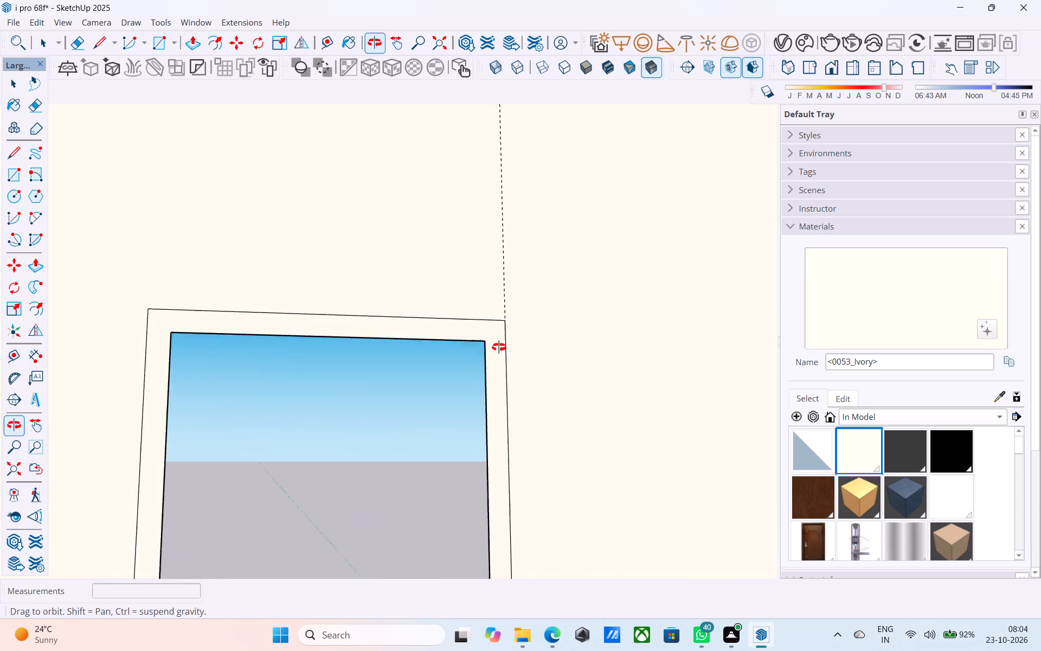
Draw a 10' by 10' rectangle from corner to corner over the inner side of the ground-floor side wall containing the window.
middle_click_drag(499, 347, 539, 331, "shift")
scroll(539, 331, "up", 4)
middle_click_drag(539, 331, 703, 322)
key("r")
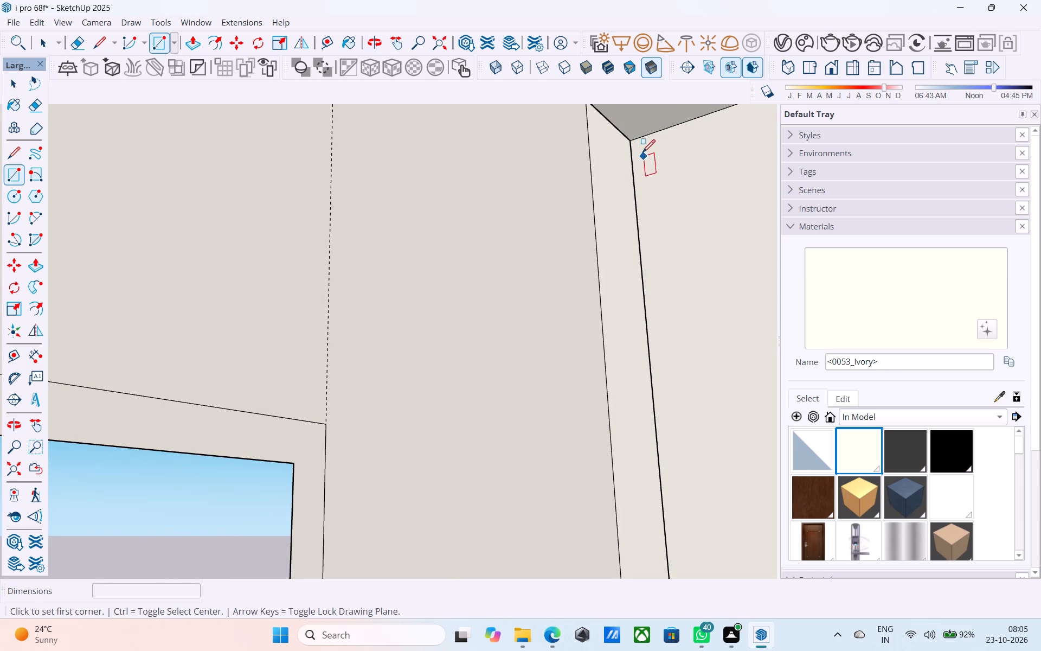
left_click(633, 141)
scroll(638, 162, "down", 1)
middle_click_drag(633, 164, 639, 238)
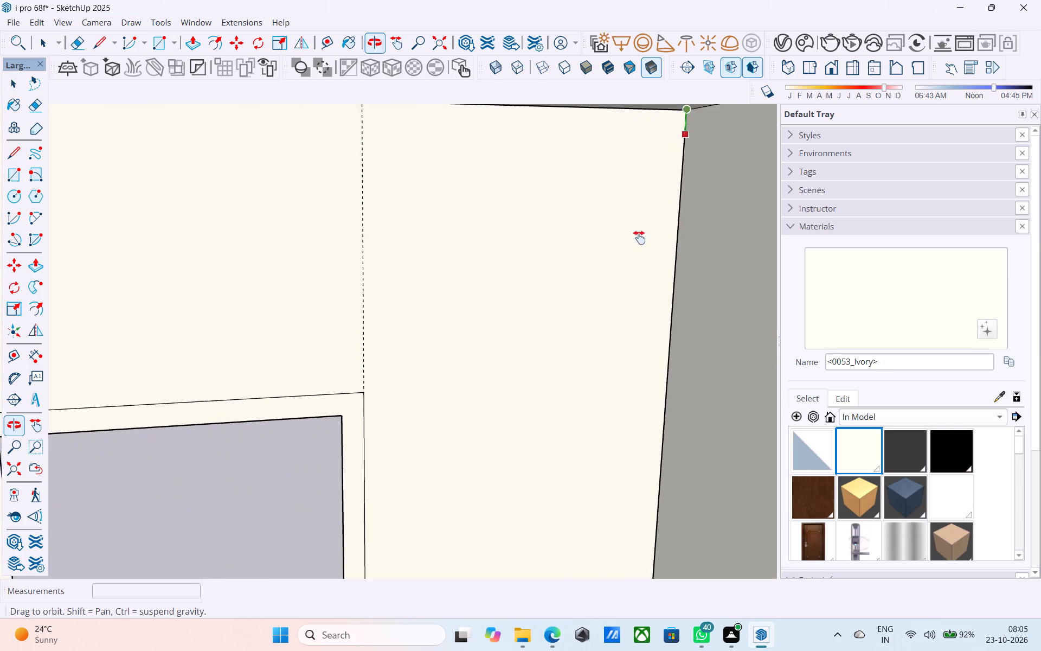
middle_click_drag(639, 238, 727, 149)
middle_click_drag(565, 314, 603, 182, "shift")
scroll(603, 183, "up", 1, "shift")
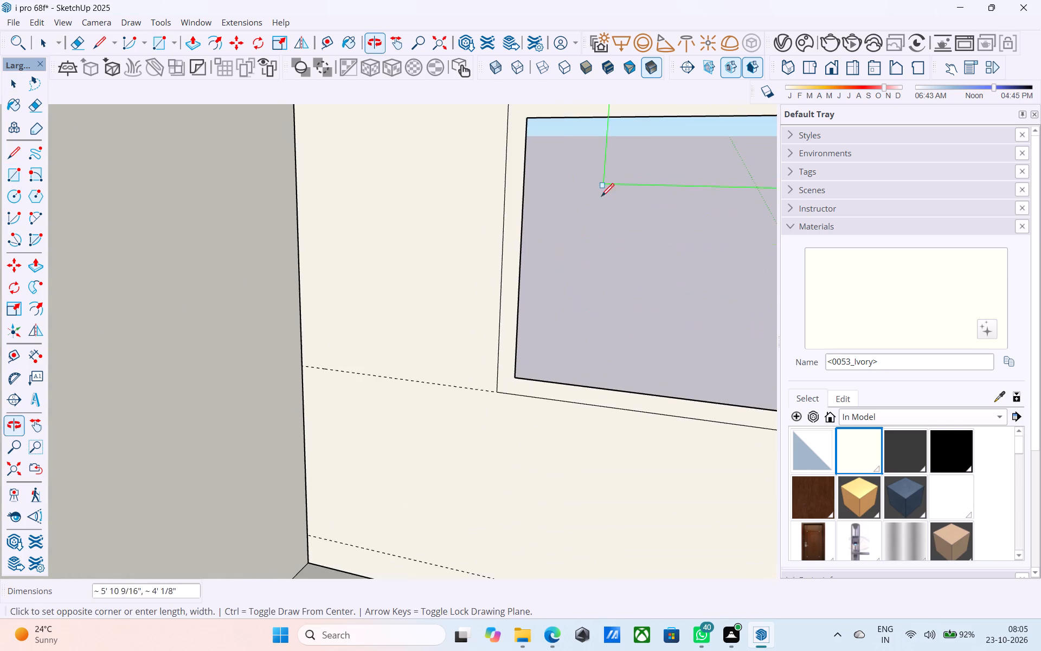
middle_click_drag(471, 356, 506, 254, "shift")
left_click(342, 473)
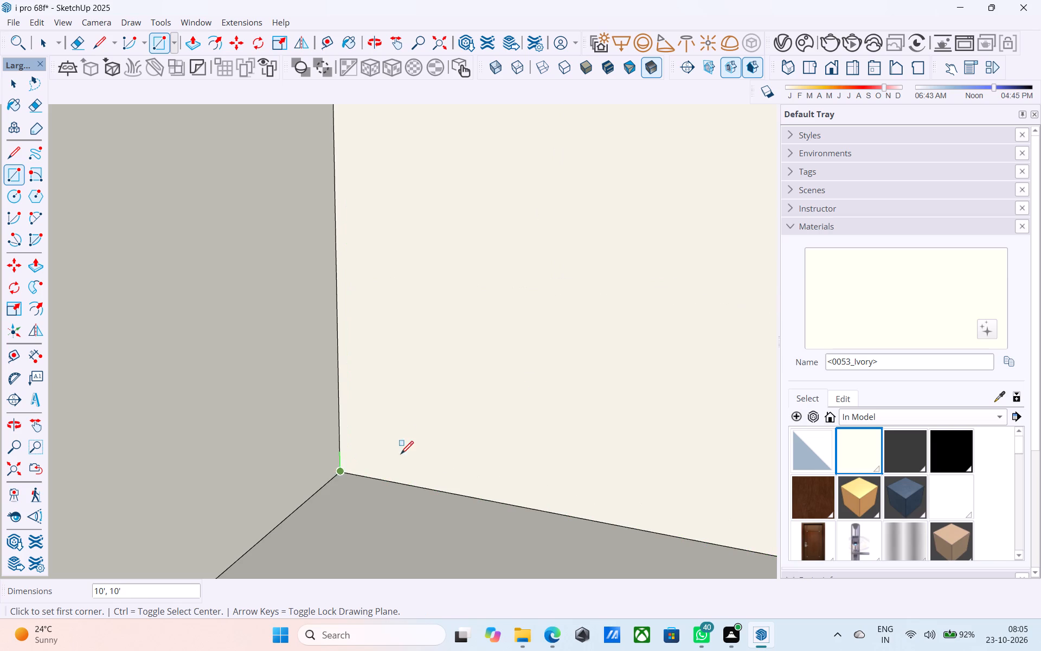
scroll(659, 266, "up", 20)
scroll(659, 266, "up", 7)
key("space")
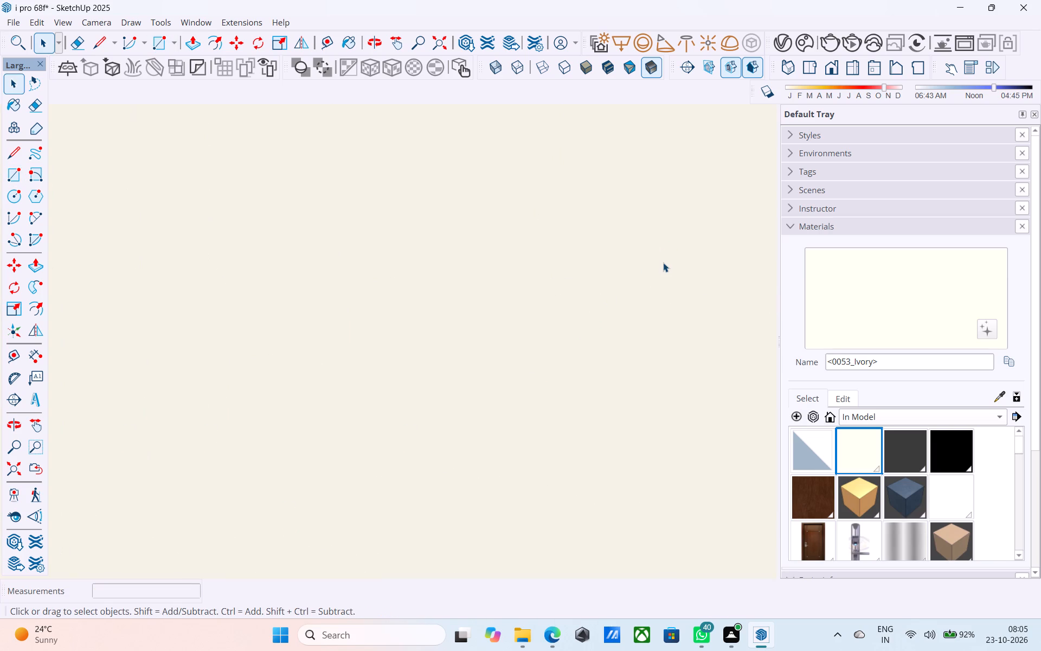
Draw a 3' 6" by 3' 6" rectangle over the ground-floor side-wall window, inside its frame, on the outer side.
scroll(663, 263, "up", 20)
scroll(663, 263, "up", 15)
scroll(653, 274, "up", 10)
scroll(648, 280, "down", 1)
scroll(648, 280, "up", 20)
scroll(648, 280, "up", 2)
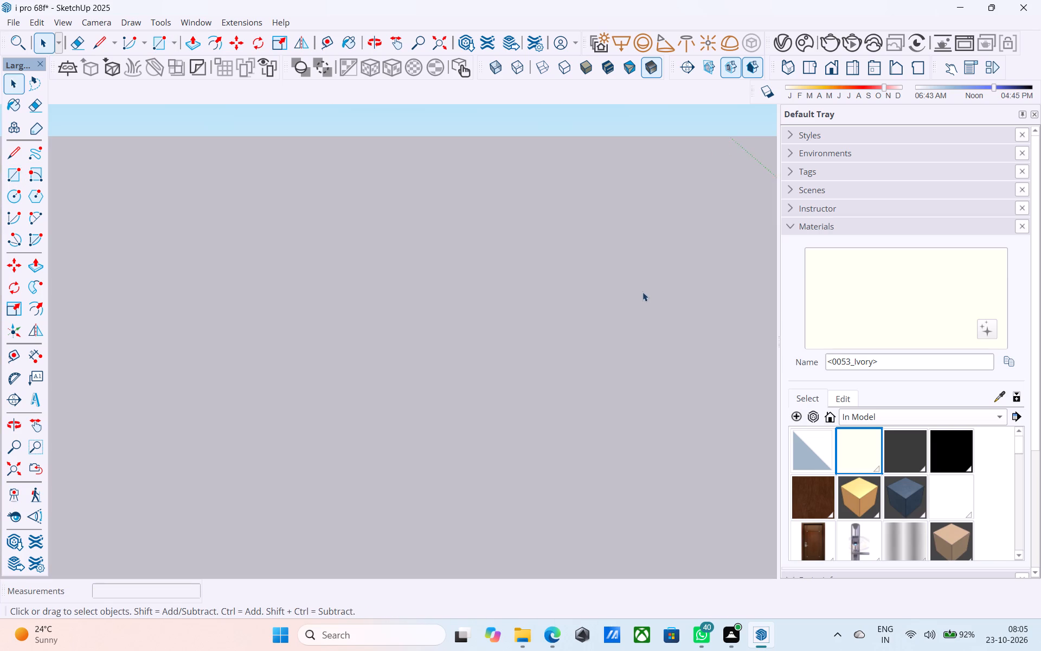
middle_click_drag(631, 294, 968, 348)
middle_click_drag(468, 352, 581, 318)
scroll(590, 298, "down", 12)
middle_click_drag(589, 303, 311, 281)
scroll(307, 286, "down", 7)
middle_click_drag(372, 300, 139, 275)
scroll(247, 279, "down", 20)
scroll(247, 279, "down", 5)
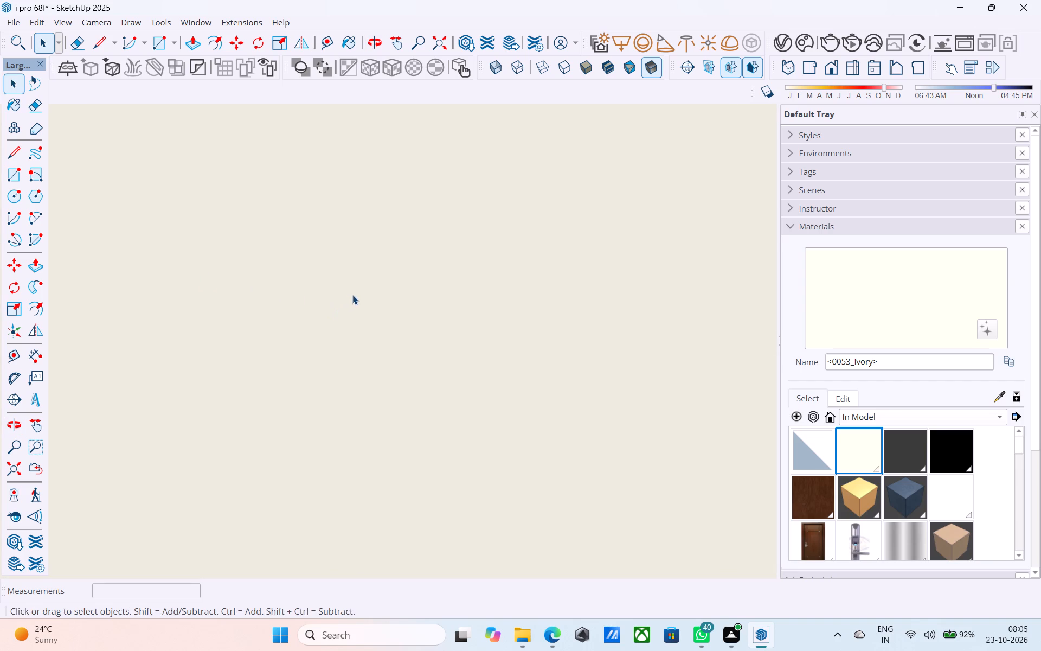
scroll(352, 295, "down", 20)
scroll(352, 295, "down", 20)
scroll(352, 295, "down", 1)
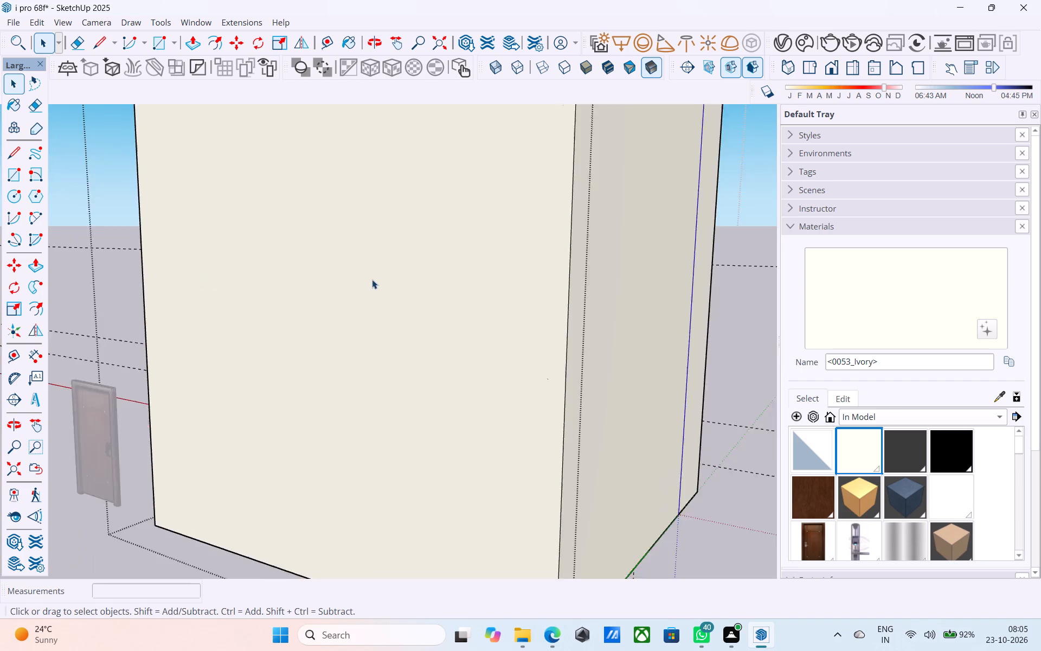
scroll(372, 279, "down", 13)
middle_click_drag(380, 292, 215, 301)
middle_click_drag(515, 292, 284, 289)
middle_click_drag(435, 278, 199, 278)
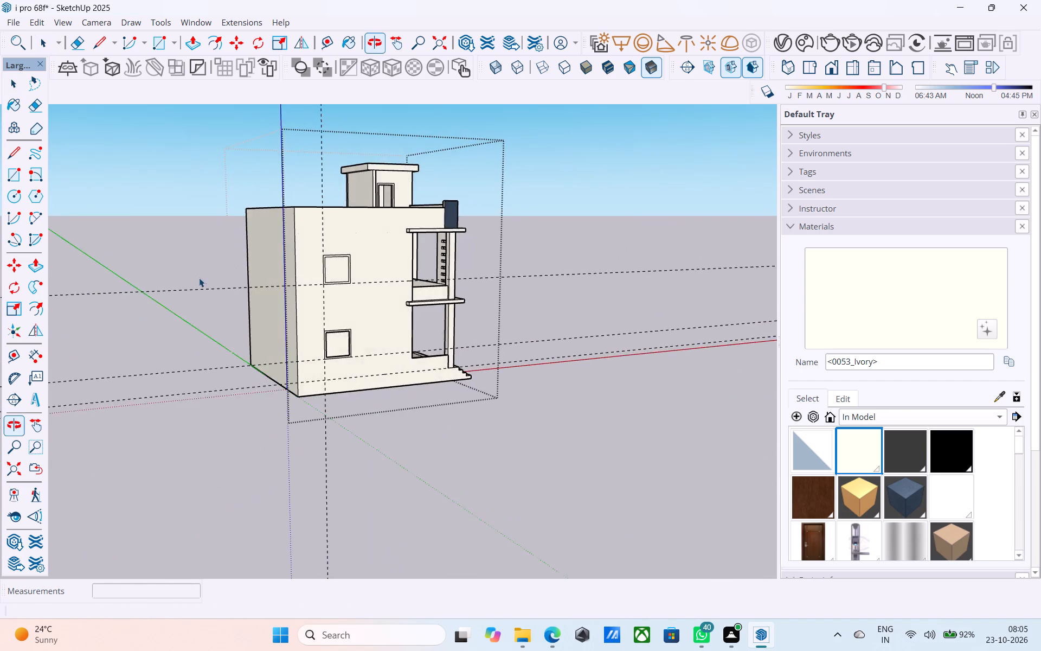
scroll(287, 258, "up", 7)
middle_click_drag(328, 264, 298, 255)
scroll(343, 381, "up", 5)
middle_click_drag(324, 390, 297, 372)
scroll(297, 372, "up", 3)
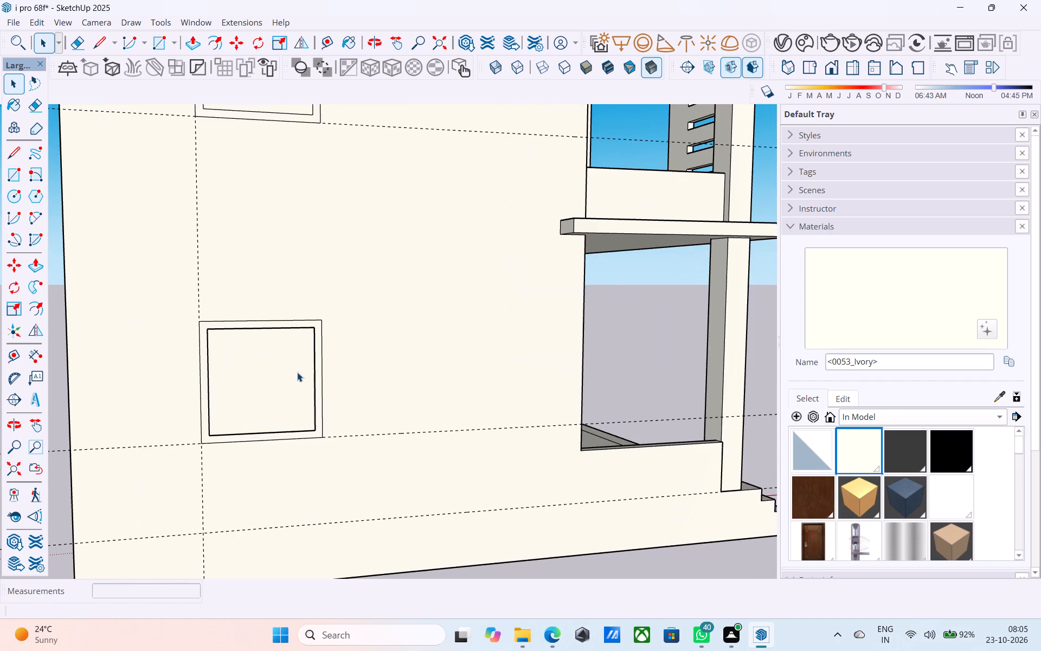
key("r")
left_click(213, 330)
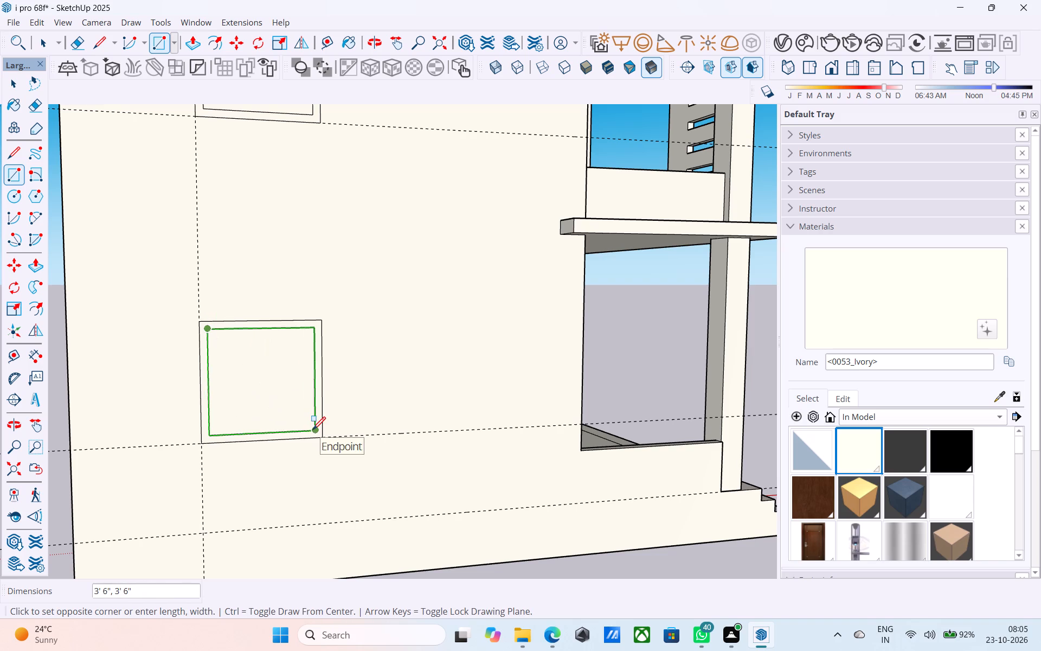
left_click(313, 431)
key("space")
Push the ground-floor window face 9" inward to cut the opening through the side wall.
left_click(294, 416)
key("p")
left_click(306, 419)
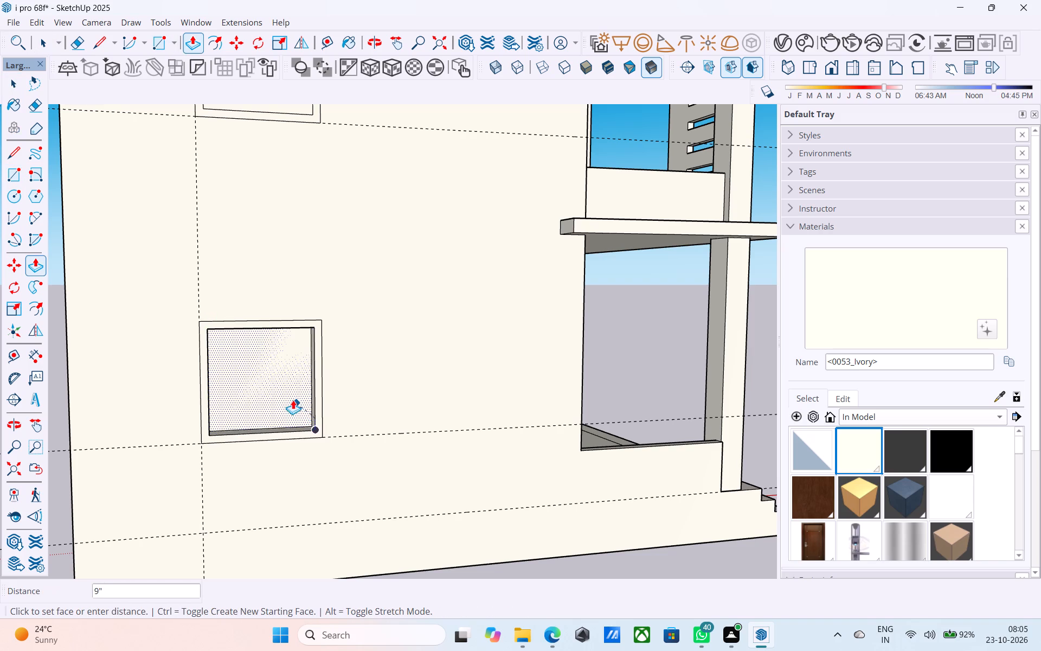
left_click(290, 394)
scroll(290, 388, "up", 5)
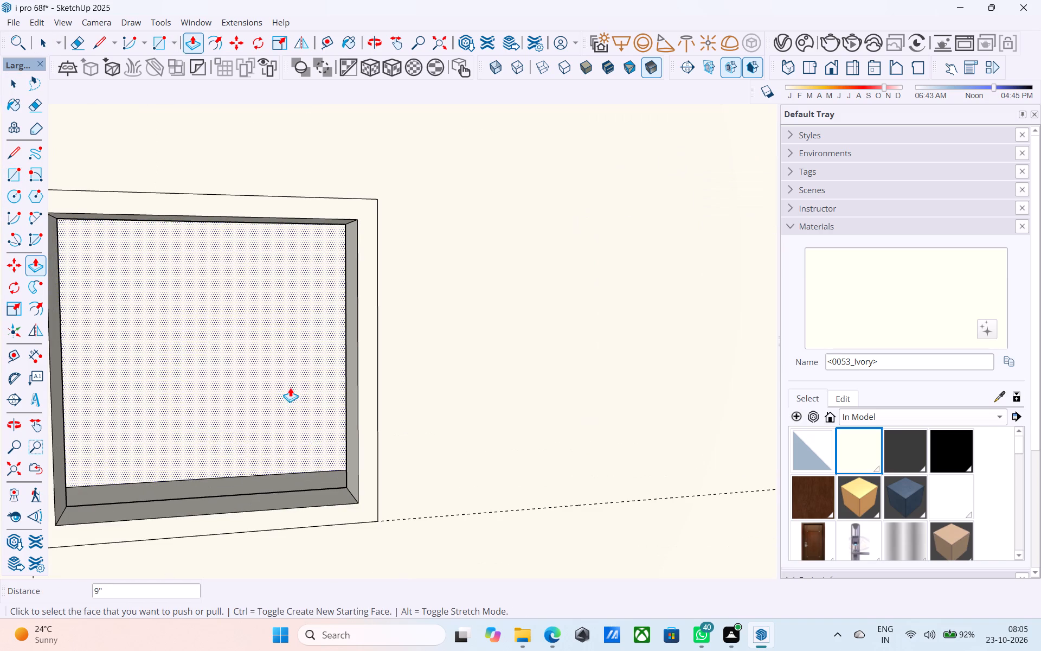
key("space")
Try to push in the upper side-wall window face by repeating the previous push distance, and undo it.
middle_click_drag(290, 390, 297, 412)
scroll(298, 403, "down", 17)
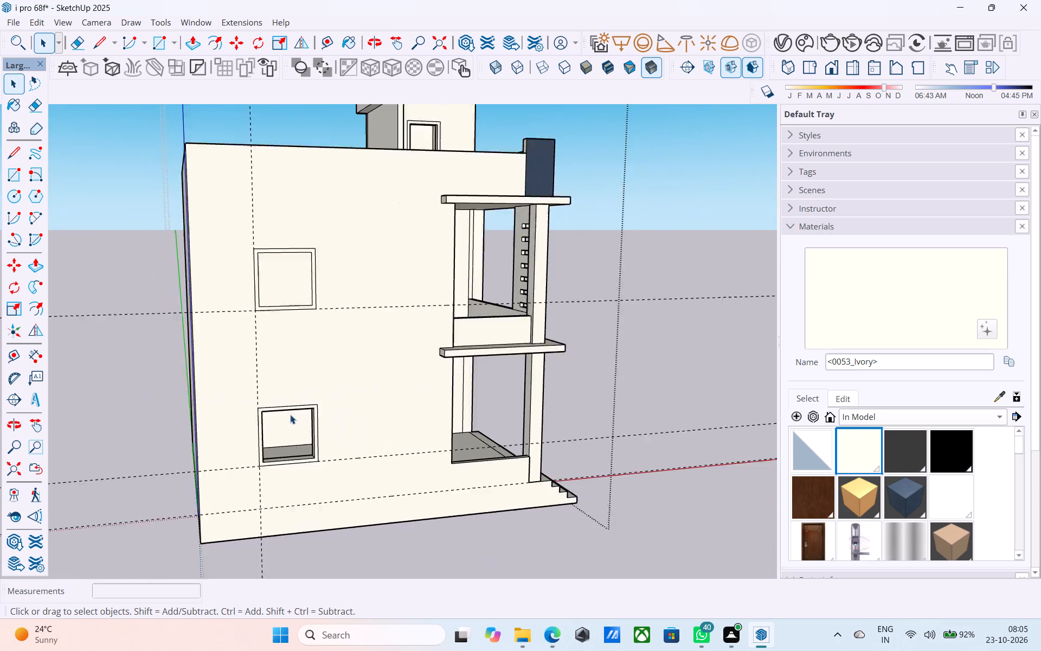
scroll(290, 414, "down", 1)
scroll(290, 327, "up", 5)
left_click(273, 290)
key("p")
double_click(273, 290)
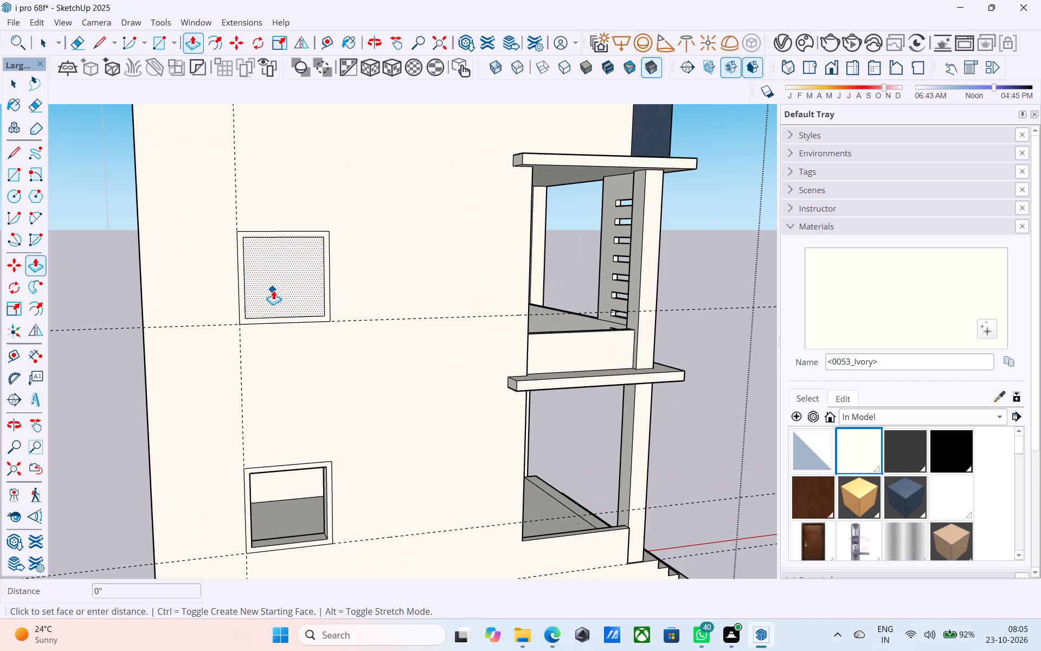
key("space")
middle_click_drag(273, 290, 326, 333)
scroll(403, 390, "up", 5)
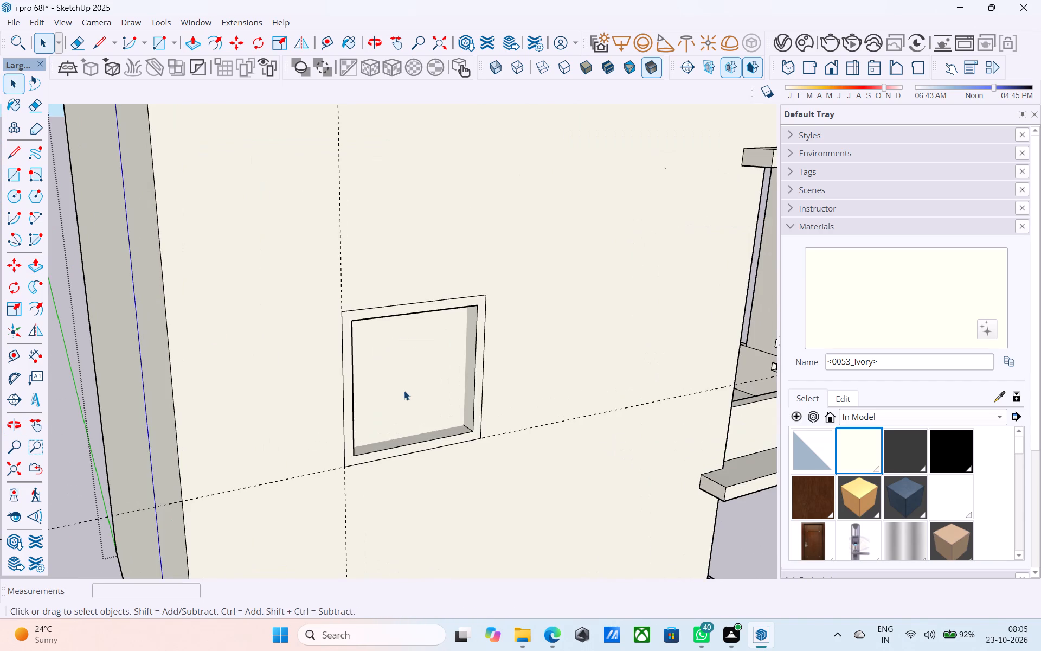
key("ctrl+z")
Push the upper side-wall window face 6" inward to the inner wall face, cutting the opening through the wall.
scroll(404, 390, "up", 4)
left_click(404, 391)
key("p")
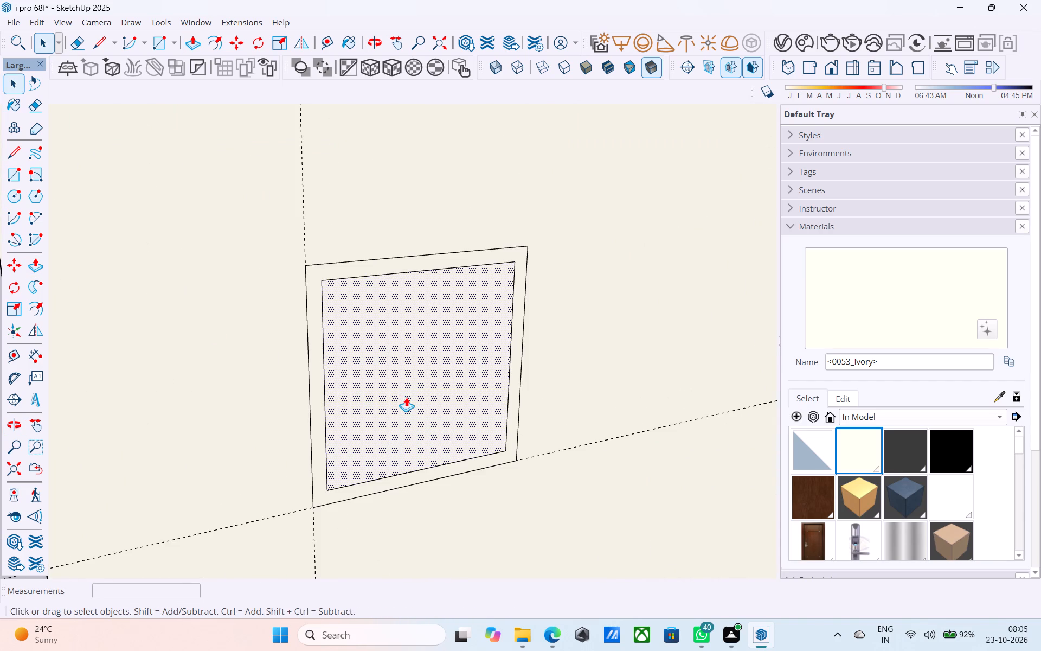
left_click(406, 397)
scroll(392, 371, "up", 3)
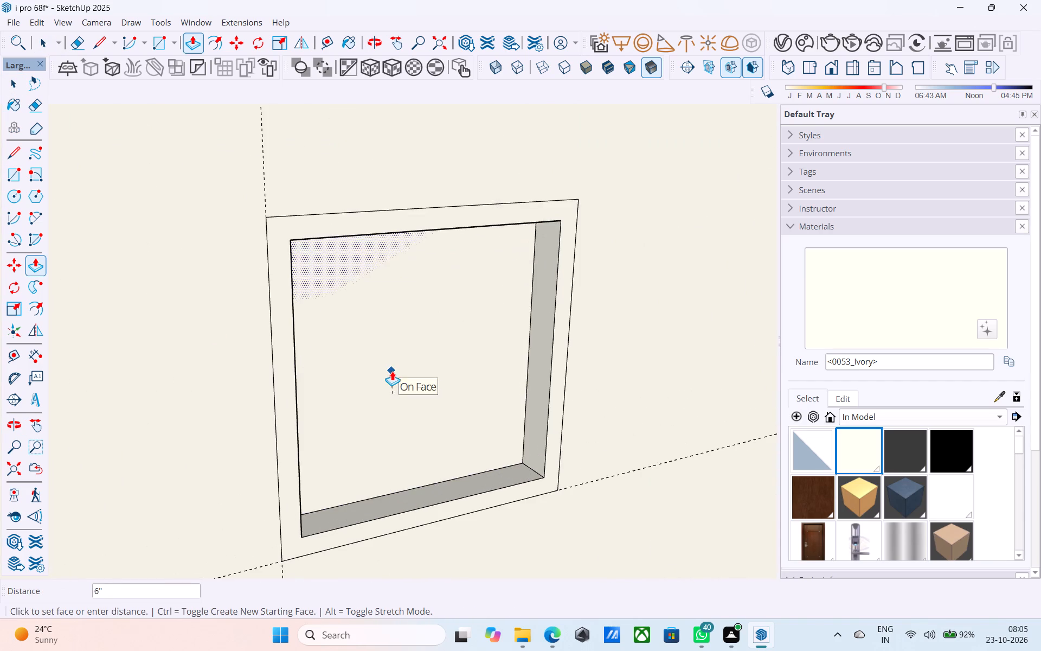
left_click(392, 371)
key("space")
Save the house model.
scroll(393, 369, "down", 10)
middle_click_drag(416, 398, 343, 354)
scroll(613, 375, "down", 5)
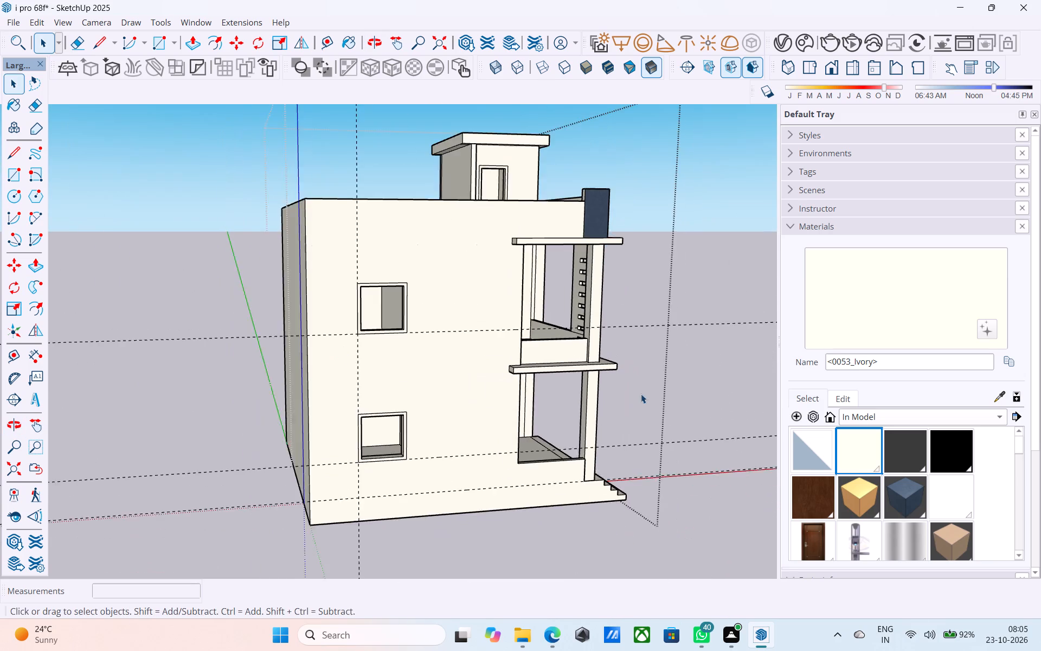
middle_click_drag(640, 394, 613, 394)
scroll(661, 391, "down", 4)
scroll(473, 343, "up", 3)
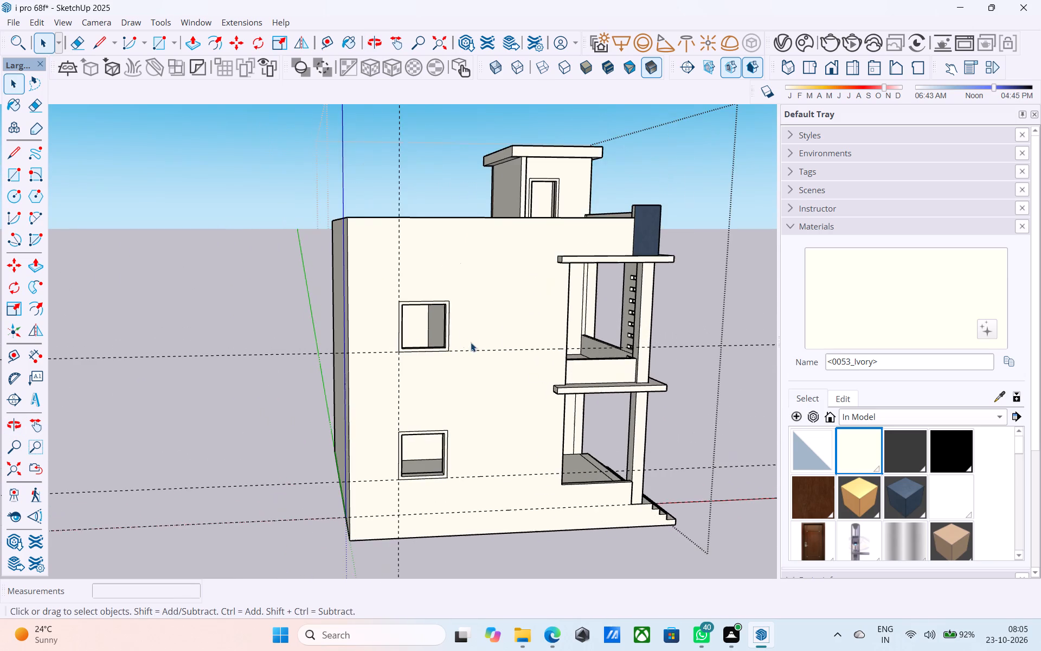
scroll(468, 359, "up", 1)
key("ctrl+s")
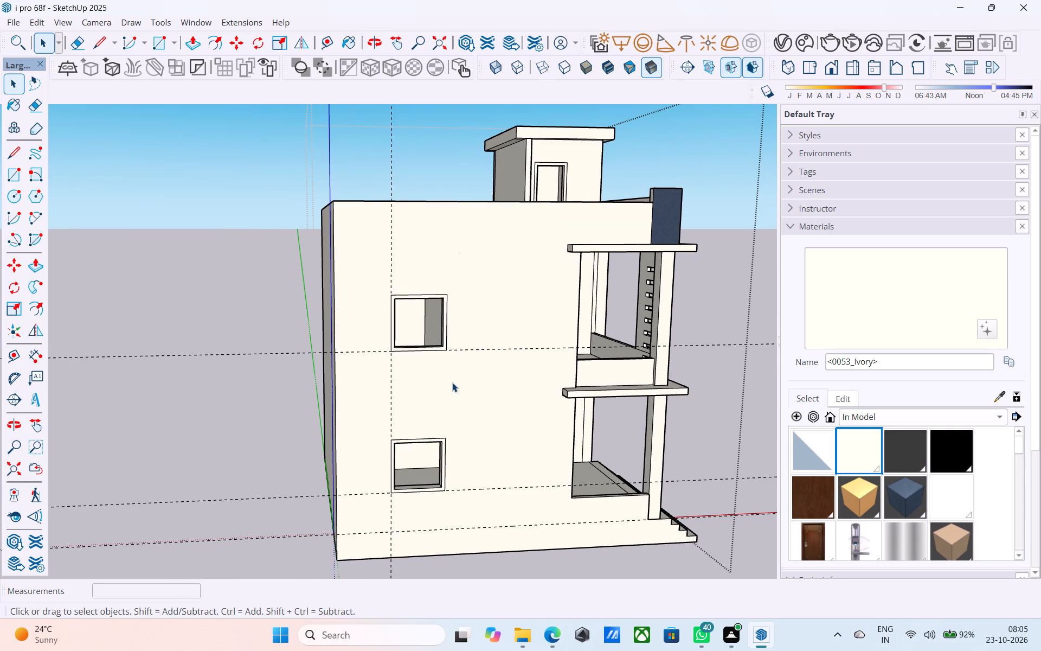
Draw 3" lines from both top corners of the ground-floor window opening to the frame's outer edges, separating the top strip.
middle_click_drag(452, 382, 498, 381)
scroll(499, 381, "up", 3)
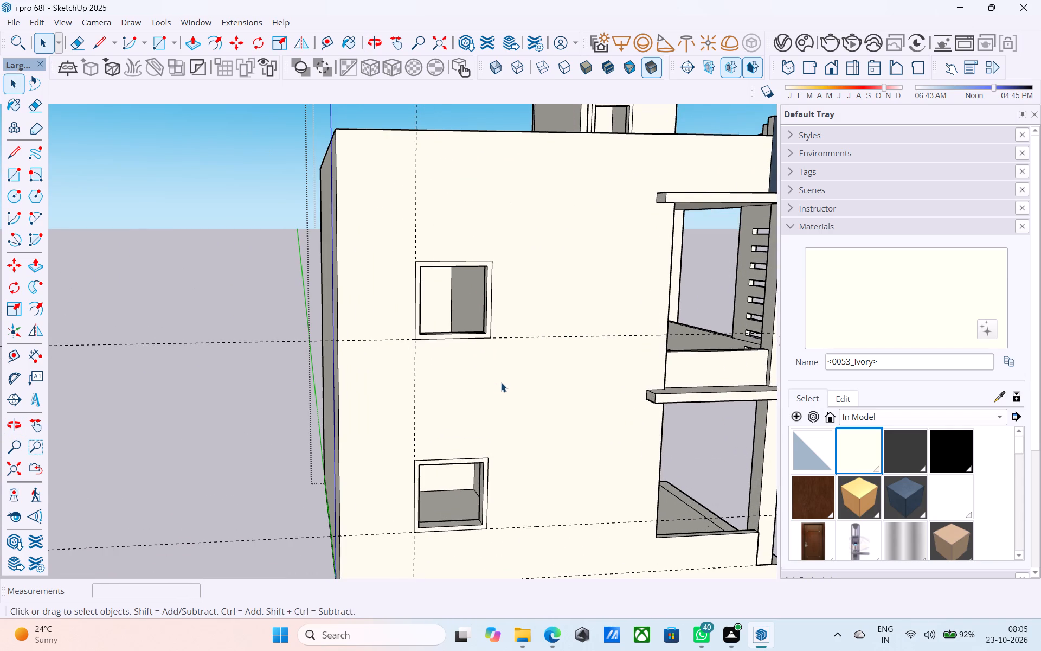
middle_click_drag(502, 384, 496, 365, "shift")
scroll(428, 431, "up", 3)
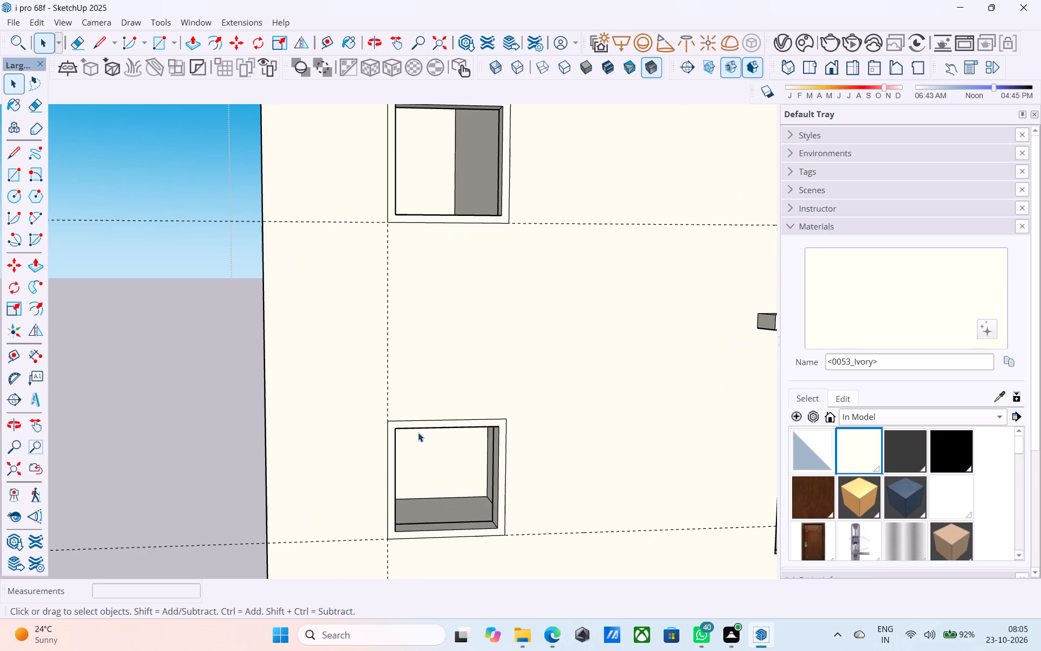
middle_click_drag(395, 432, 439, 421, "shift")
scroll(439, 421, "up", 3)
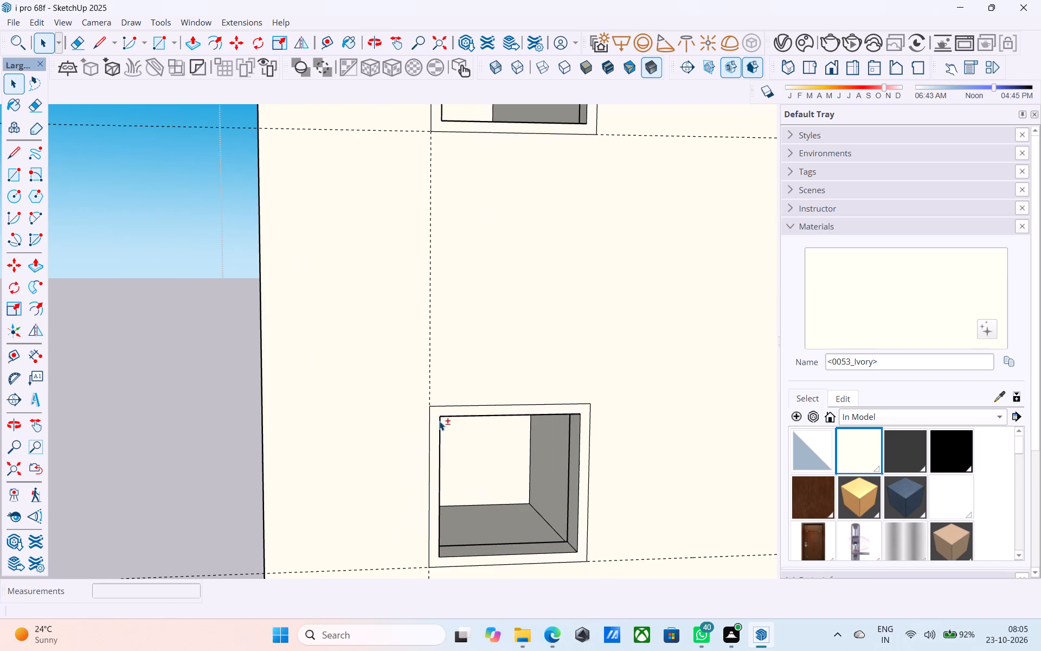
key("l")
scroll(439, 421, "up", 2)
left_click(439, 421)
left_click(430, 419)
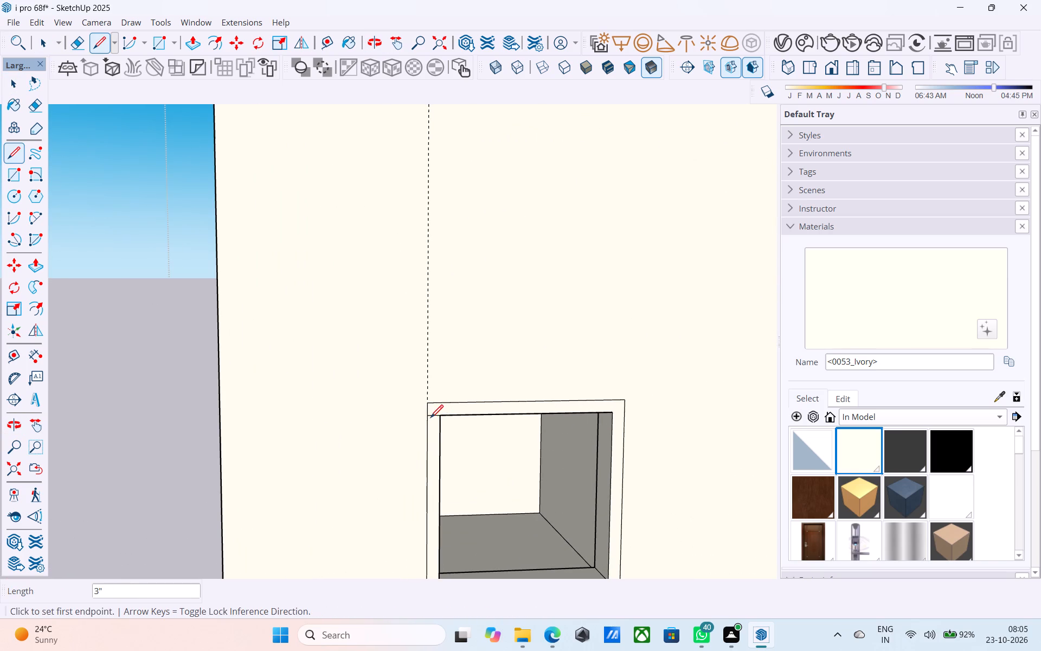
left_click(615, 415)
left_click(624, 412)
Draw 3" lines from both top corners of the upper window opening to the frame's outer edges, separating the top strip.
scroll(478, 524, "down", 5)
scroll(448, 206, "up", 8)
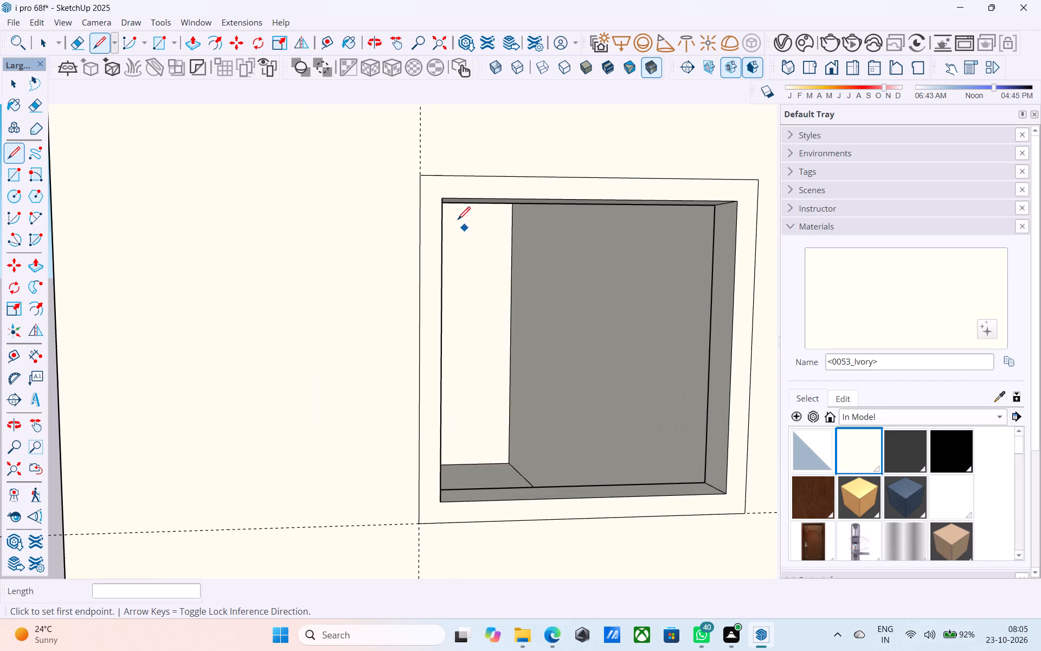
left_click(445, 203)
left_click(424, 203)
left_click(734, 206)
scroll(287, 233, "down", 4)
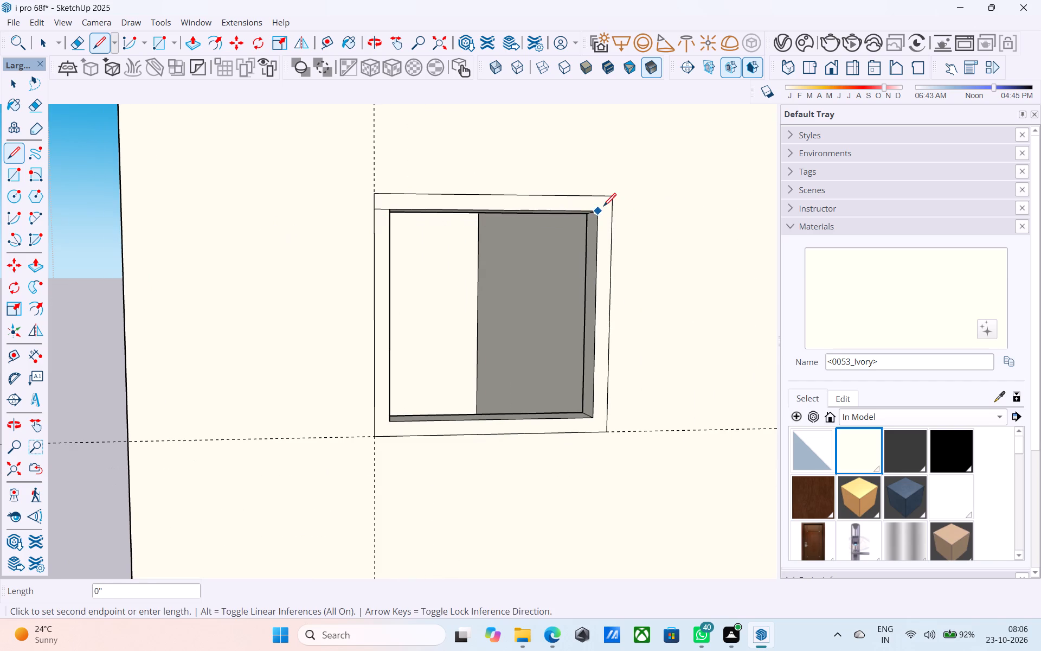
left_click(611, 208)
Pull the top strip of the upper window frame 1' outward to form a projecting ledge over the window.
key("space")
left_click(595, 203)
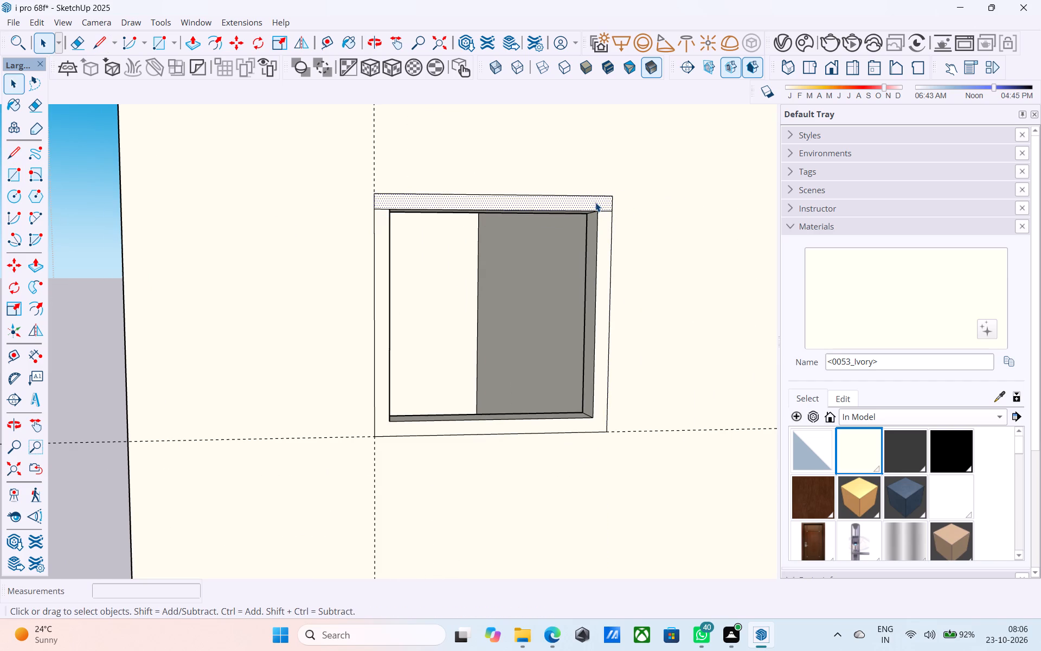
key("p")
left_click(595, 202)
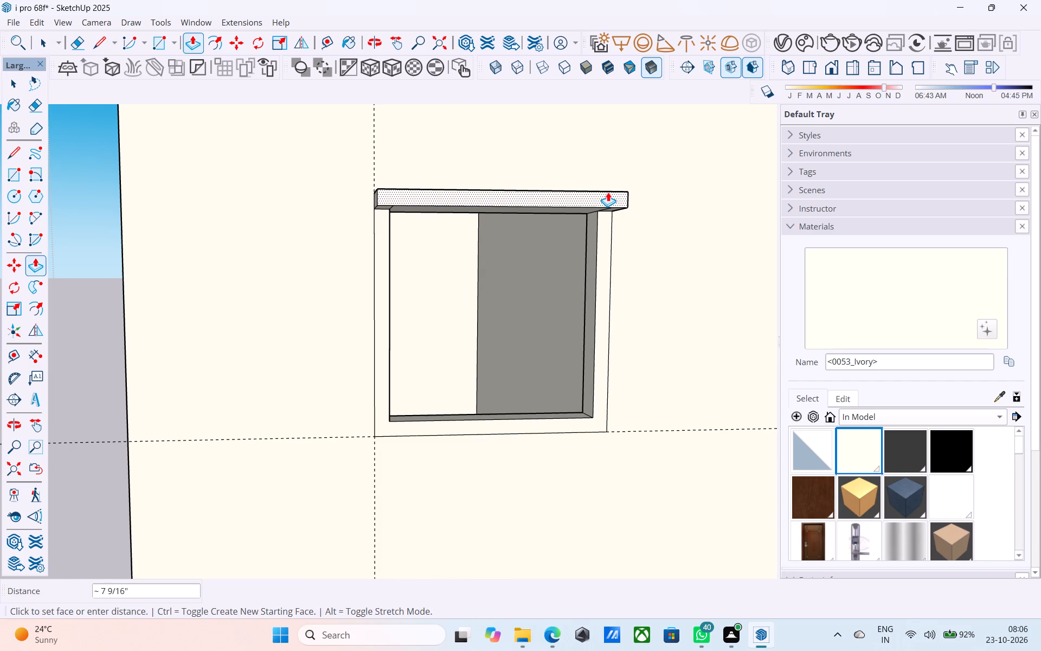
type("1'")
key("Return")
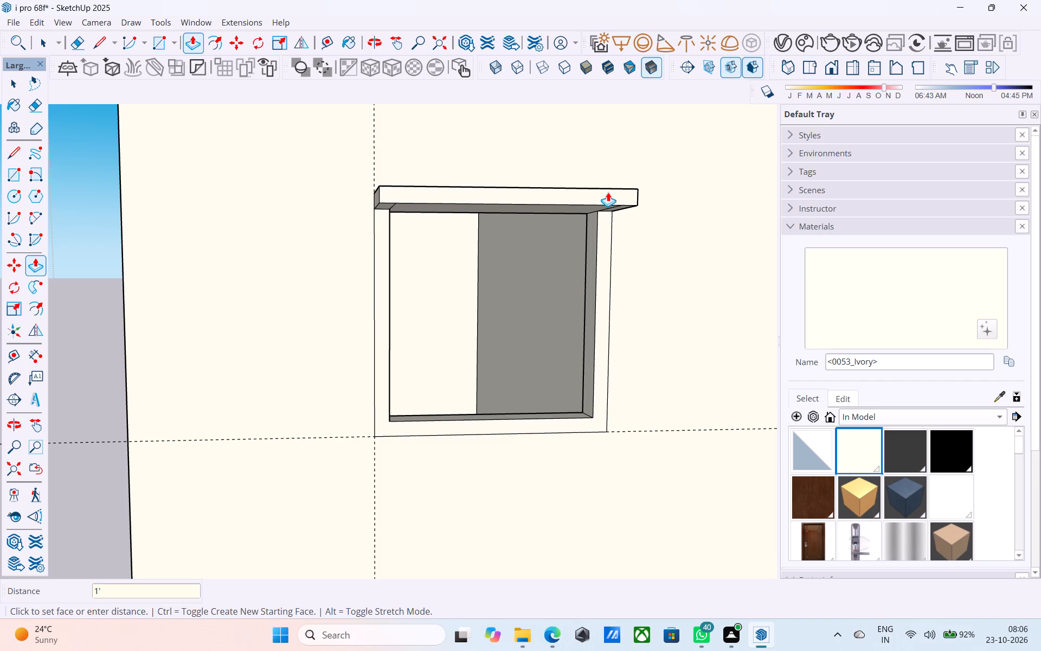
Pull the top strip of the ground-floor window frame 1' outward to form a ledge matching the upper window's.
scroll(606, 174, "down", 5)
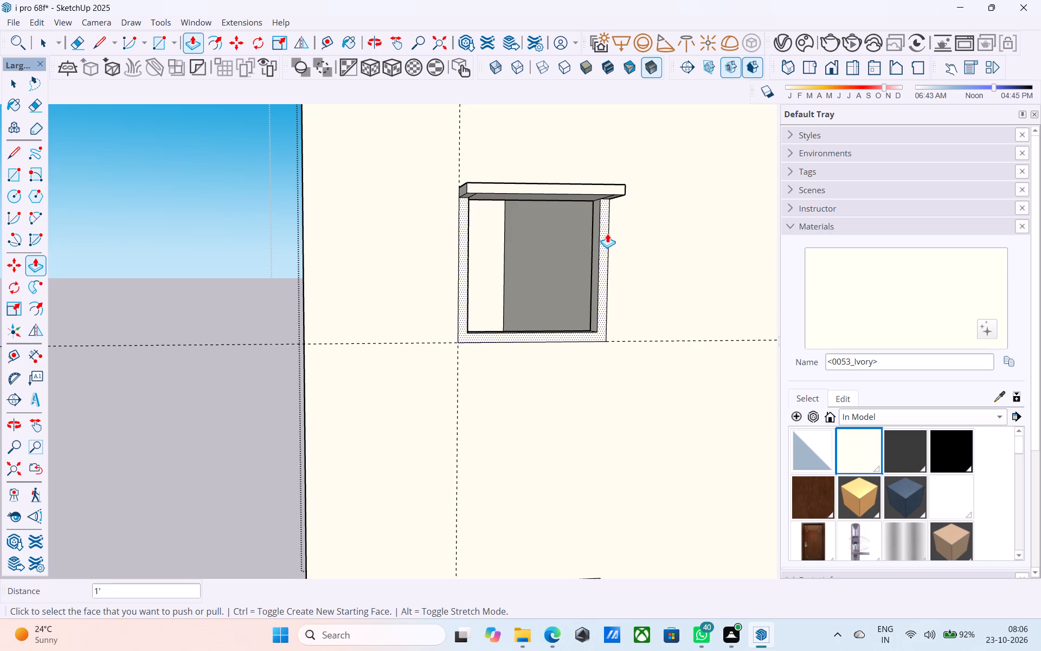
scroll(607, 233, "down", 6)
scroll(567, 437, "up", 10)
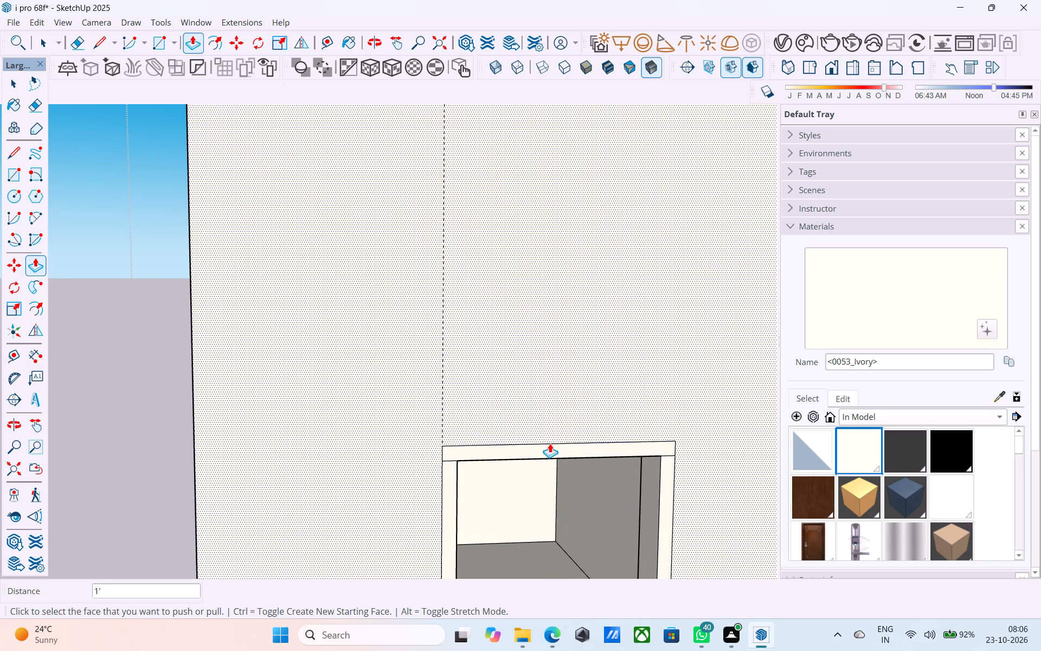
double_click(532, 448)
scroll(528, 442, "down", 11)
middle_click_drag(528, 441, 525, 436)
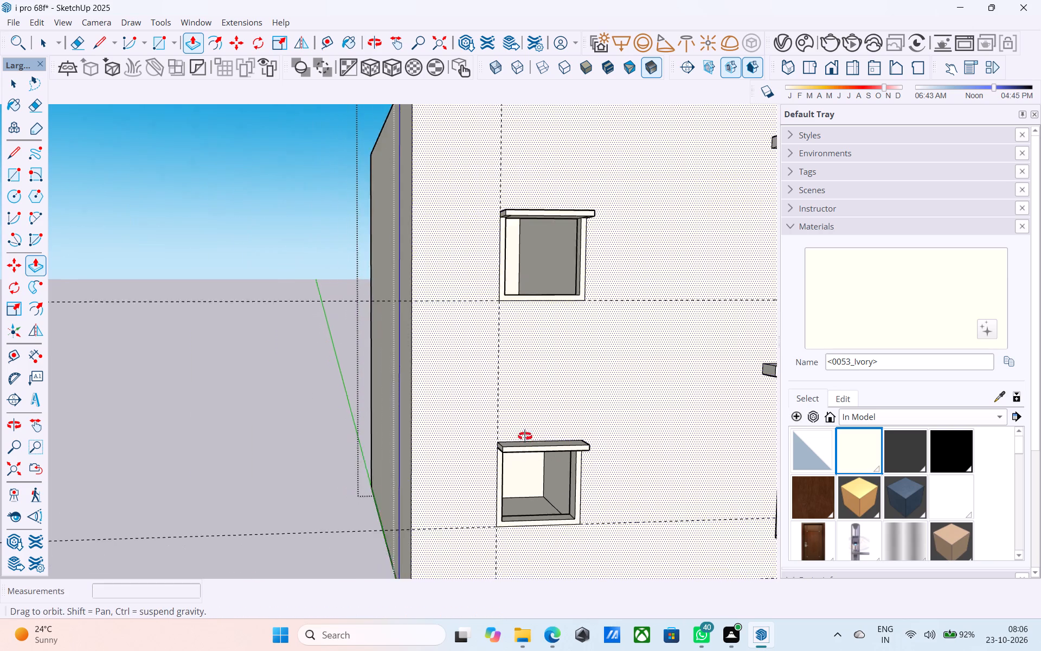
middle_click_drag(525, 436, 515, 382)
Erase the two leftover edge lines on the underside of the upper window's ledge.
scroll(487, 412, "down", 5)
scroll(529, 182, "up", 5)
middle_click_drag(500, 186, 490, 174)
key("e")
scroll(471, 203, "up", 12)
double_click(382, 221)
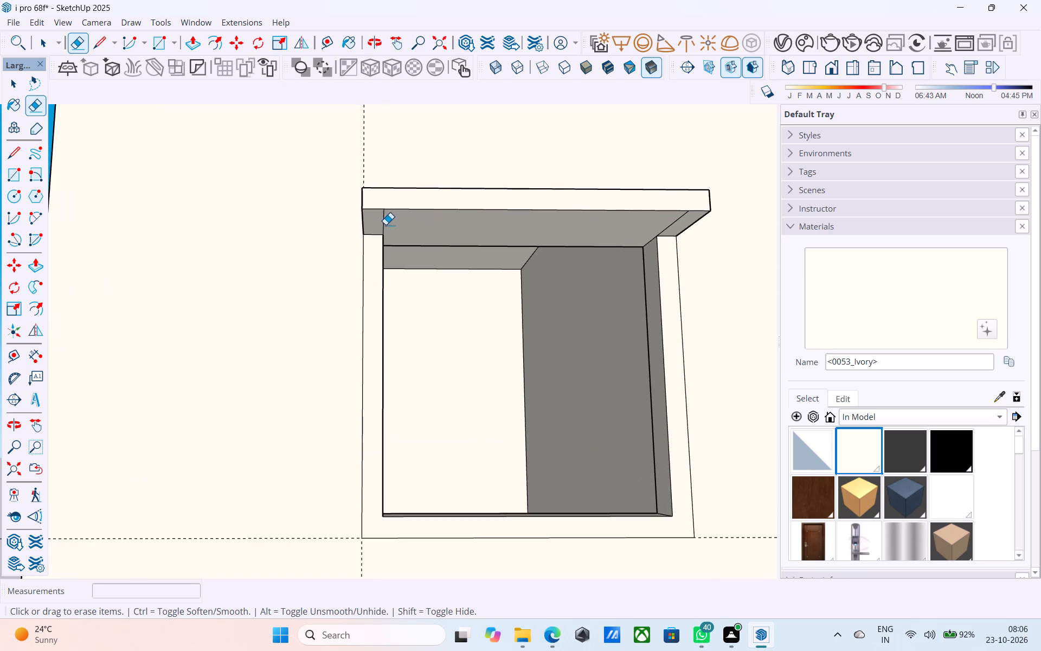
left_click_drag(387, 225, 381, 222)
left_click_drag(677, 226, 671, 225)
scroll(671, 226, "up", 1)
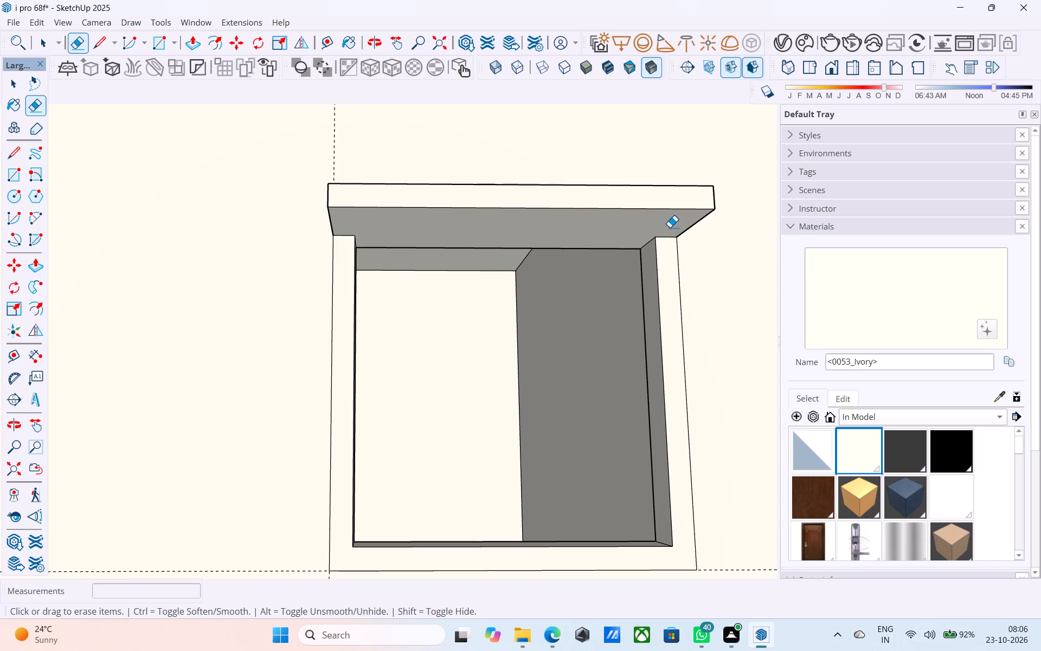
Erase the two leftover edge lines on the underside of the ground-floor window's ledge.
scroll(664, 226, "down", 5)
scroll(619, 221, "down", 11)
middle_click_drag(589, 349, 558, 389)
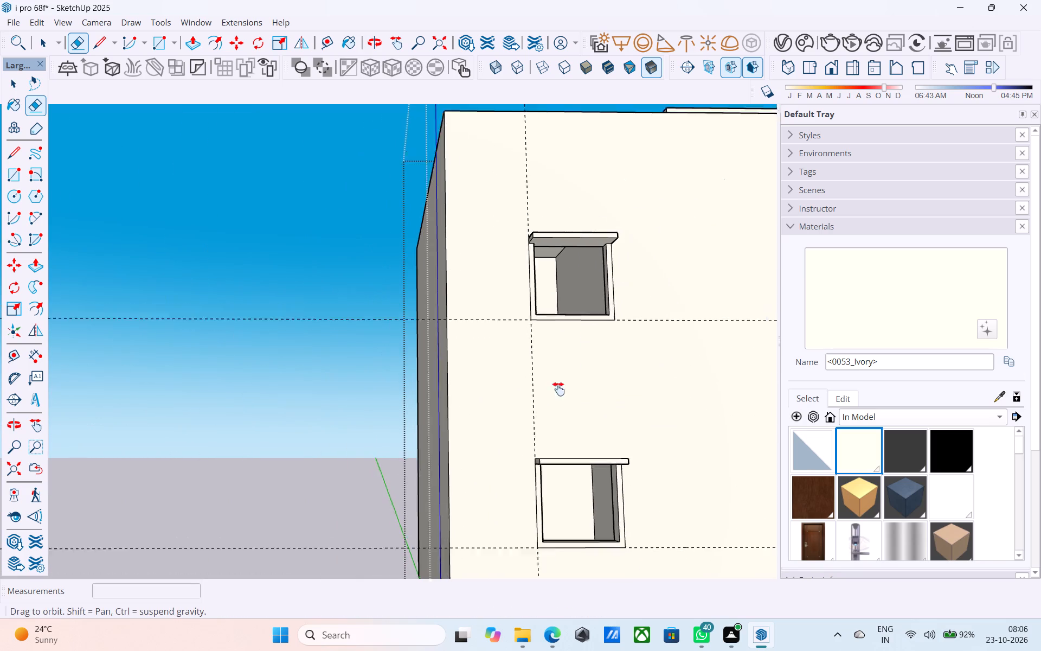
middle_click_drag(558, 389, 548, 275)
scroll(534, 263, "up", 10)
left_click_drag(490, 233, 477, 226)
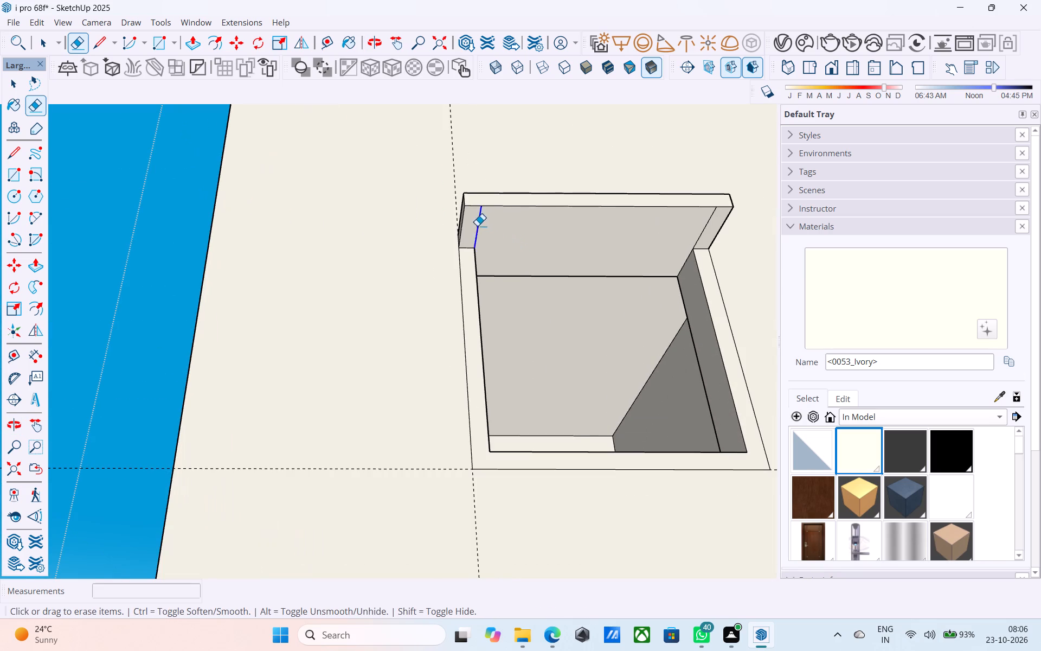
middle_click_drag(520, 247, 364, 245, "shift")
left_click(547, 229)
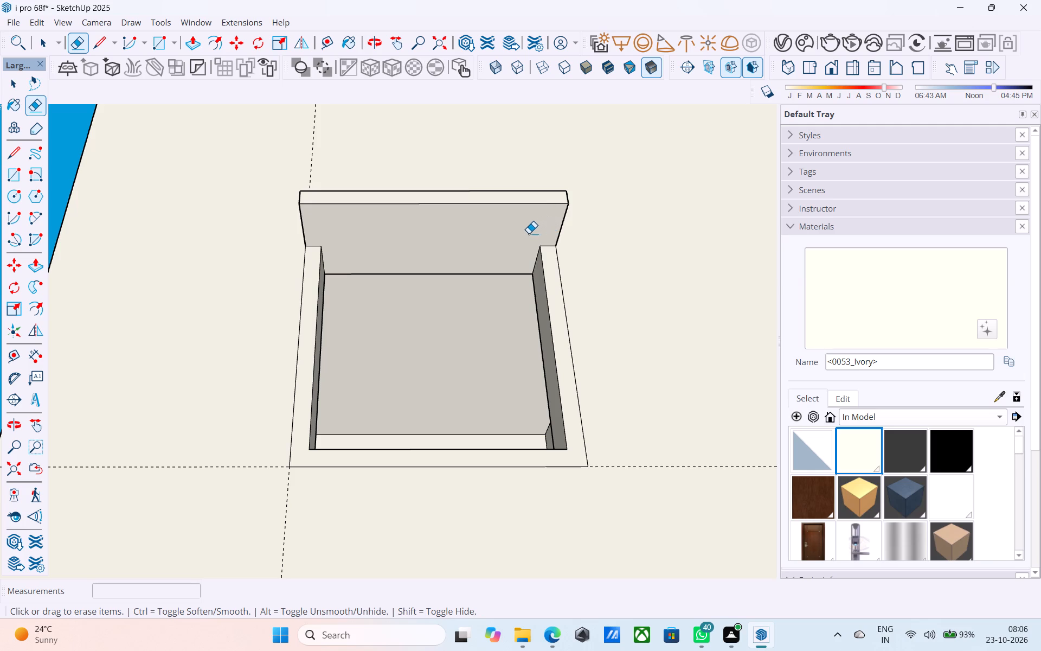
Save the house model.
scroll(503, 238, "down", 6)
middle_click_drag(500, 238, 451, 404)
scroll(449, 404, "down", 13)
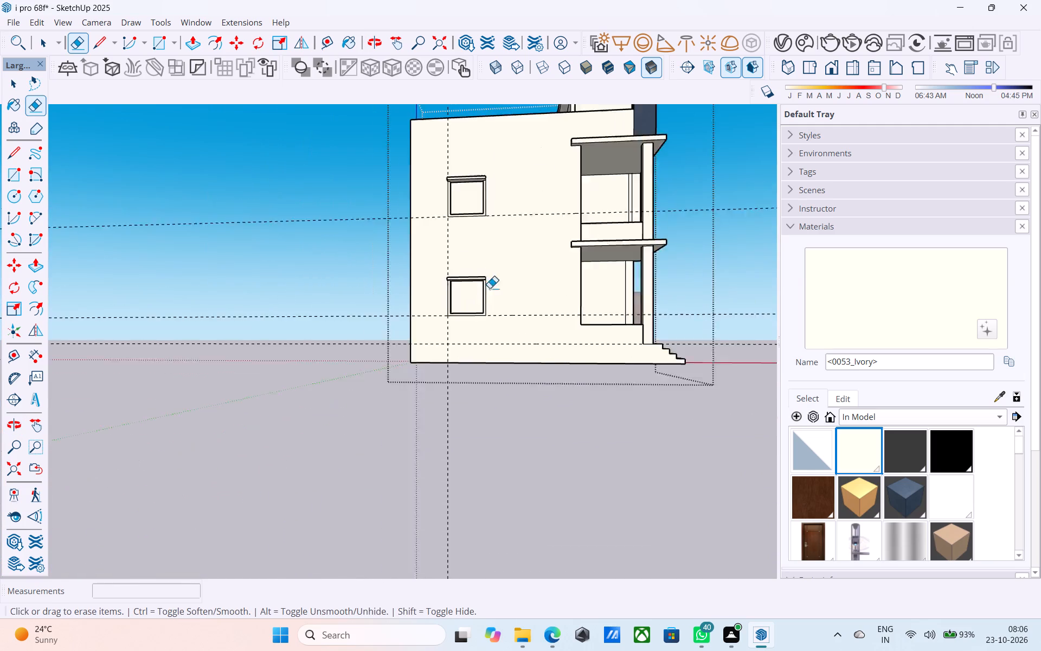
scroll(490, 288, "down", 1)
middle_click_drag(497, 278, 263, 391)
key("ctrl+s")
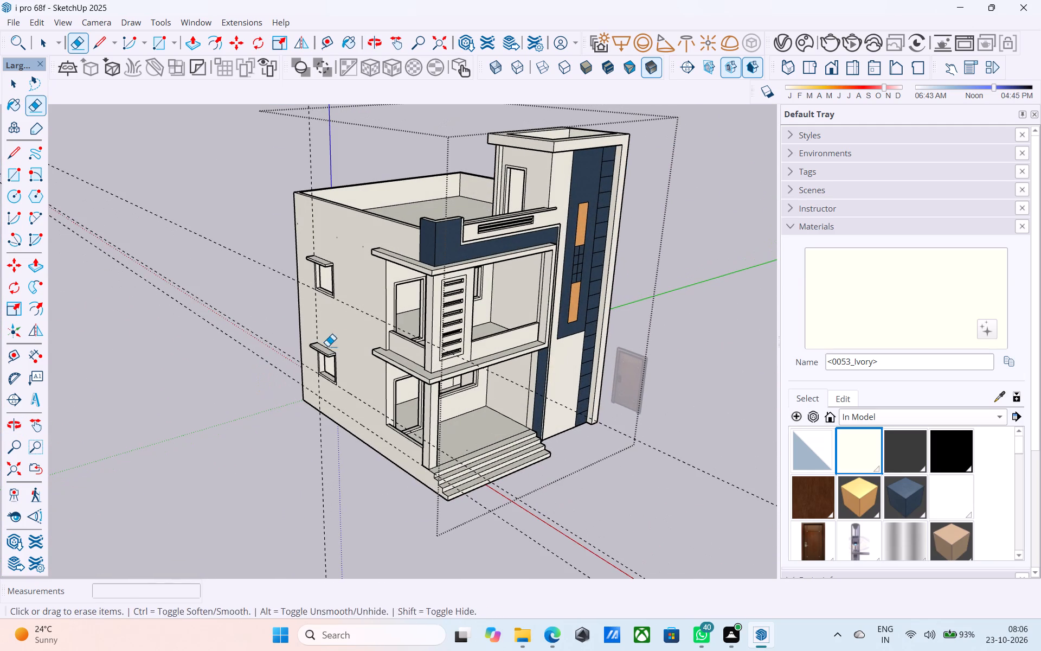
Erase the dashed construction guides around the side-wall windows and leave the house group.
key("space")
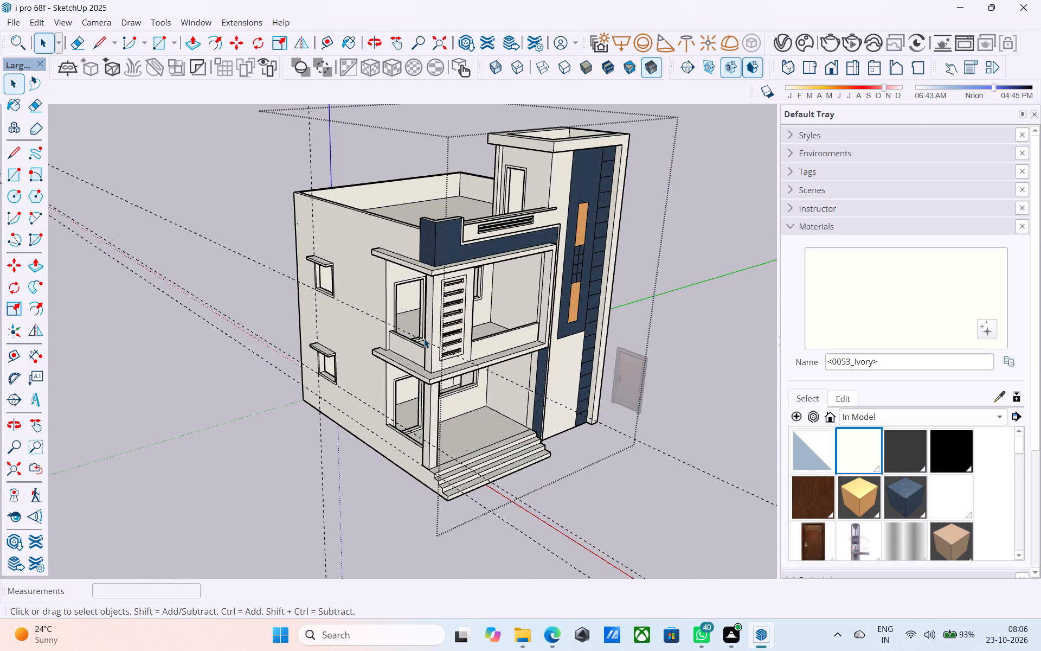
key("e")
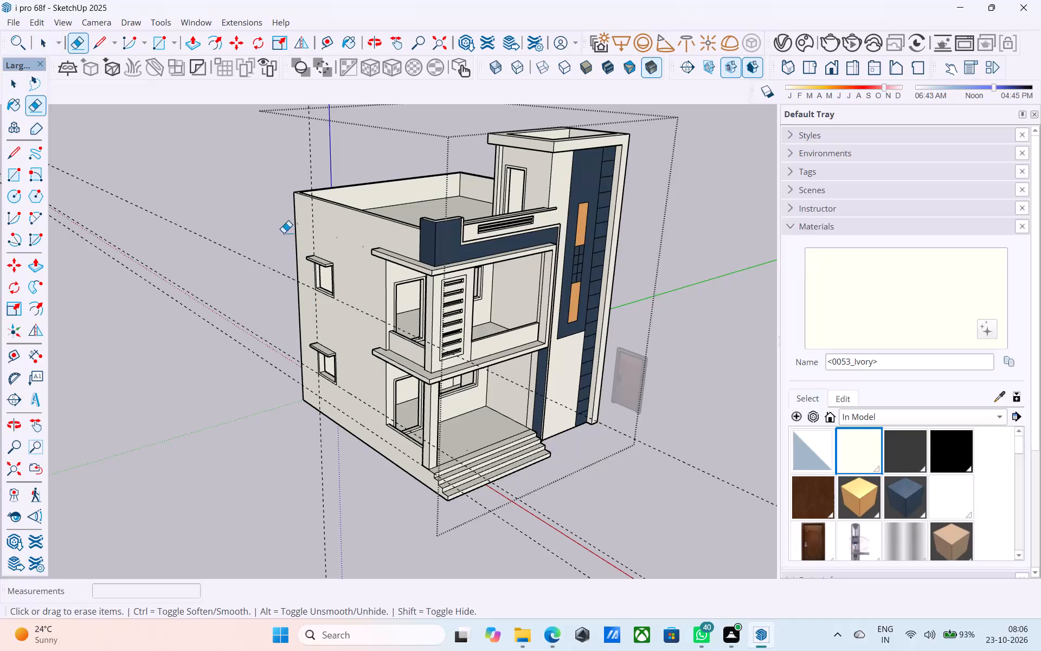
left_click_drag(266, 221, 234, 393)
left_click_drag(314, 165, 307, 159)
scroll(327, 201, "down", 3)
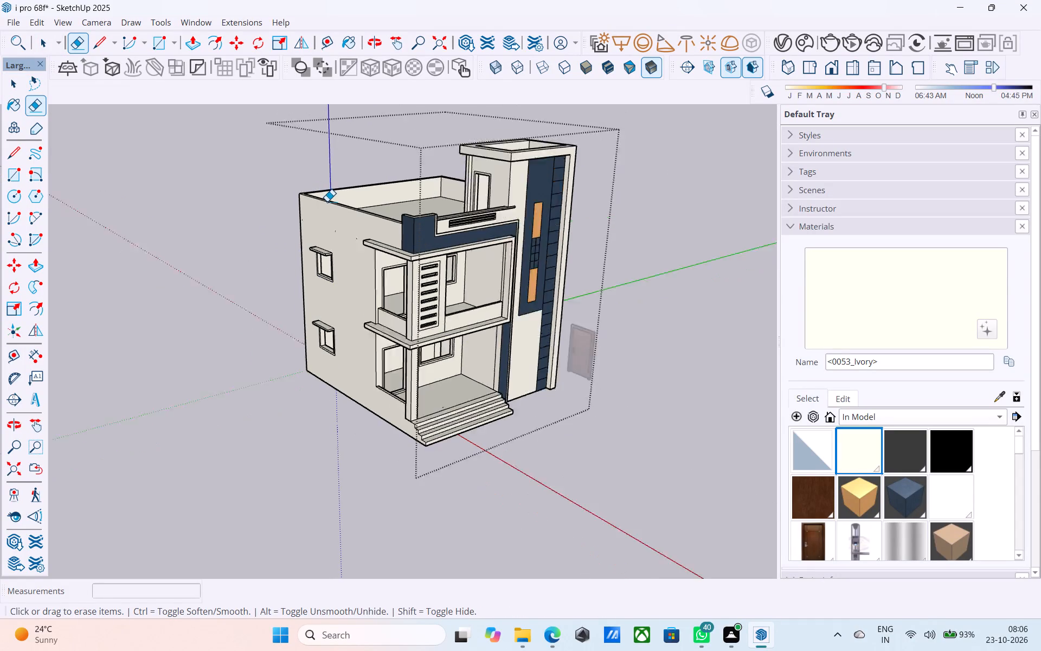
scroll(327, 201, "down", 2)
key("space")
left_click(563, 227)
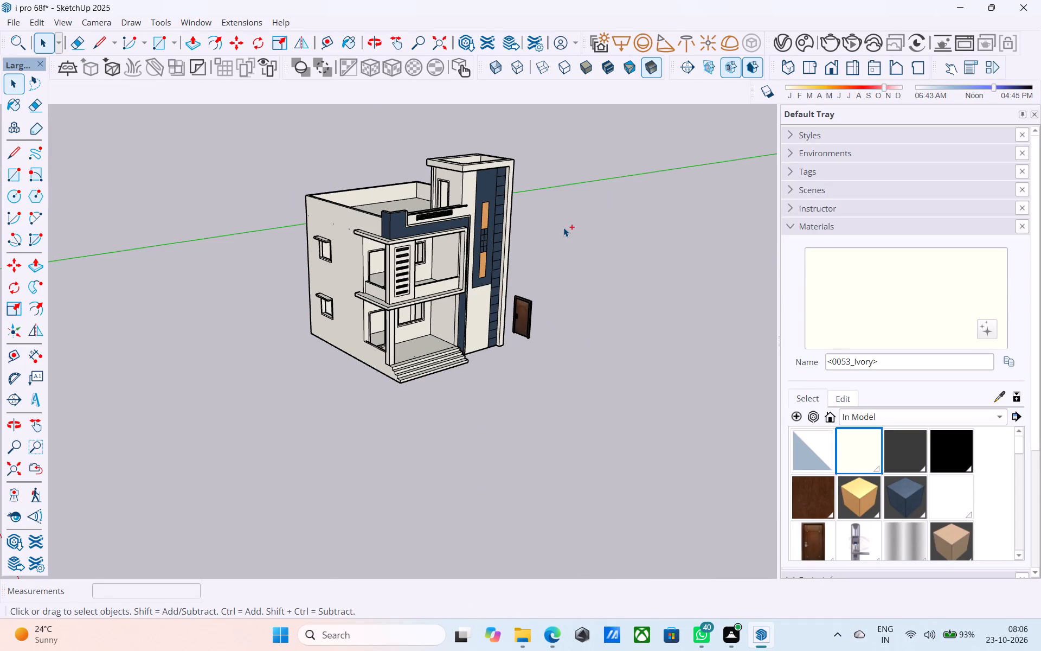
Save the house model.
key("ctrl+s")
Move the loose wooden door from beside the stair tower to open ground well in front of the house.
middle_click_drag(537, 228, 487, 188)
scroll(519, 254, "up", 4)
middle_click_drag(517, 257, 629, 254, "shift")
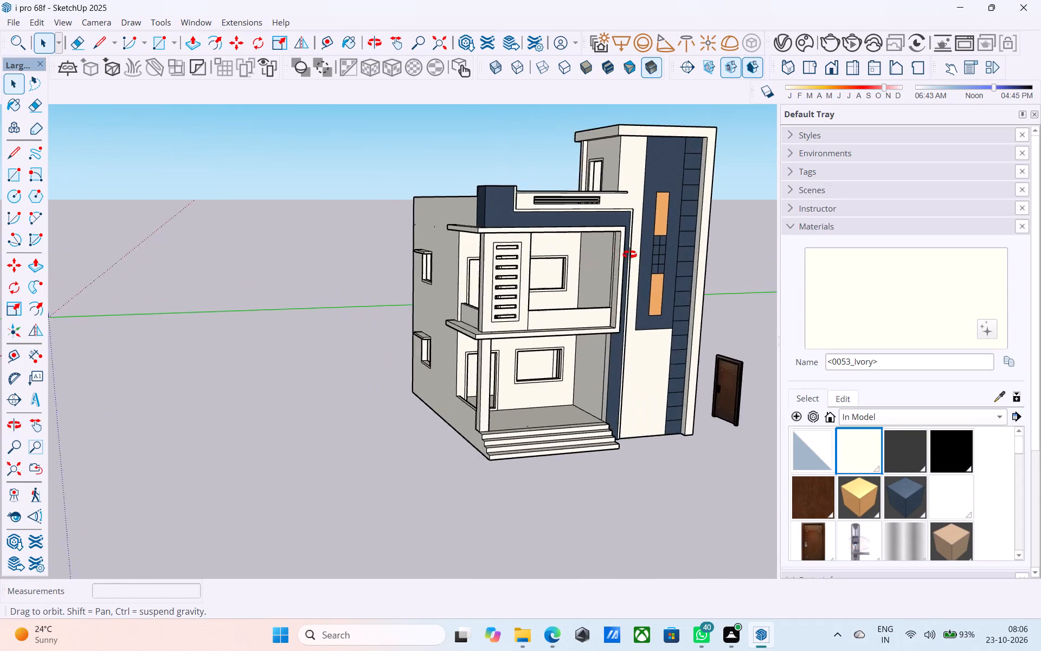
middle_click_drag(629, 254, 390, 256, "shift")
middle_click_drag(499, 273, 567, 257, "shift")
scroll(568, 254, "down", 5)
middle_click_drag(570, 292, 673, 292, "shift")
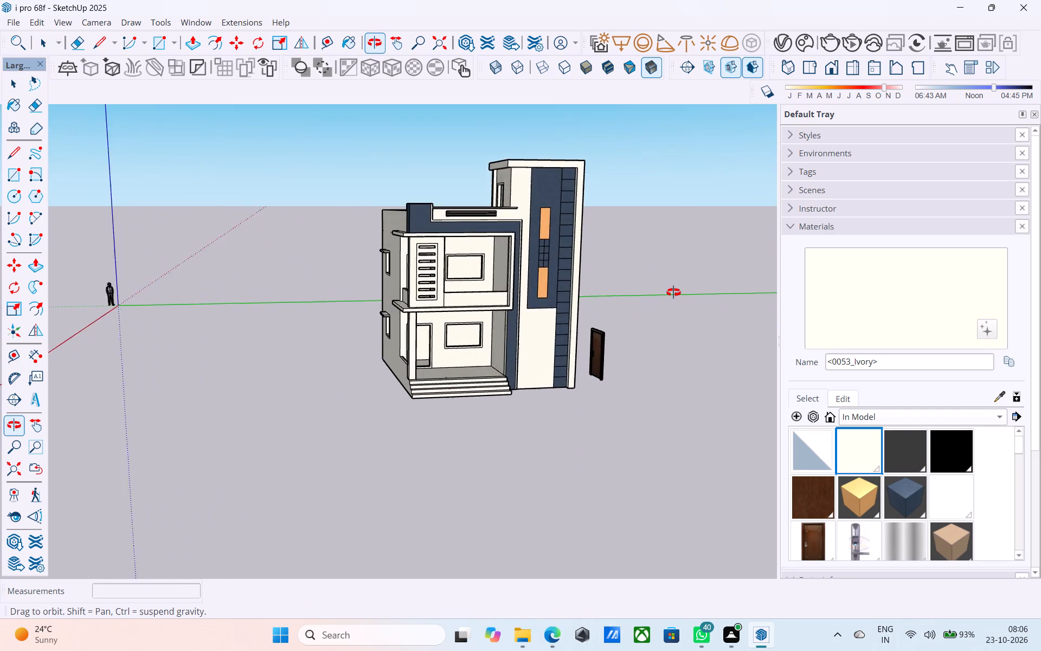
middle_click_drag(673, 292, 728, 288, "shift")
middle_click(564, 341, "shift")
left_click(588, 347)
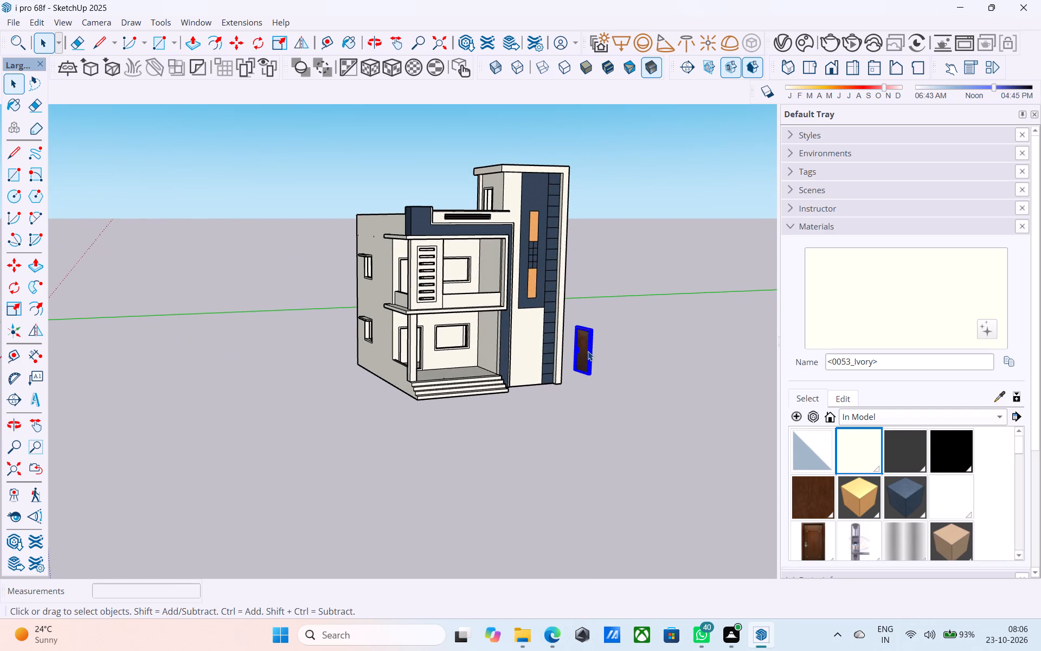
left_click(588, 352)
key("m")
left_click(588, 352)
left_click_drag(651, 467, 679, 469)
left_click(636, 465)
left_click(779, 467)
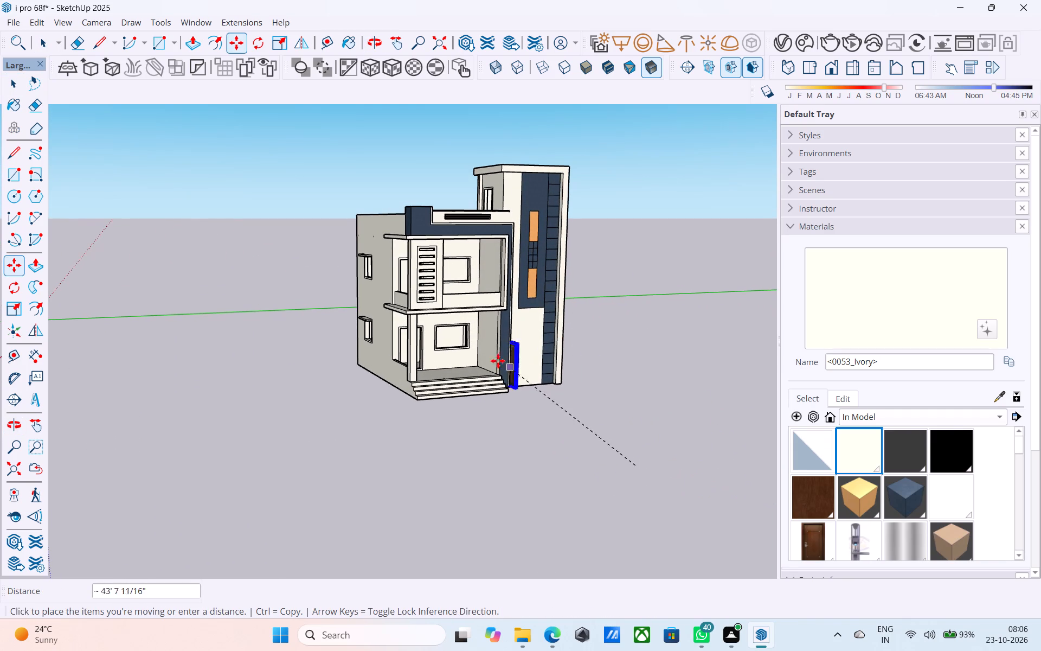
left_click(763, 467)
key("space")
Frame the front corner of the house without the loose door, render it in V-Ray, and close the frame buffer.
scroll(432, 305, "up", 1)
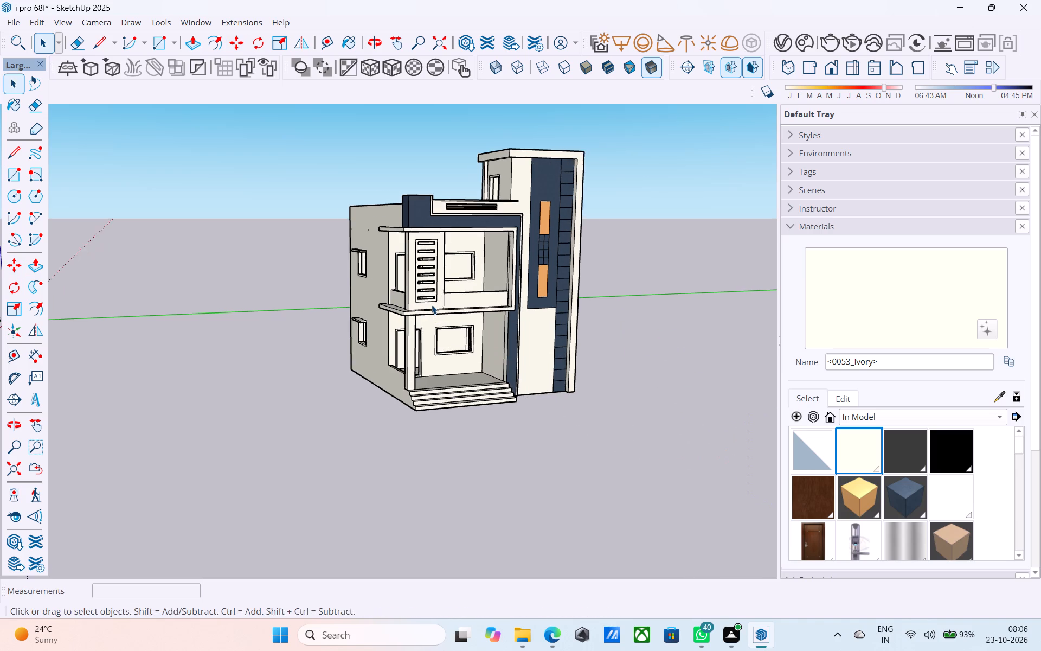
scroll(432, 305, "up", 1)
middle_click(432, 305)
middle_click_drag(484, 282, 497, 354, "shift")
middle_click_drag(533, 347, 574, 348)
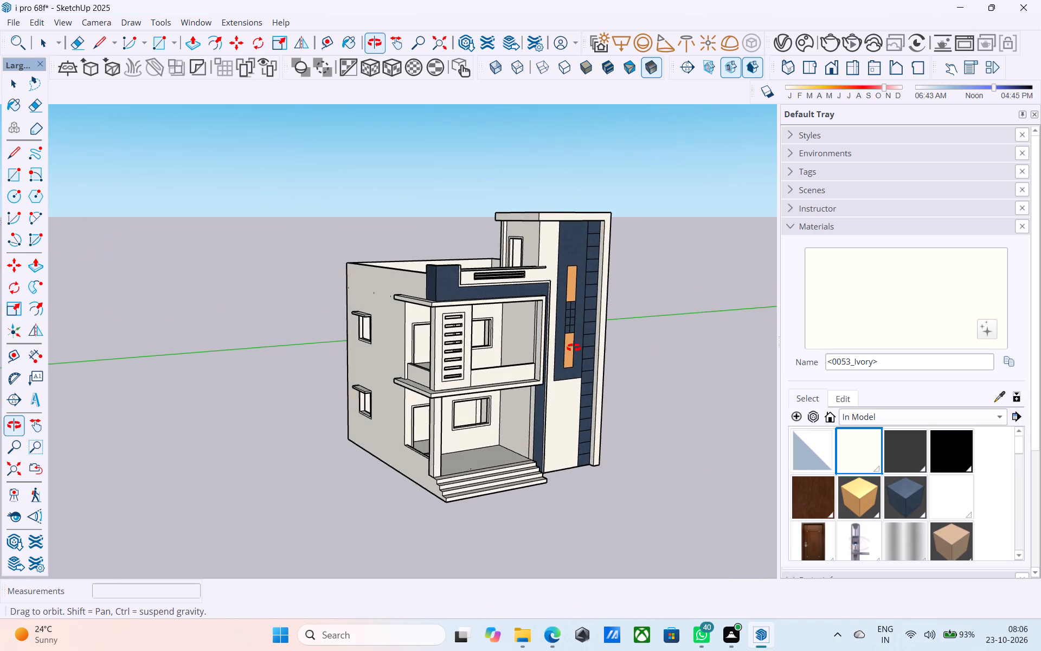
middle_click_drag(574, 348, 545, 344)
scroll(558, 356, "up", 1)
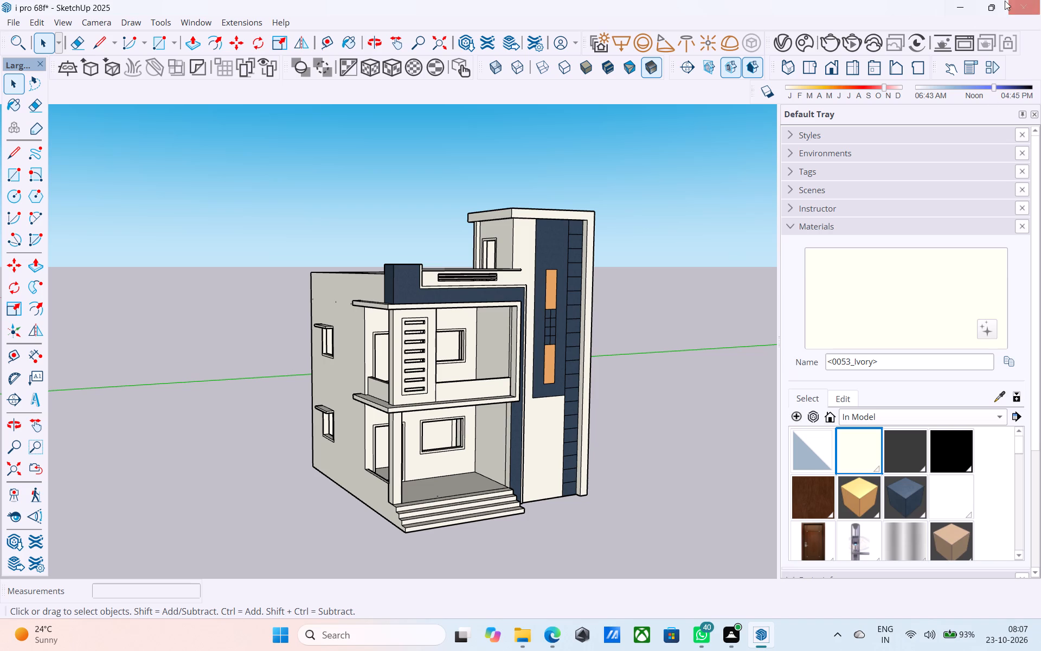
left_click(829, 41)
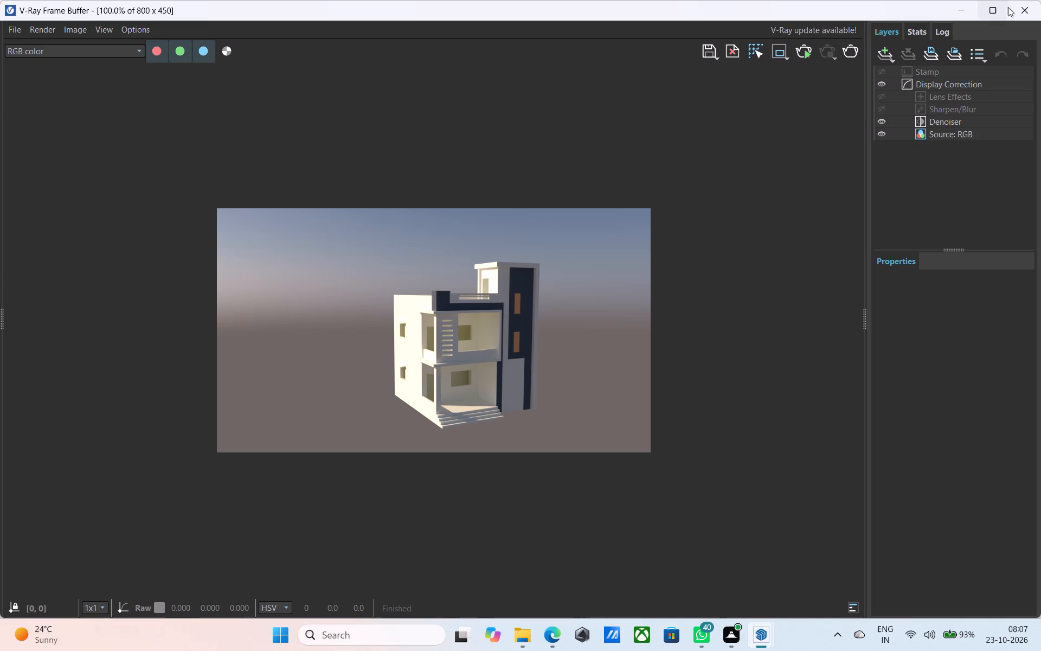
left_click(1024, 0)
left_click(1024, 9)
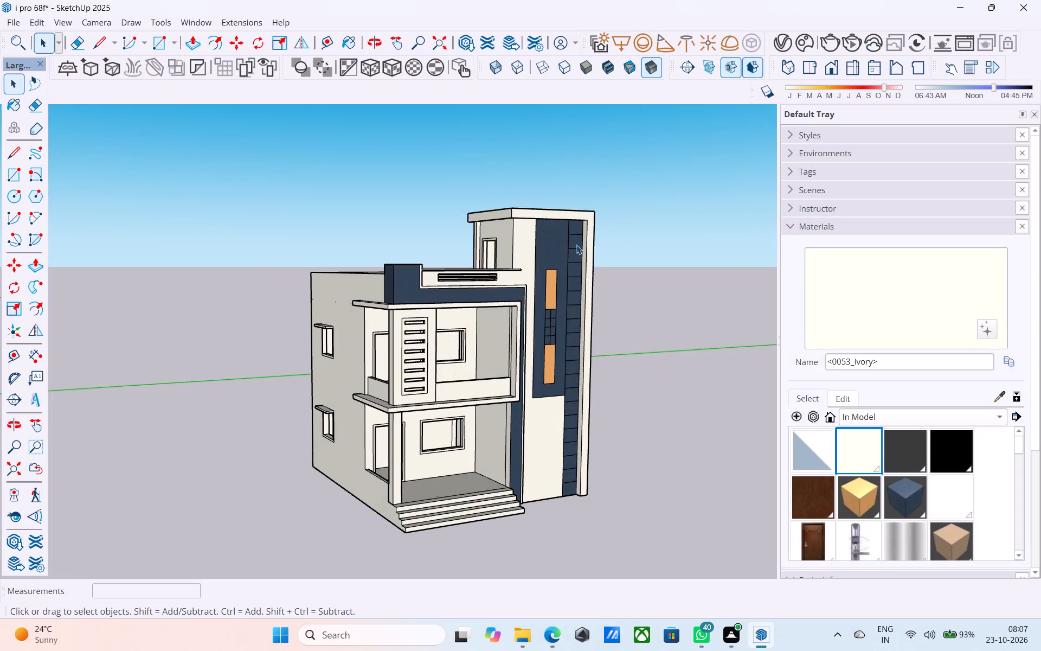
Copy the loose wooden door from its top corner into the roof-terrace doorway of the stair tower.
scroll(541, 246, "down", 9)
middle_click_drag(484, 267, 430, 284)
middle_click_drag(602, 378, 730, 444)
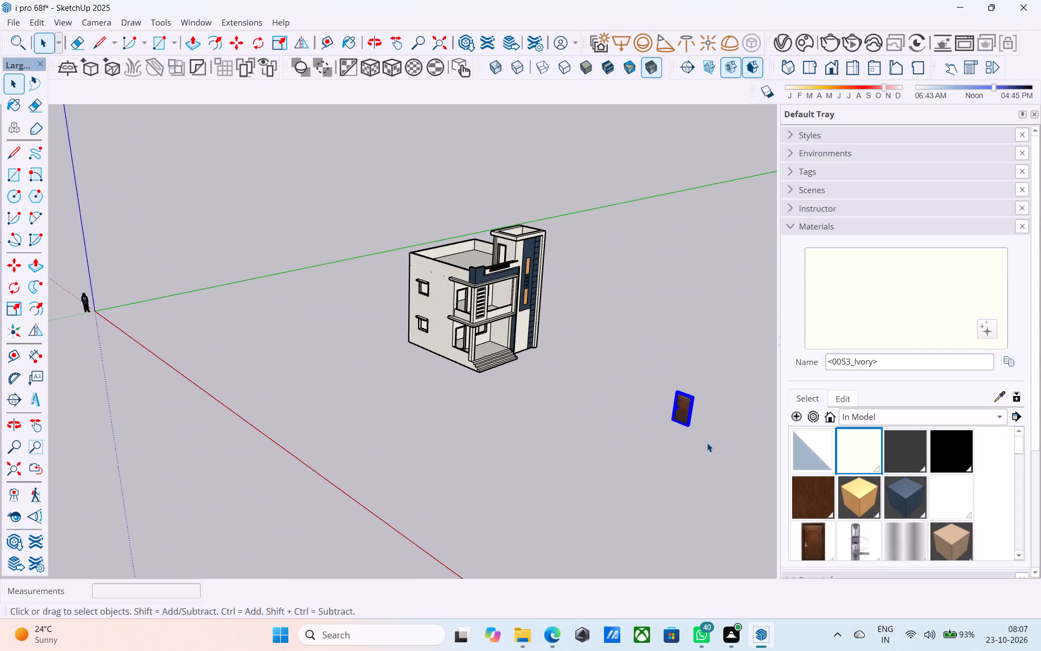
key("m")
scroll(633, 382, "up", 4)
scroll(760, 395, "up", 11)
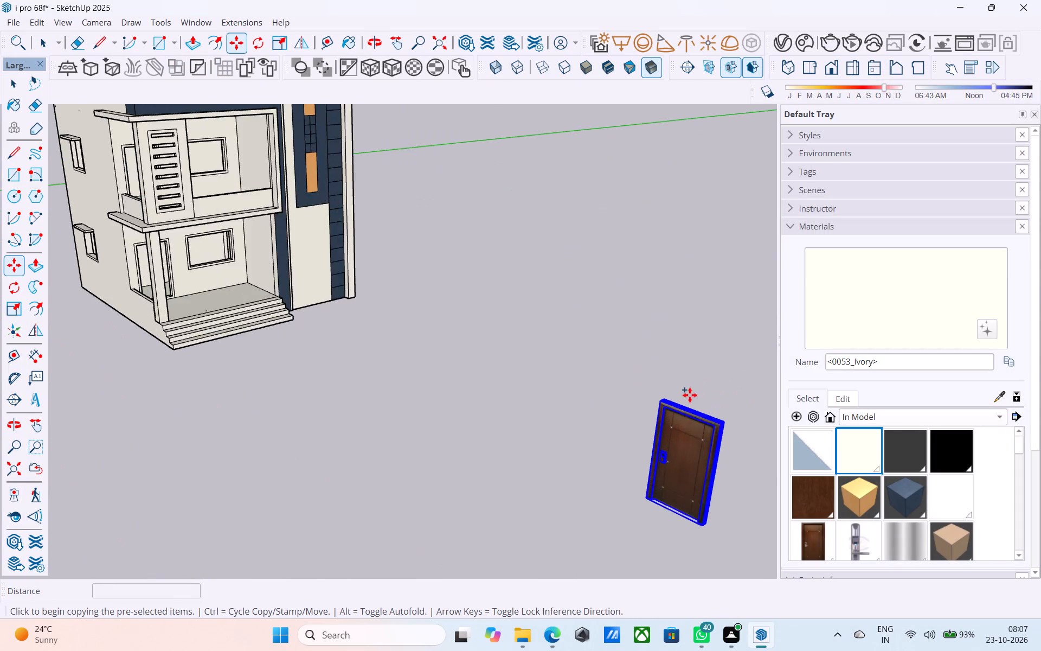
scroll(690, 395, "up", 2)
left_click(633, 401)
scroll(583, 318, "down", 11)
middle_click_drag(532, 340, 528, 392, "shift")
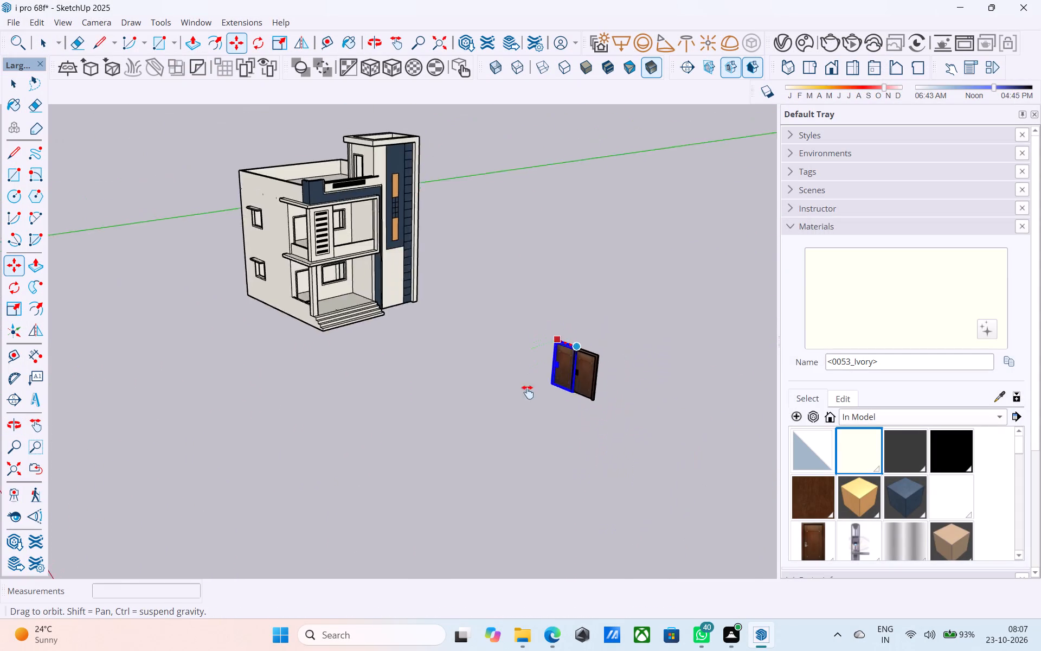
middle_click_drag(528, 392, 749, 448, "shift")
middle_click_drag(132, 221, 298, 335, "shift")
scroll(441, 358, "up", 10)
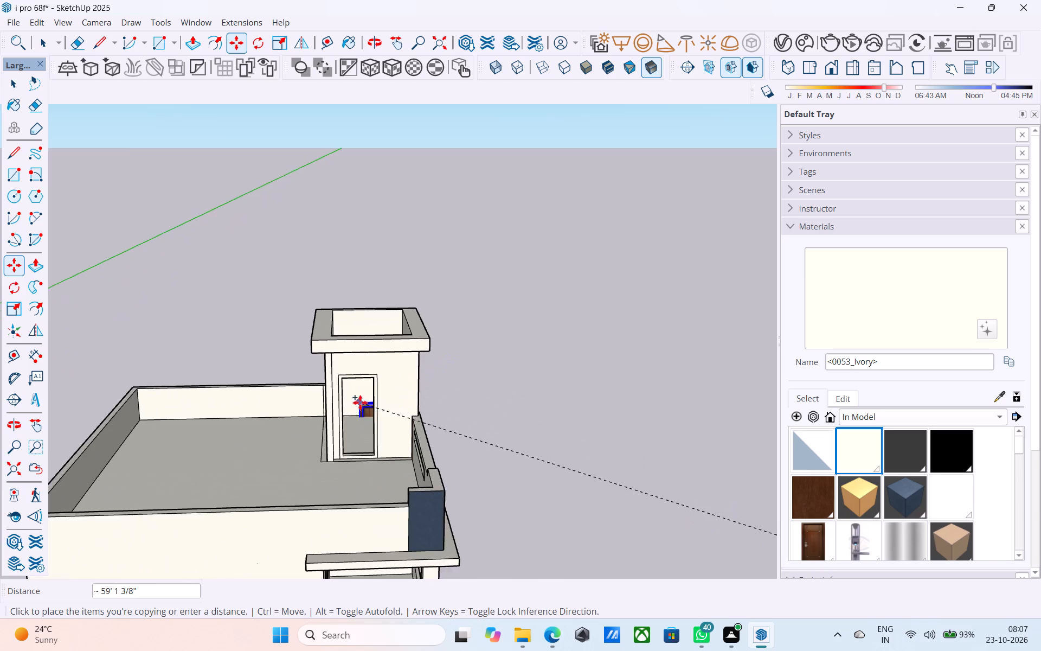
scroll(360, 403, "up", 6)
left_click(316, 341)
Move the copied terrace door so its back top corner meets the top corner of the stair-tower doorway's surround.
scroll(301, 310, "down", 6)
middle_click_drag(301, 312, 311, 320)
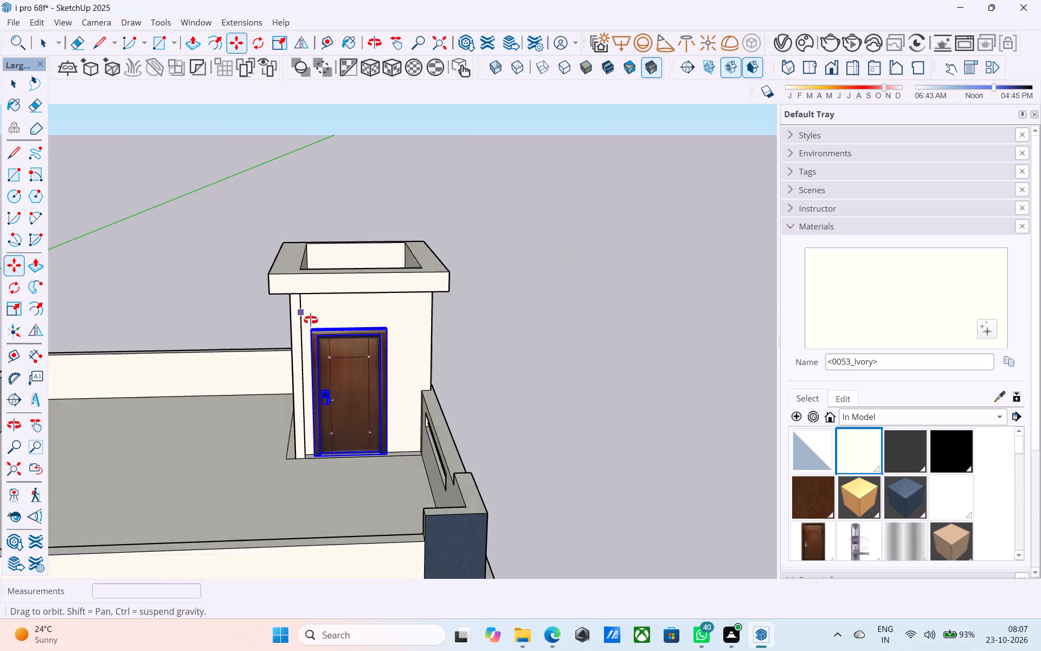
middle_click_drag(311, 320, 492, 325)
scroll(352, 382, "up", 13)
middle_click_drag(330, 347, 325, 351)
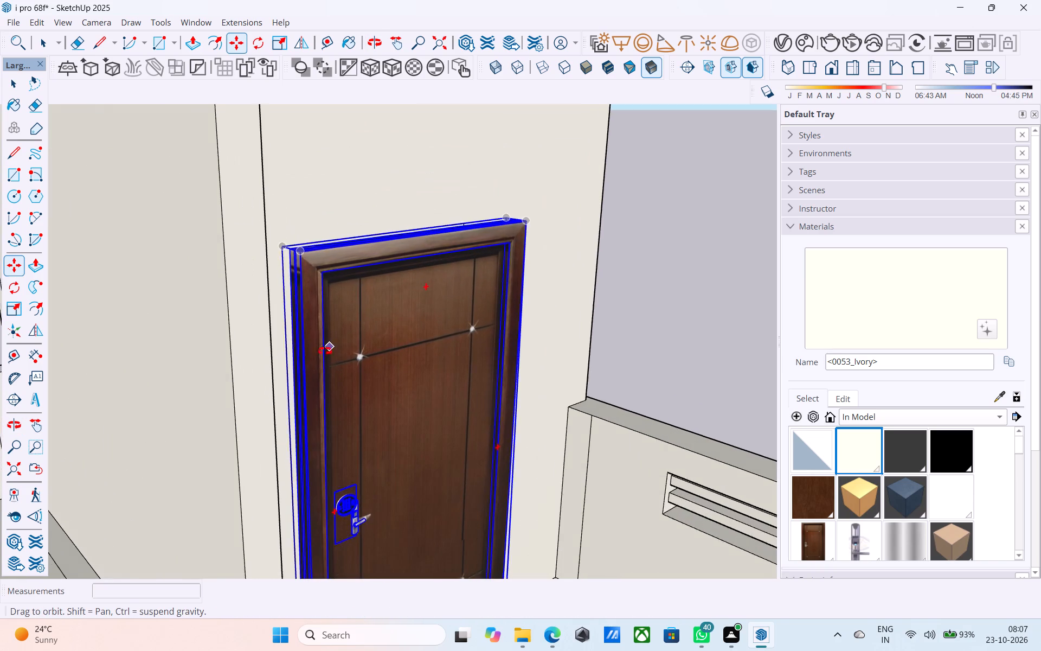
middle_click_drag(325, 351, 449, 464)
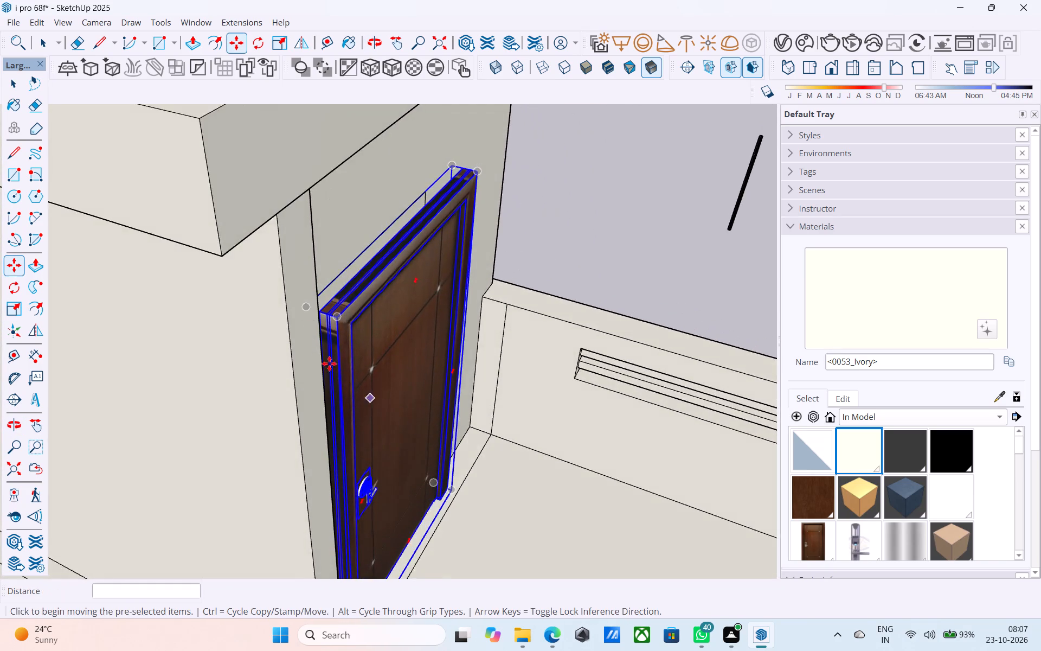
scroll(313, 327, "up", 18)
middle_click_drag(322, 317, 235, 327)
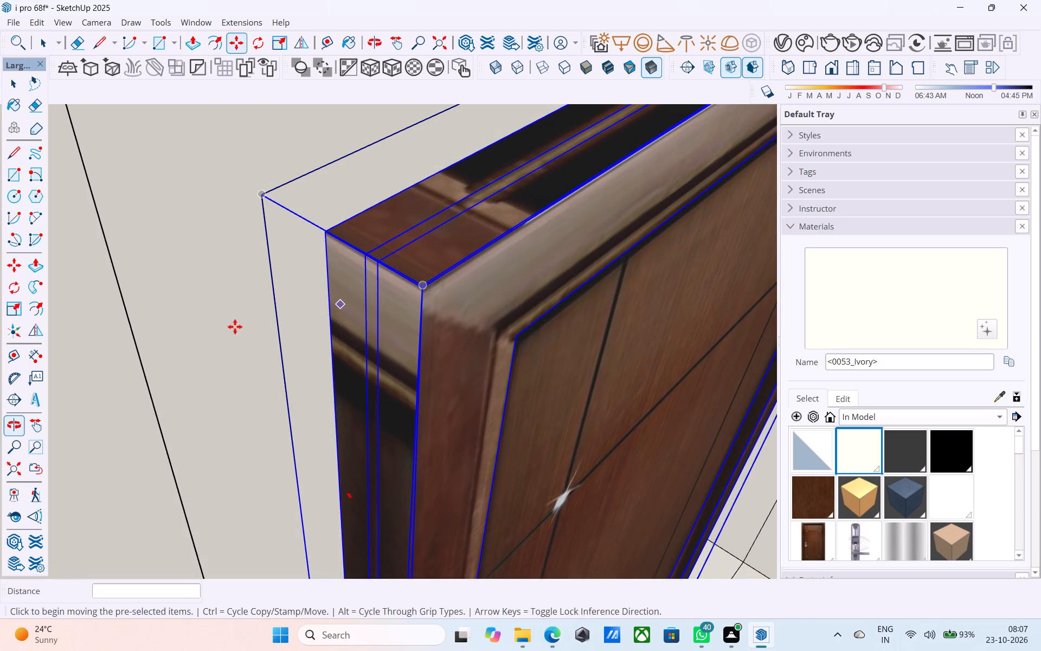
key("m")
left_click(326, 236)
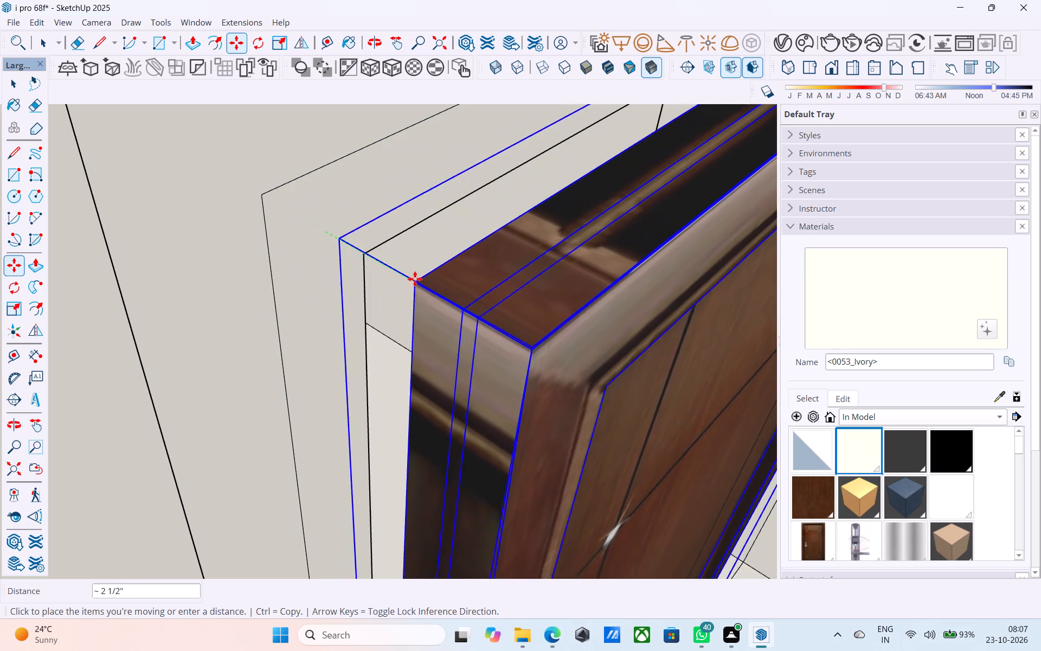
scroll(712, 323, "up", 1)
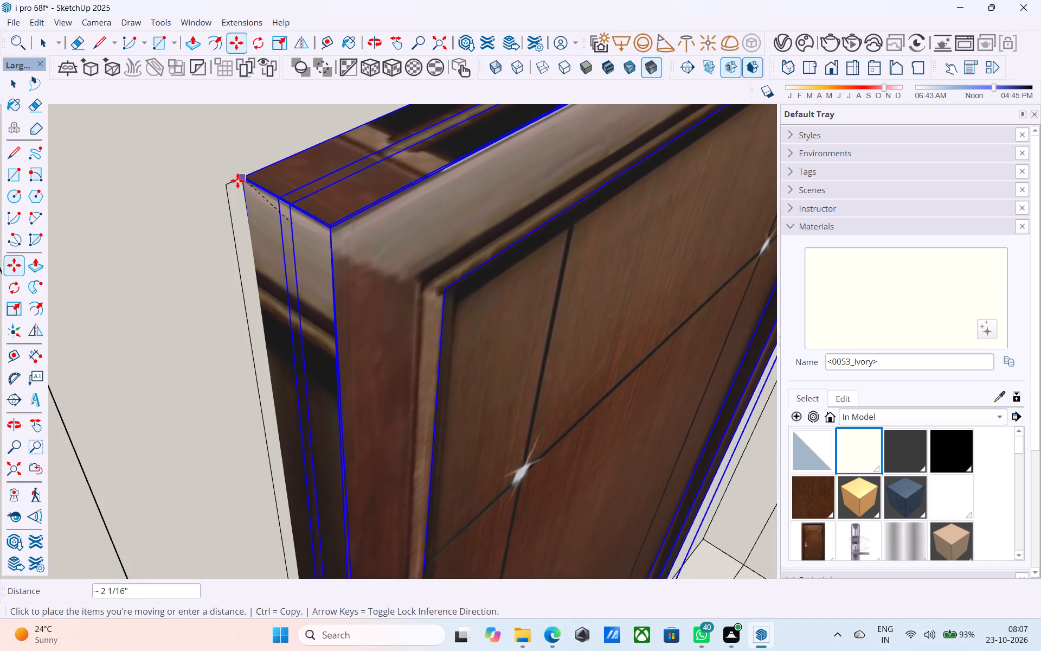
left_click(228, 182)
scroll(229, 183, "down", 5)
scroll(262, 201, "down", 16)
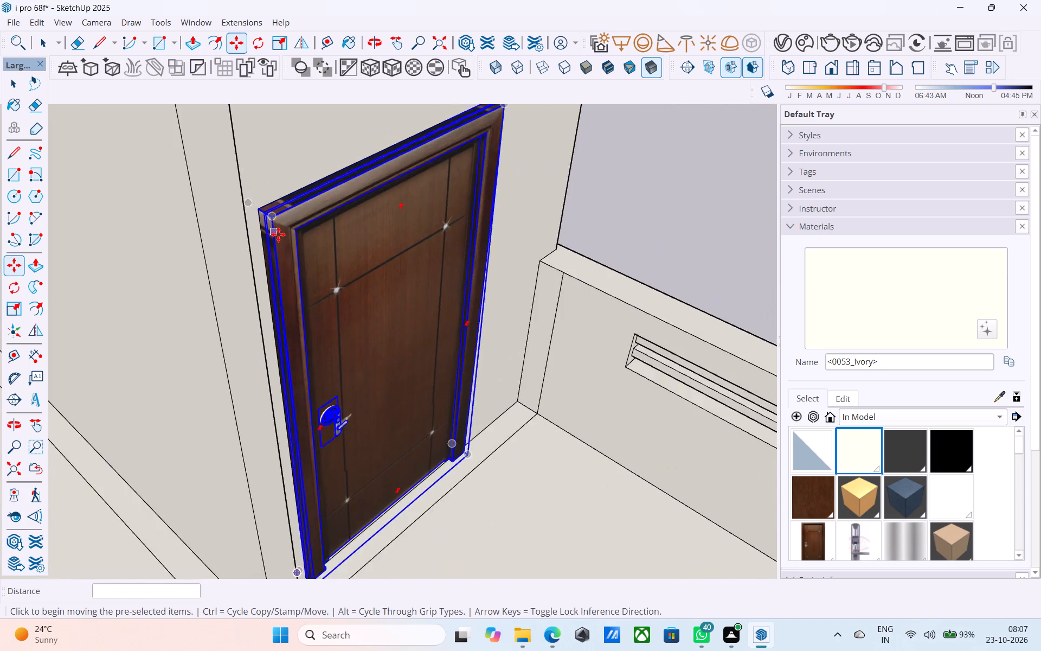
scroll(278, 234, "down", 4)
middle_click_drag(311, 272, 131, 252)
scroll(175, 235, "down", 11)
middle_click_drag(262, 256, 186, 228)
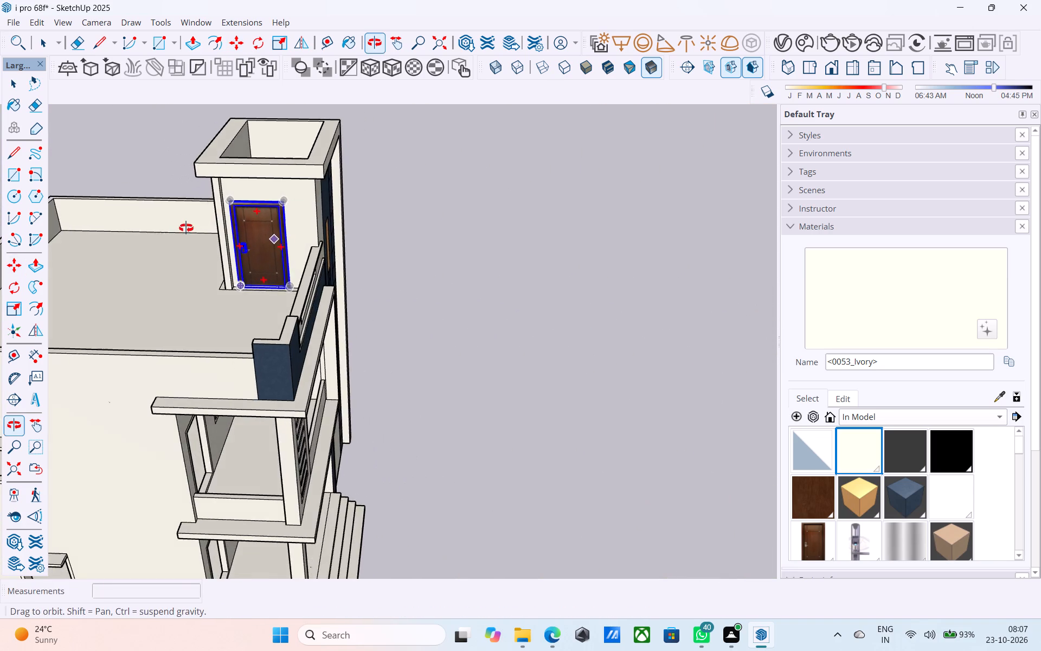
Rotate the loose wooden door on open ground about a quarter turn horizontally so it faces the same way as the house front.
middle_click_drag(186, 228, 186, 227)
scroll(226, 178, "down", 5)
middle_click_drag(267, 217, 187, 205)
scroll(230, 212, "down", 12)
middle_click_drag(357, 278, 151, 280)
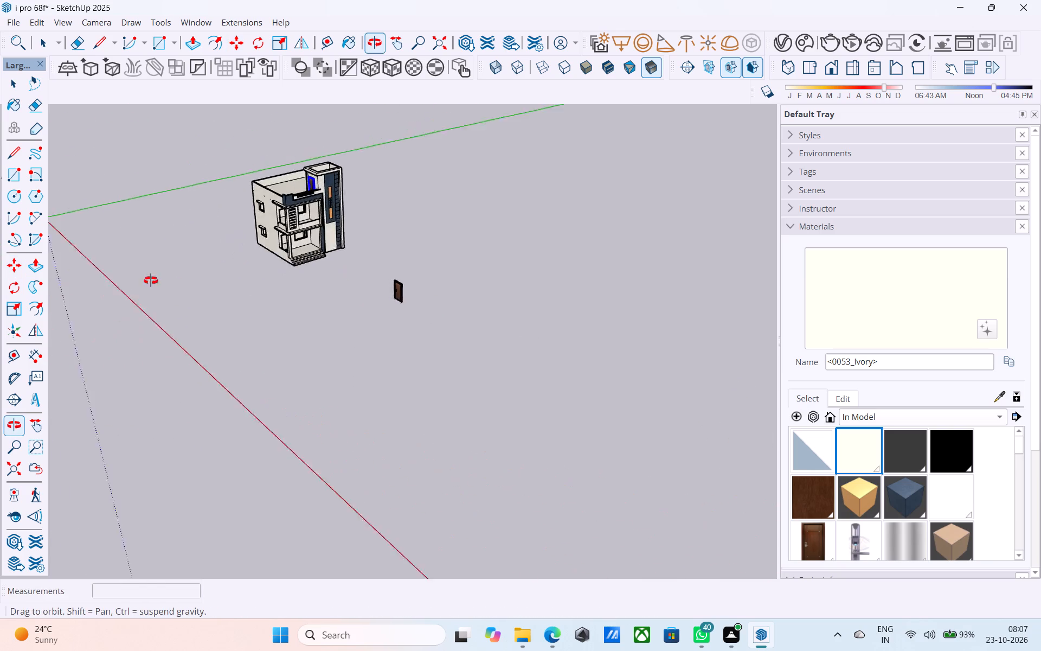
middle_click_drag(151, 280, 118, 278)
middle_click_drag(323, 268, 275, 264)
scroll(425, 311, "up", 5)
scroll(352, 258, "down", 1)
middle_click_drag(349, 258, 347, 311)
scroll(378, 331, "up", 5)
key("space")
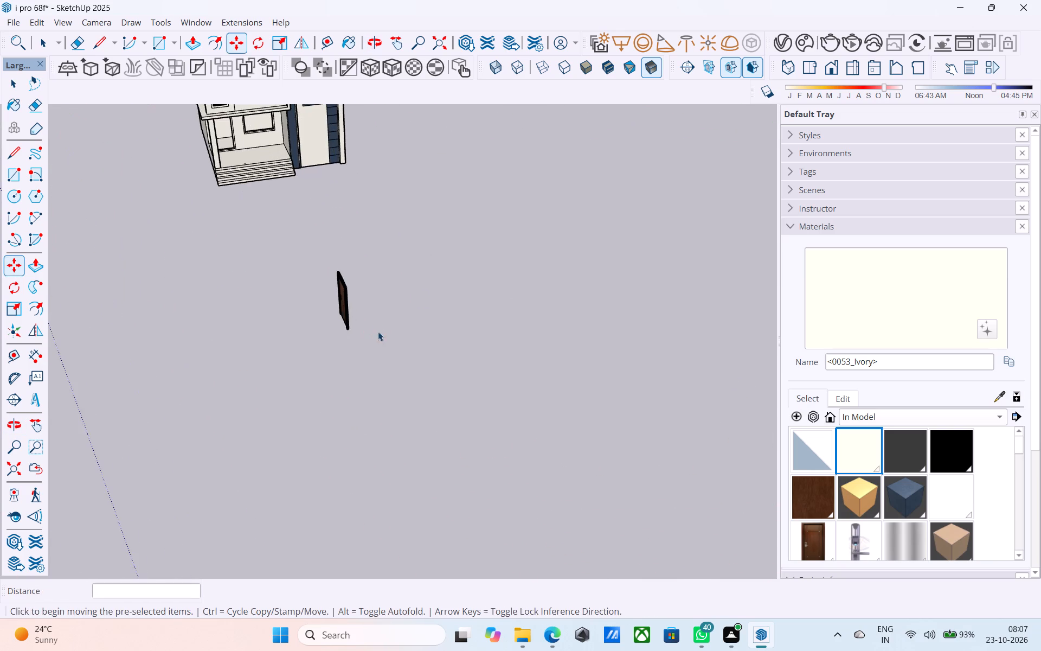
middle_click_drag(378, 331, 355, 329)
left_click(337, 311)
scroll(337, 311, "down", 4)
middle_click_drag(337, 311, 337, 318)
key("q")
scroll(338, 317, "up", 2)
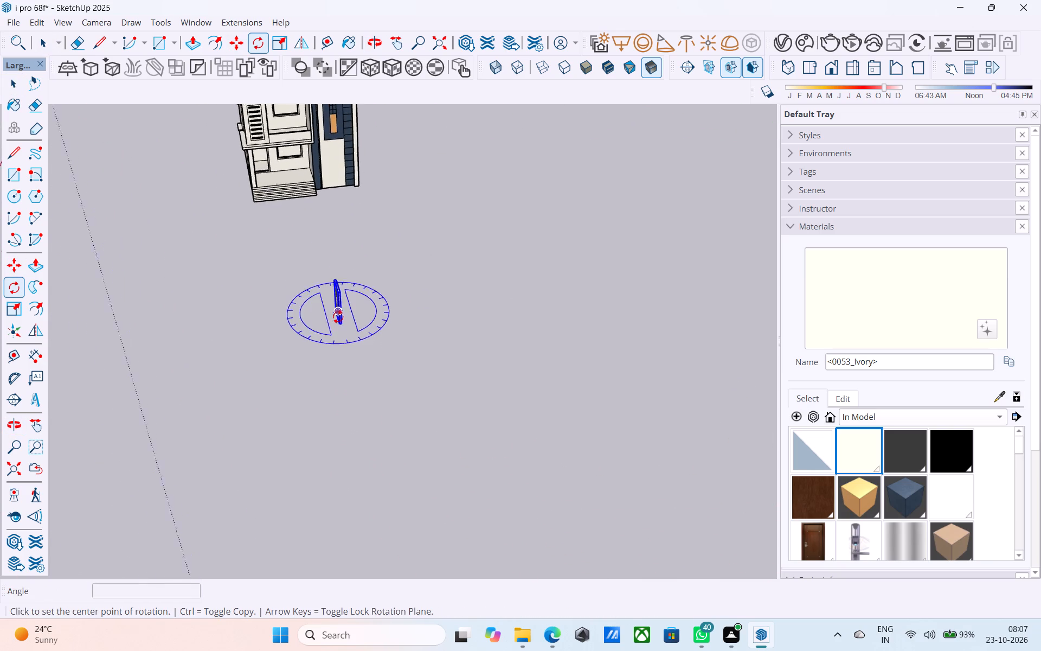
scroll(338, 317, "up", 2)
left_click(301, 357)
left_click(395, 348)
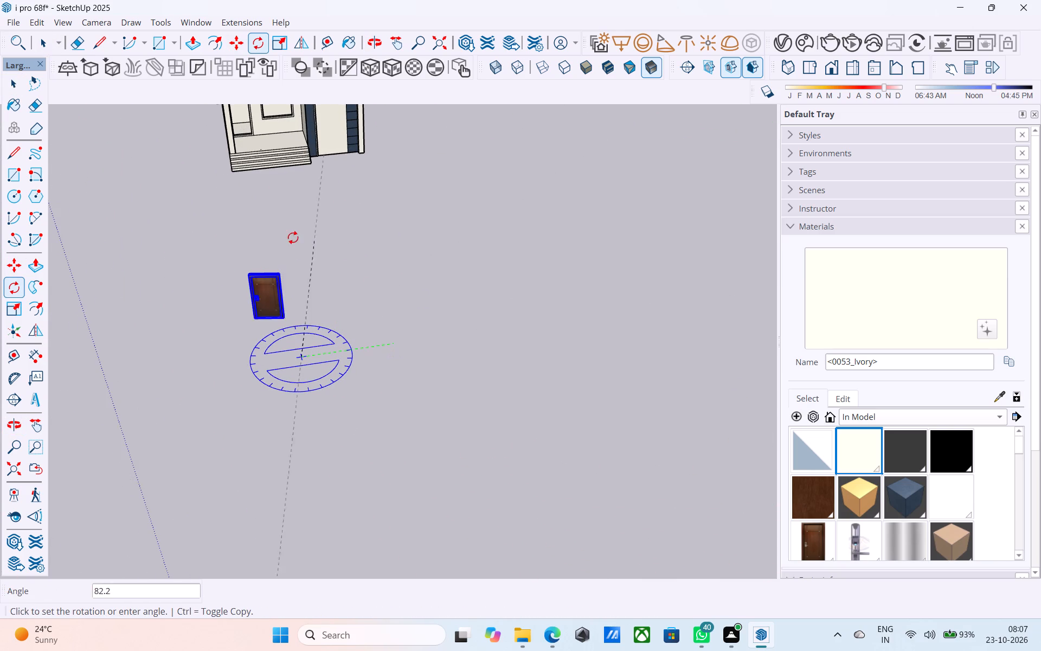
left_click(275, 237)
Copy the rotated wooden door by its top corner into the top corner of the ground-floor porch doorway.
scroll(336, 255, "down", 5)
middle_click_drag(313, 315, 471, 286, "shift")
scroll(430, 331, "up", 4)
scroll(388, 293, "up", 3)
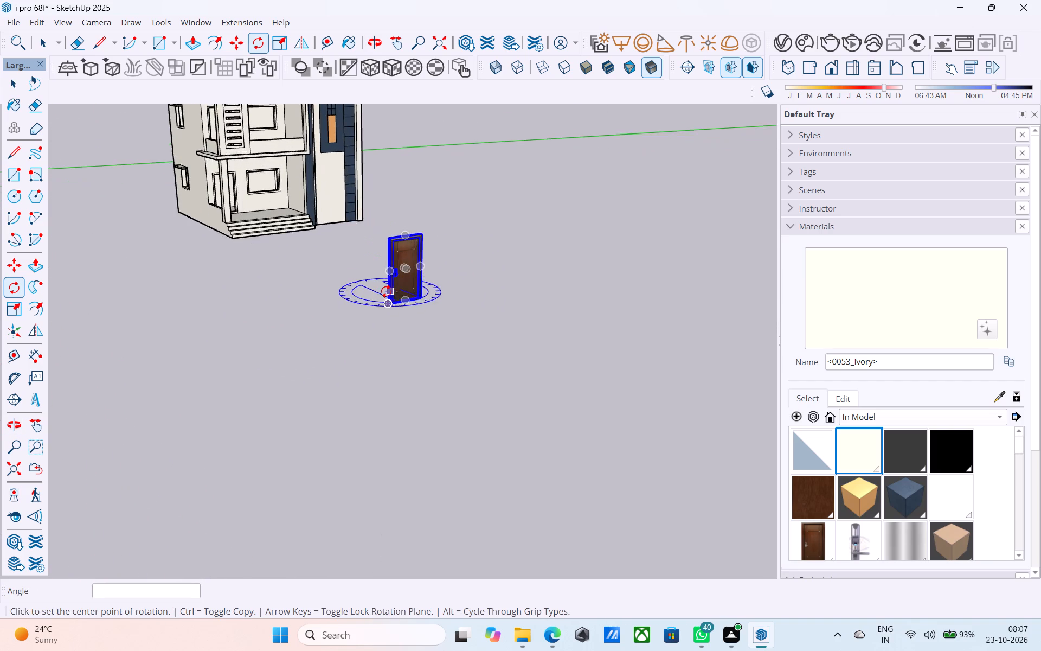
scroll(386, 291, "up", 2)
key("m")
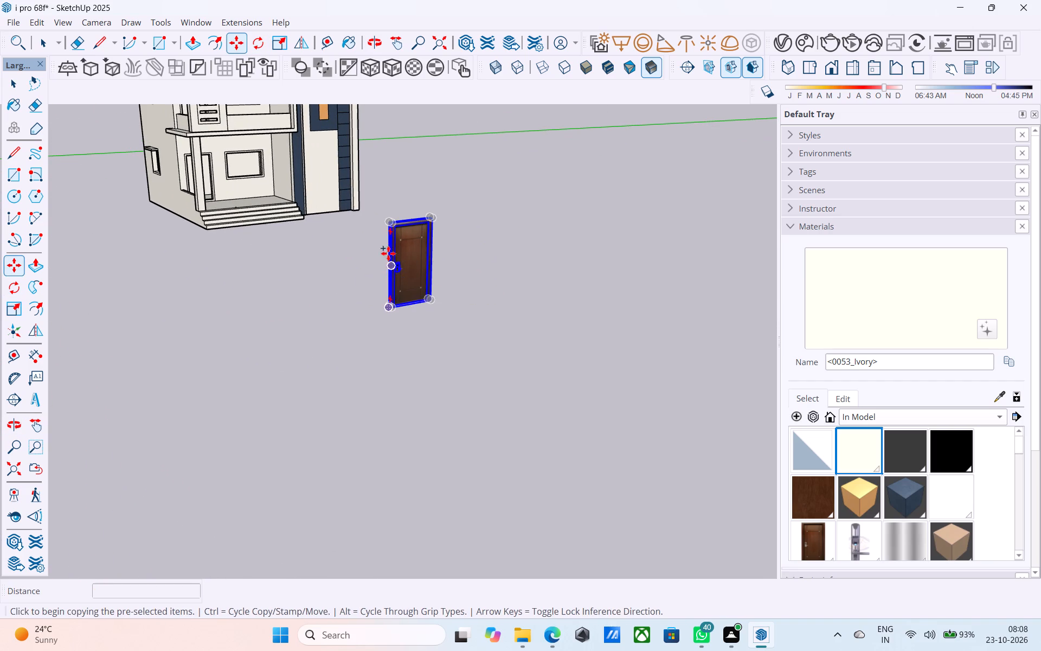
scroll(382, 225, "up", 7)
left_click(475, 200)
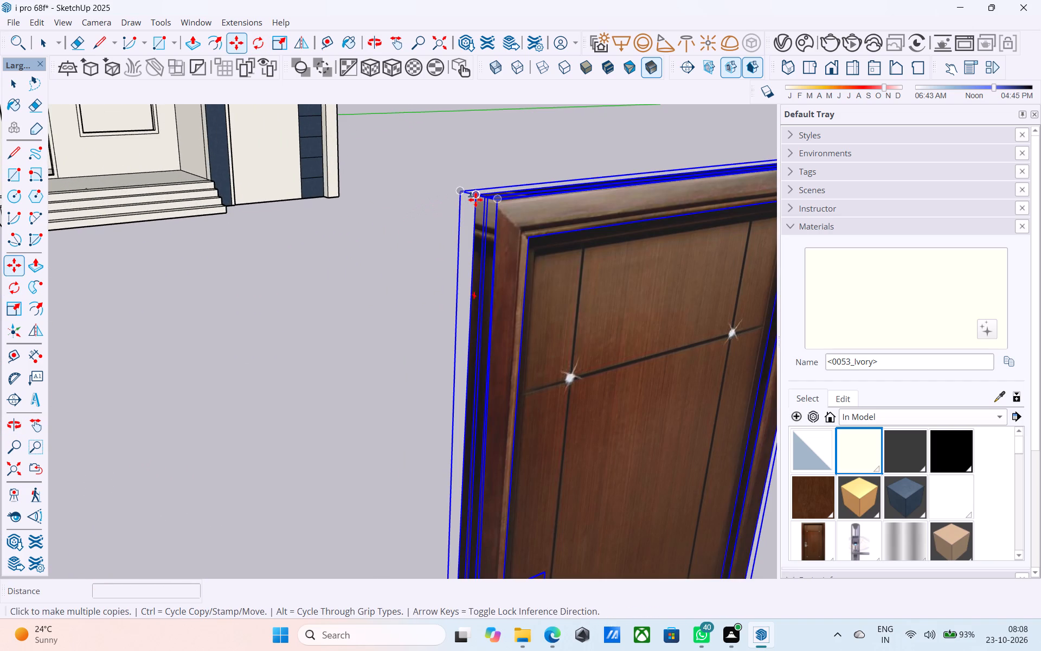
scroll(399, 168, "down", 11)
middle_click_drag(383, 177, 548, 393, "shift")
scroll(354, 324, "up", 7)
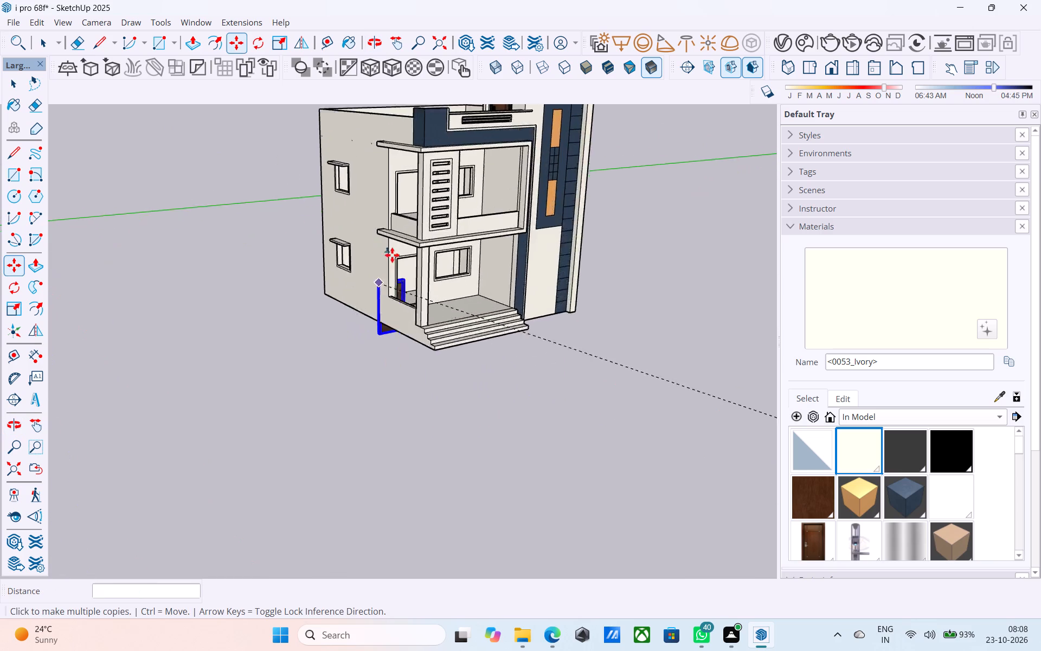
scroll(392, 255, "up", 18)
left_click(359, 269)
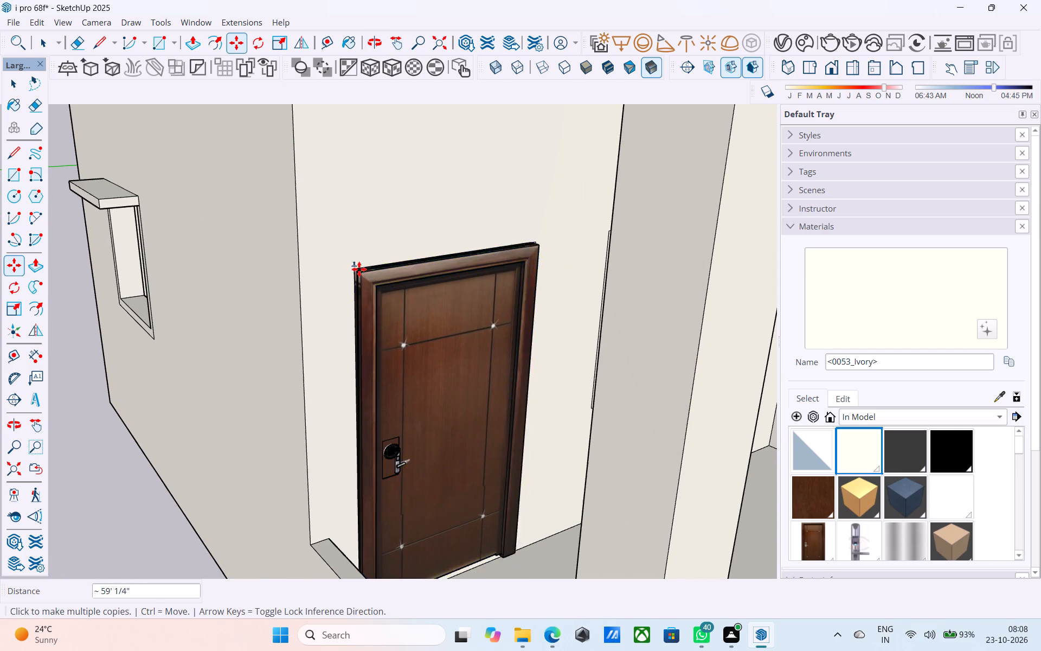
Place another copy of the wooden door in the first-floor balcony doorway, aligned to its top corner, and end the copying.
scroll(363, 199, "down", 6)
middle_click_drag(363, 200, 382, 599)
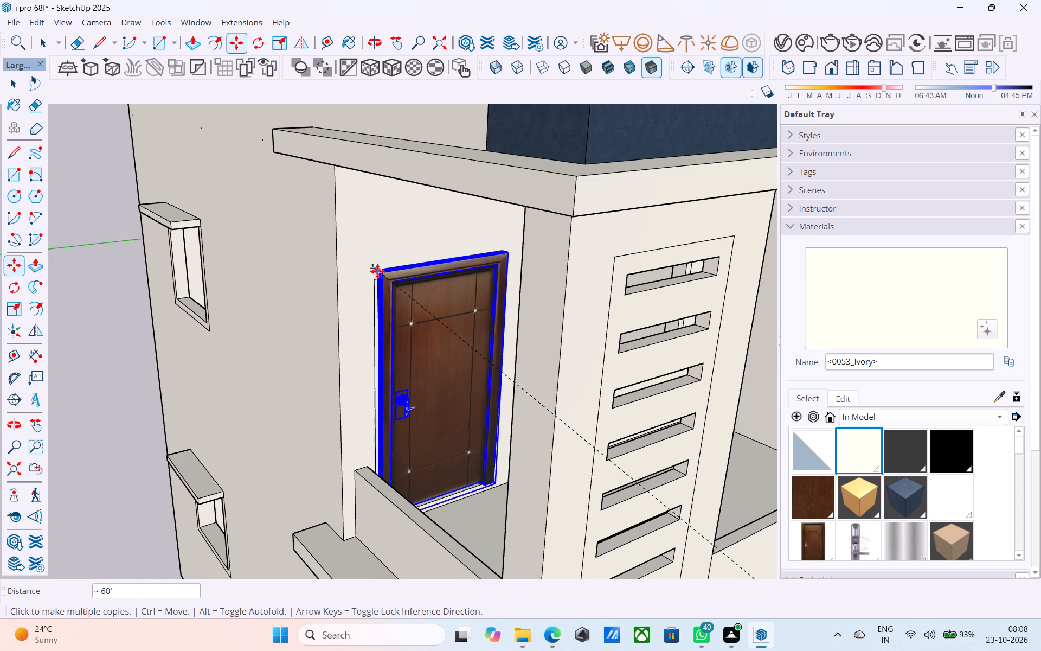
left_click(377, 279)
scroll(388, 234, "down", 3)
scroll(389, 234, "up", 1)
scroll(390, 233, "down", 14)
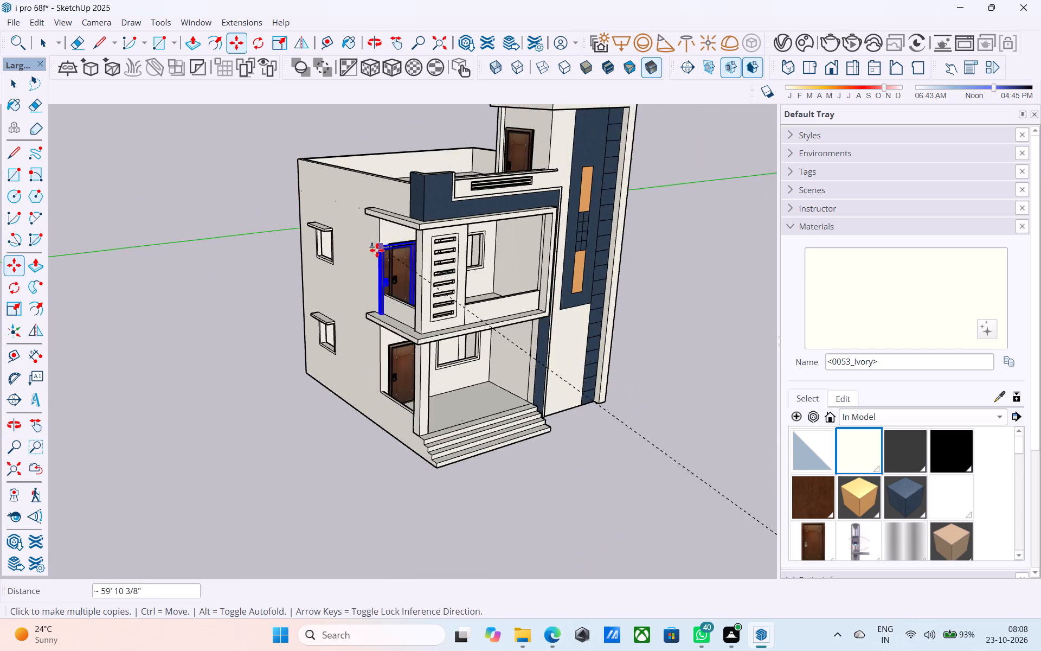
scroll(377, 250, "down", 4)
middle_click_drag(369, 263, 249, 264)
scroll(252, 250, "down", 10)
middle_click_drag(263, 253, 294, 302)
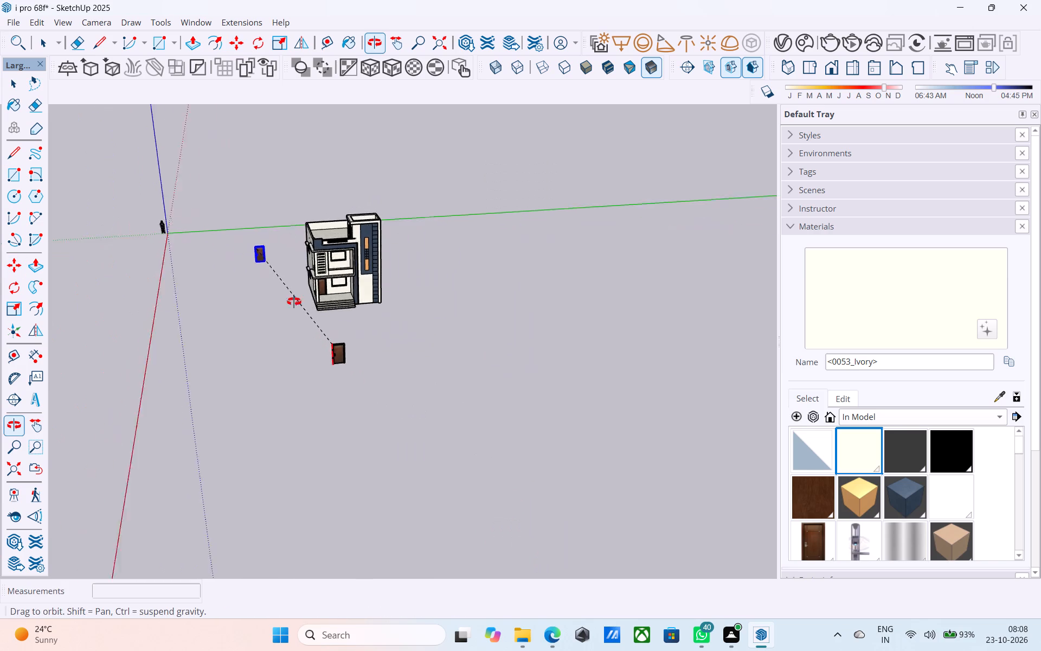
middle_click_drag(294, 302, 384, 381)
key("space")
Delete the loose wooden door standing on open ground in front of the house.
key("e")
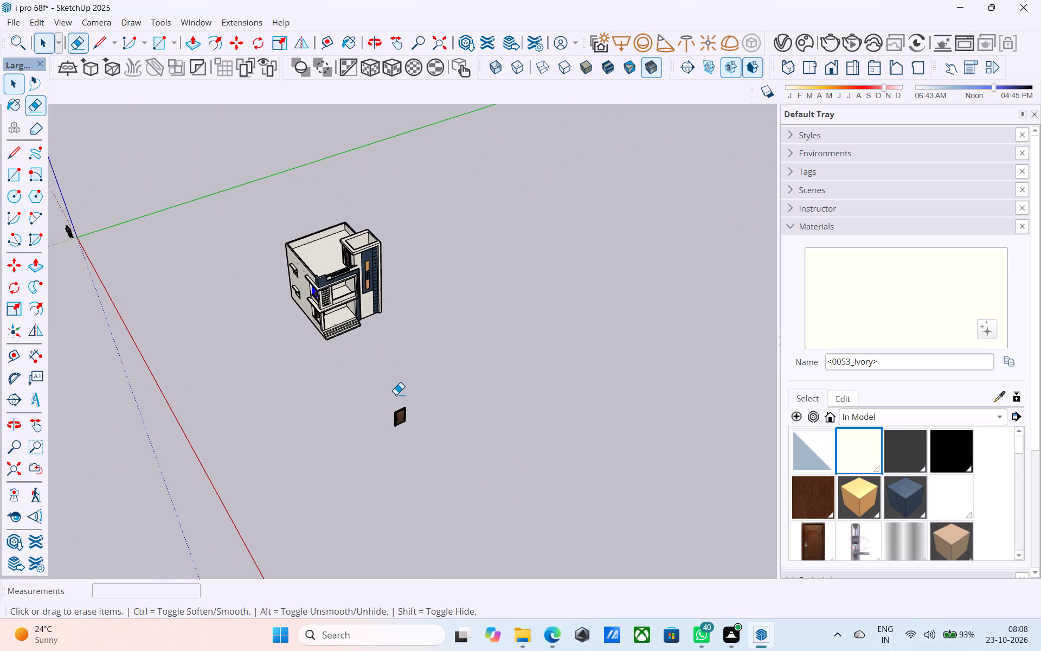
left_click(398, 418)
key("space")
left_click(400, 420)
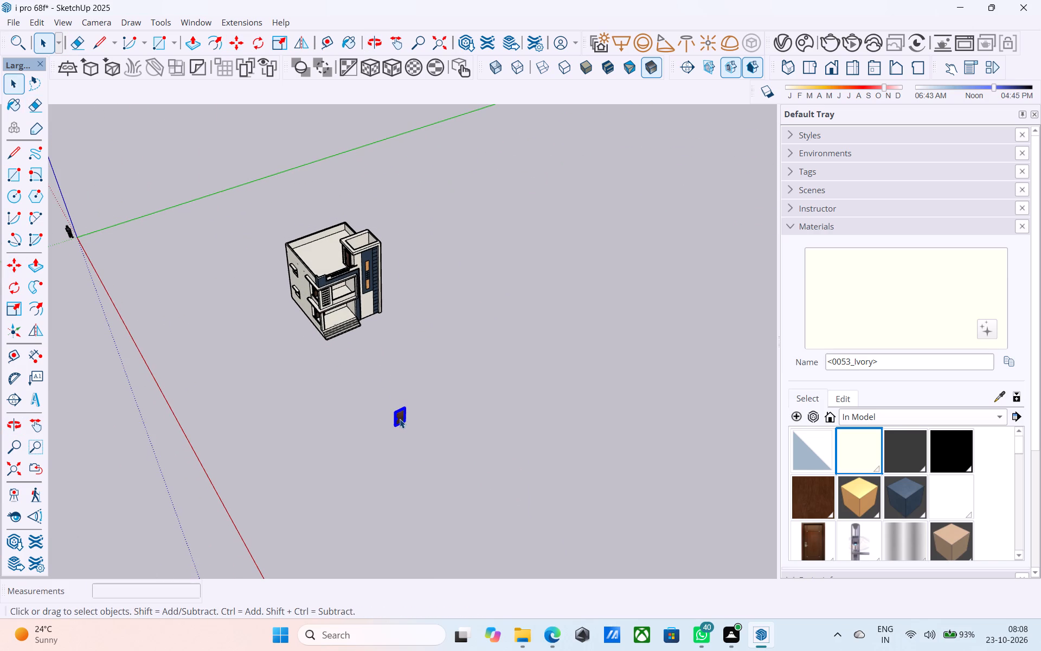
key("Delete")
Examine the house from the front and from the side corner to check the doors placed on each level.
middle_click_drag(393, 409, 378, 309)
scroll(354, 277, "up", 9)
middle_click_drag(352, 325, 219, 290)
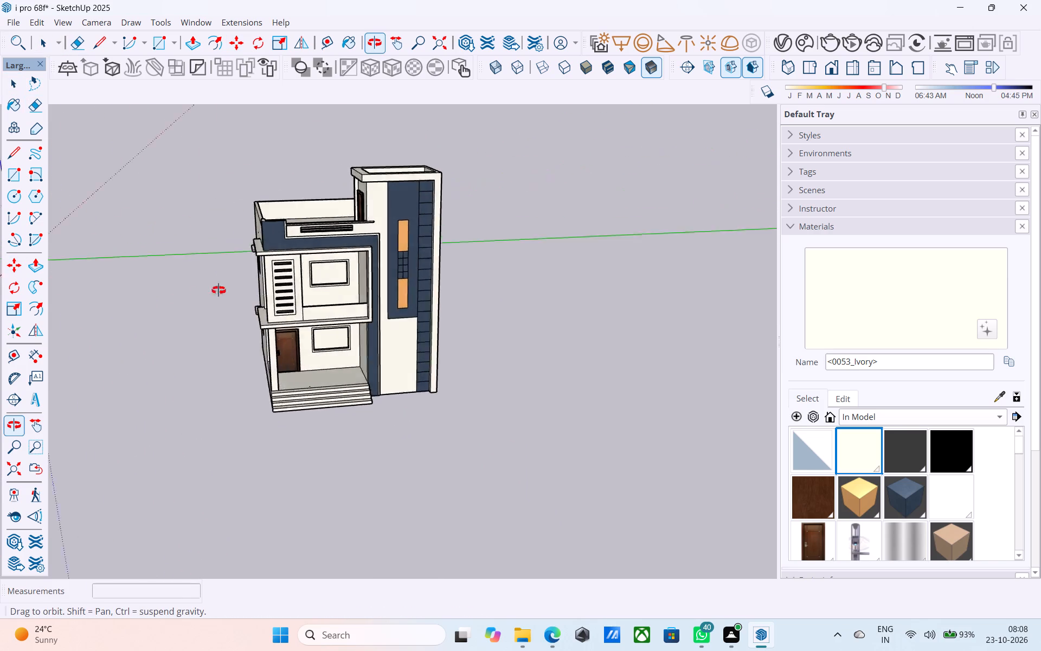
middle_click_drag(219, 290, 211, 263)
scroll(286, 331, "up", 5)
middle_click_drag(260, 336, 188, 336)
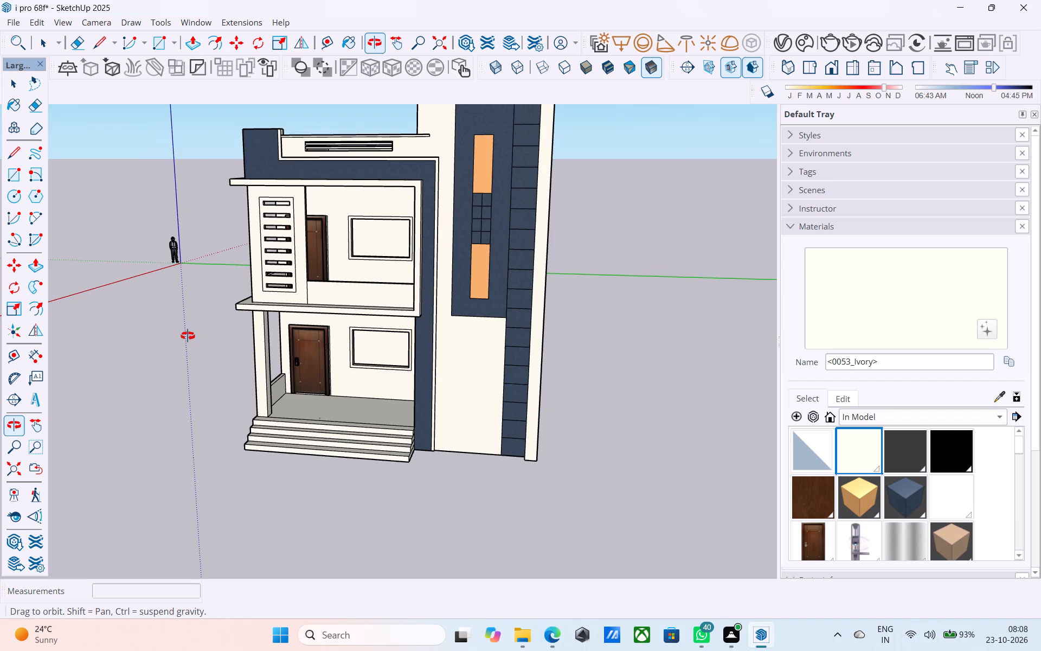
middle_click_drag(188, 336, 188, 333)
middle_click_drag(320, 325, 468, 353)
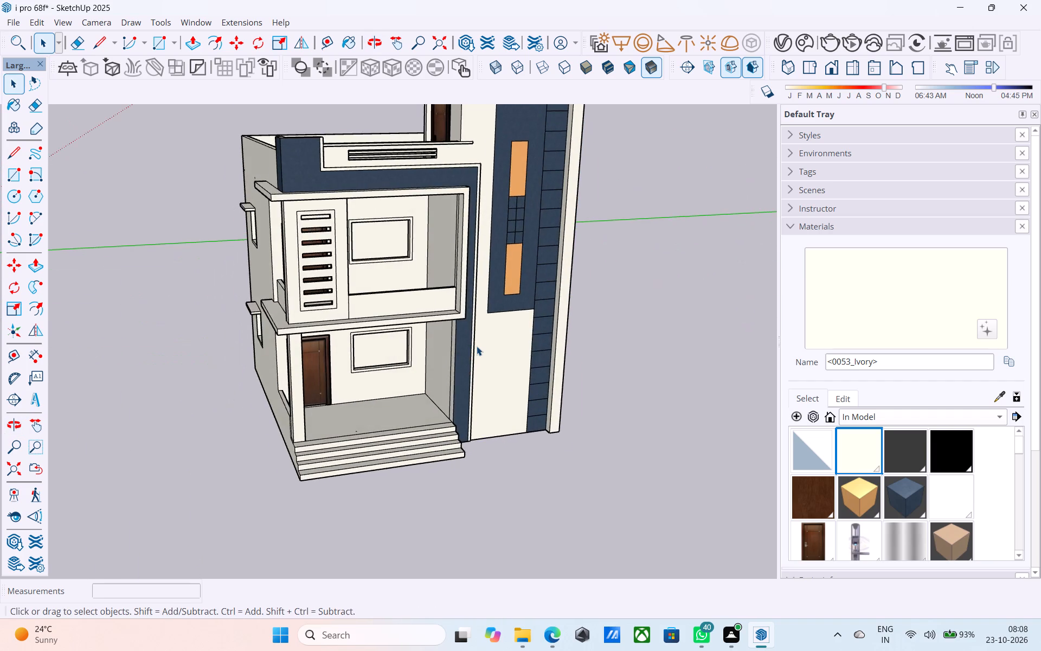
left_click(477, 346)
scroll(477, 346, "down", 6)
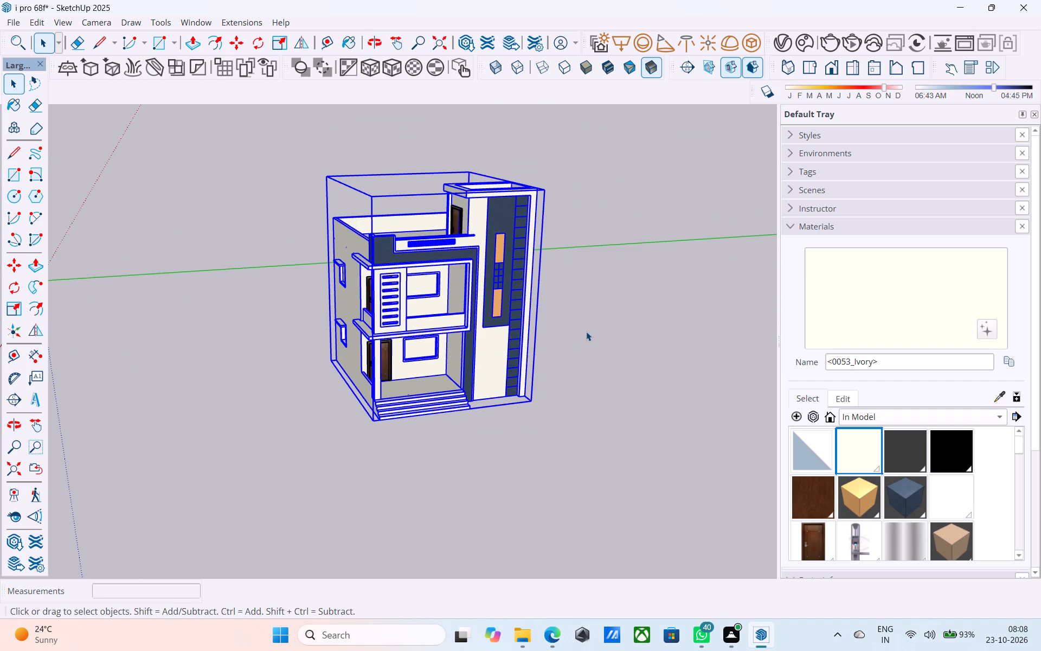
middle_click_drag(444, 316, 589, 258)
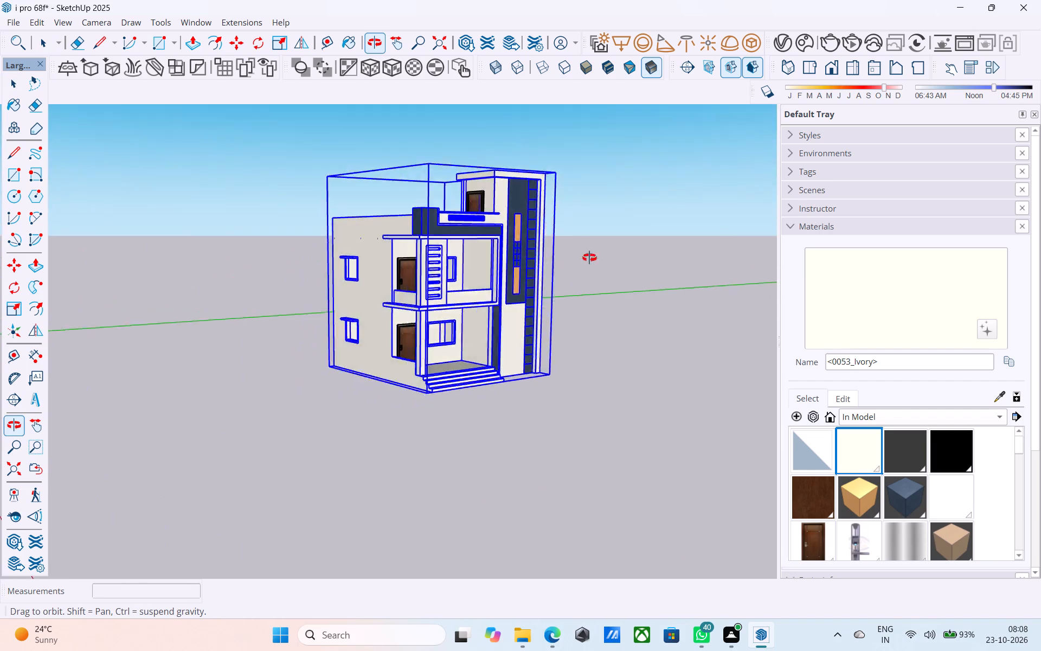
middle_click_drag(589, 258, 324, 273)
scroll(324, 273, "up", 3)
scroll(324, 273, "down", 3)
middle_click_drag(324, 273, 335, 253)
scroll(384, 264, "up", 3)
left_click(629, 253)
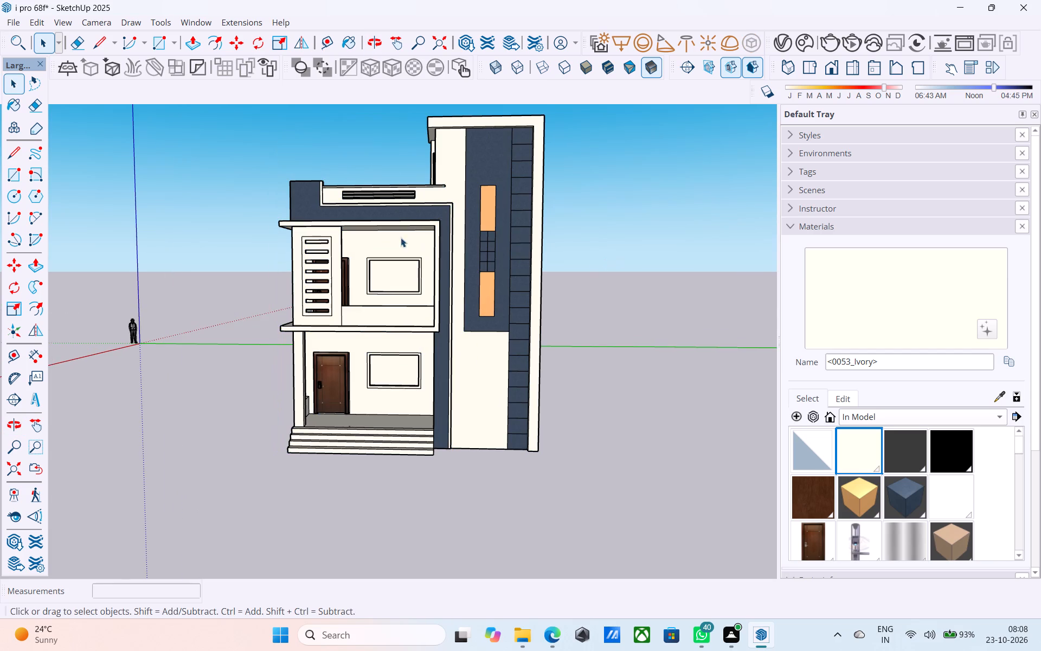
Import the window collection file named 3D from the Downloads folder.
left_click(15, 20)
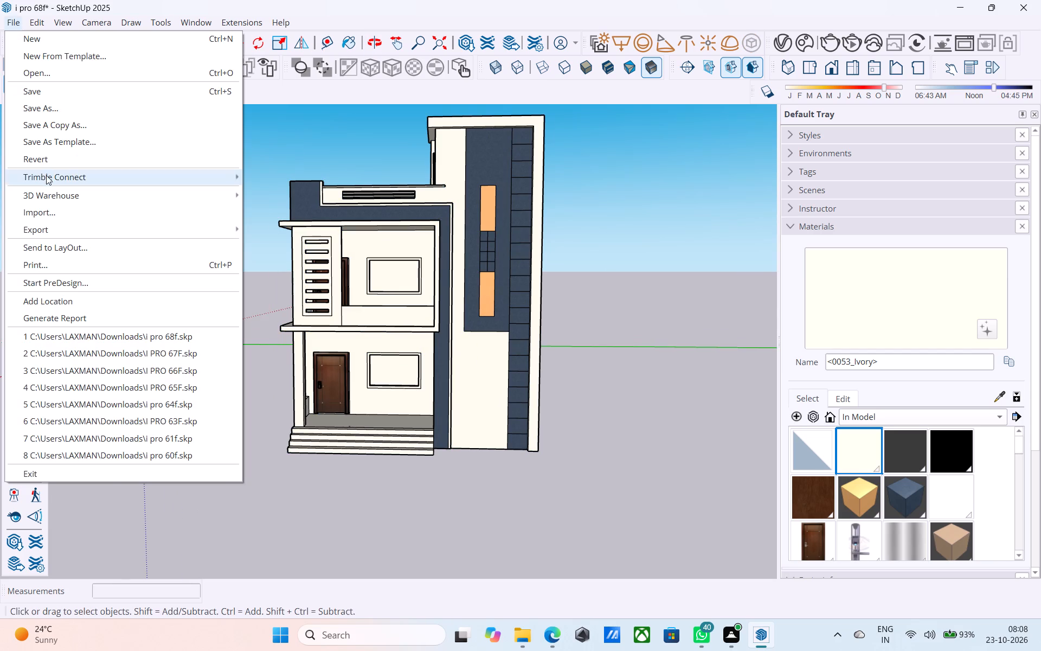
left_click(53, 209)
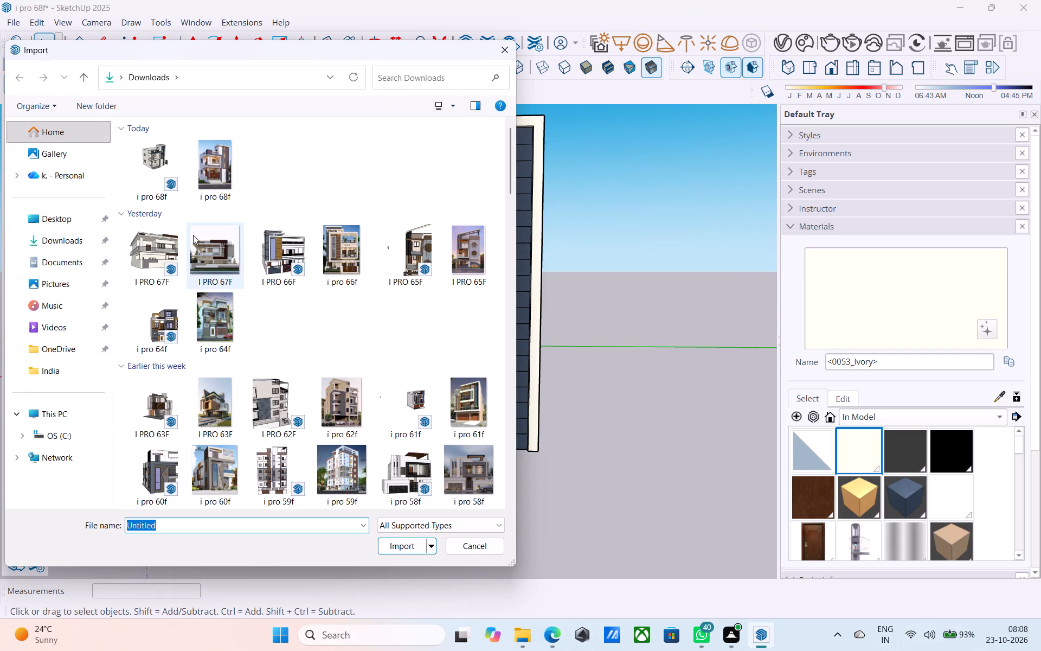
scroll(201, 240, "down", 2)
scroll(242, 254, "down", 4)
scroll(320, 267, "up", 1)
scroll(337, 207, "down", 1)
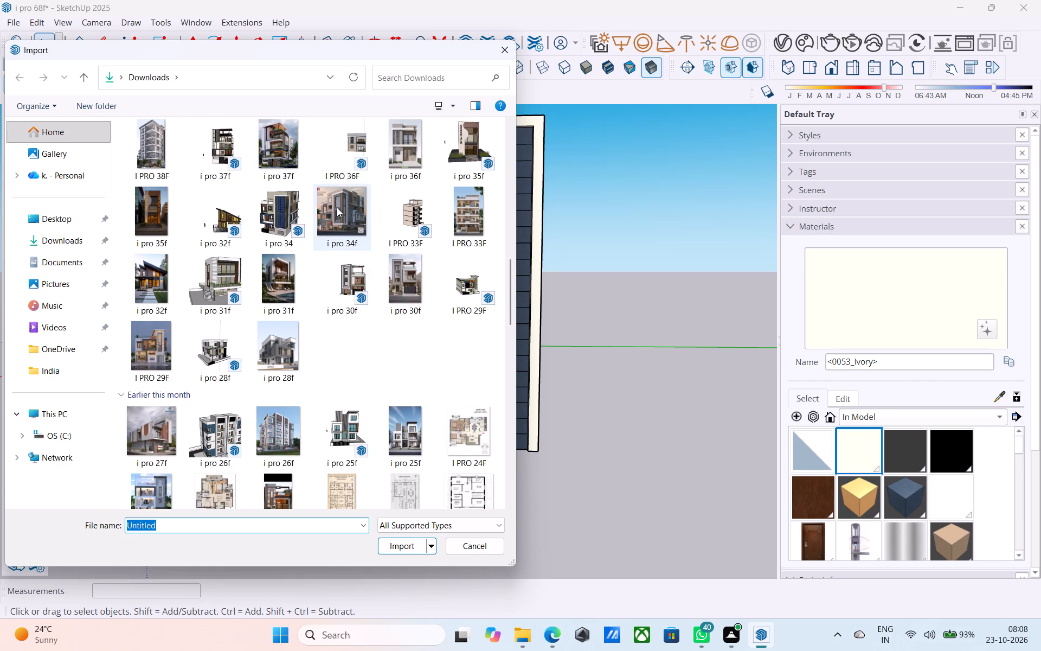
scroll(337, 207, "down", 4)
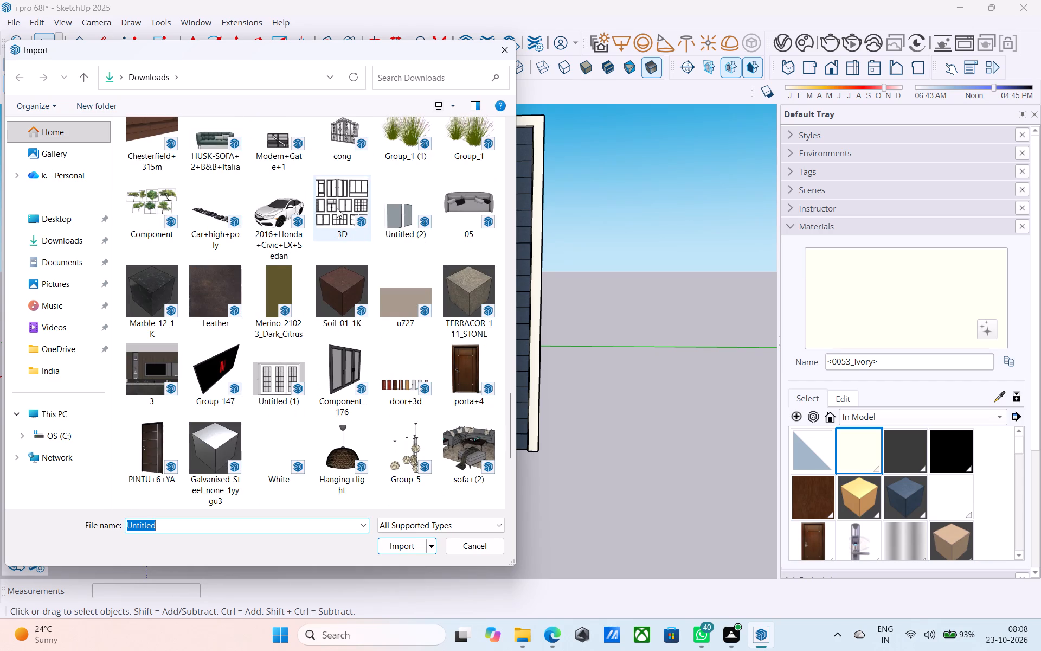
left_click(331, 225)
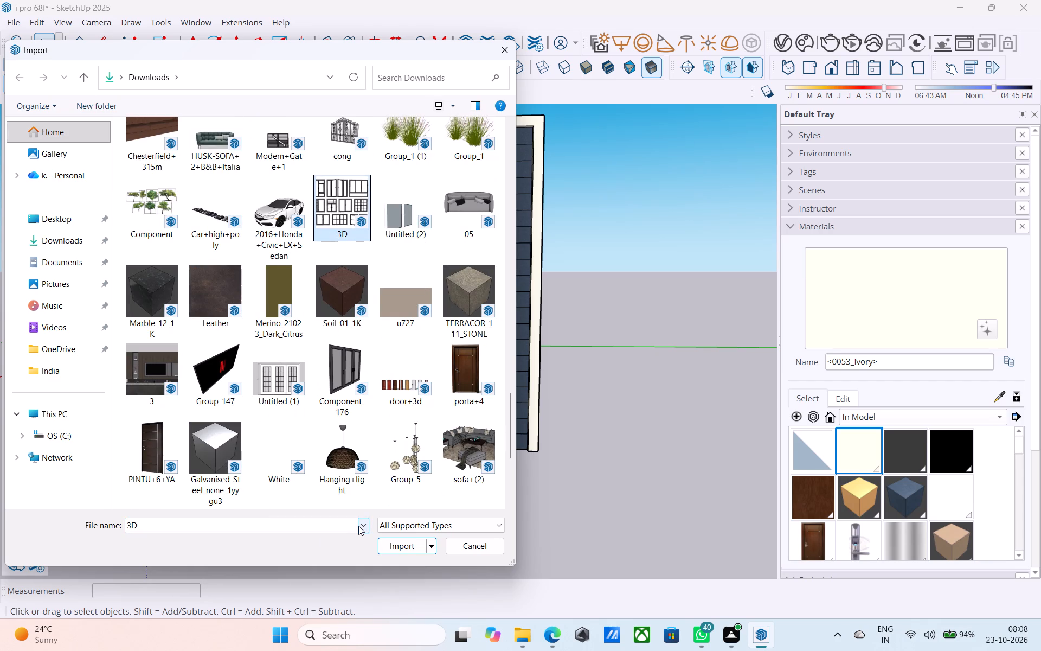
left_click(400, 543)
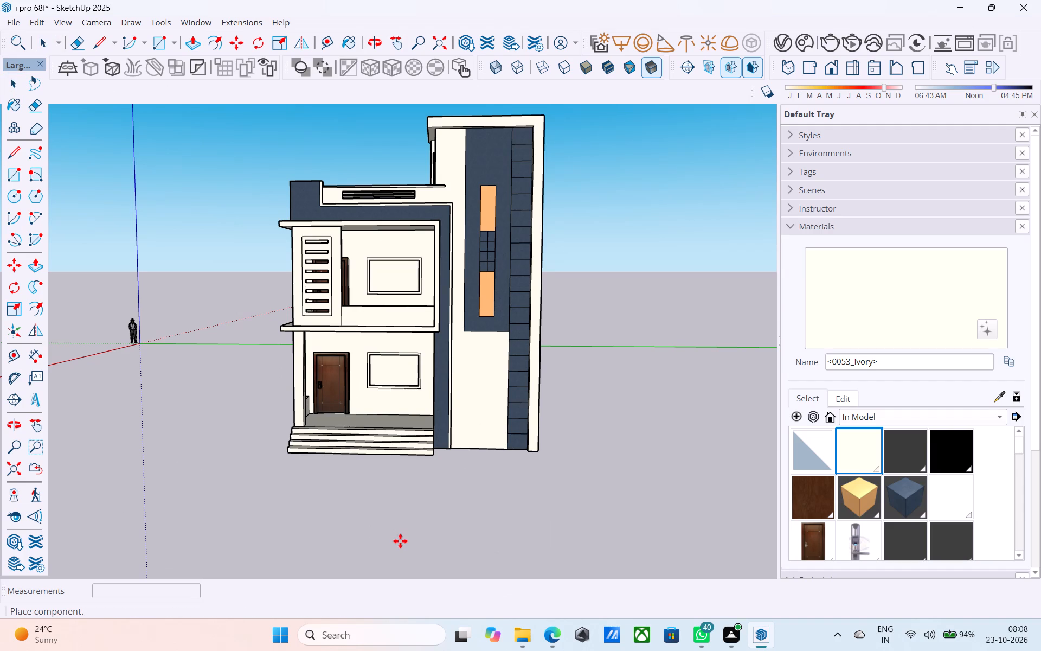
Place the imported window collection on open ground in front of the house, beyond the stair tower.
scroll(415, 308, "down", 7)
middle_click(415, 315)
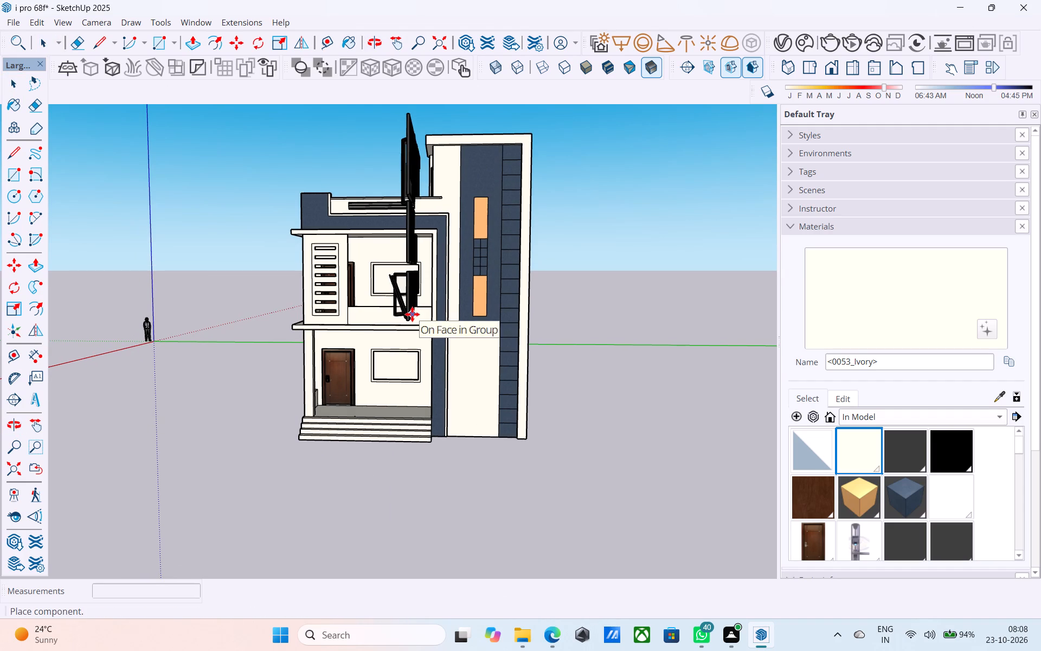
scroll(416, 304, "down", 6)
middle_click_drag(415, 319, 508, 372)
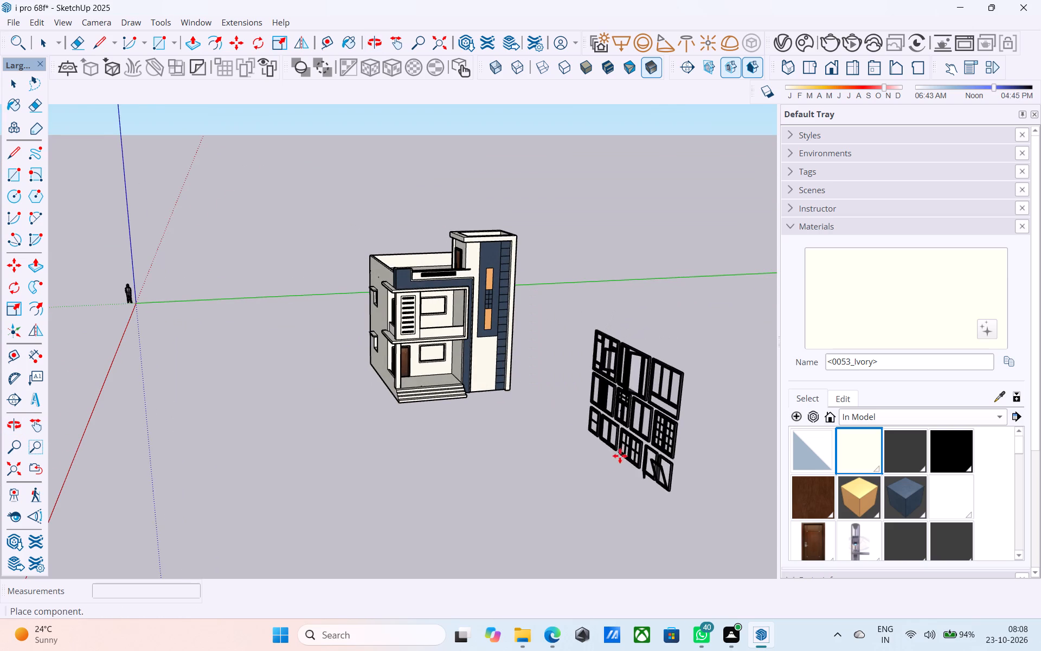
left_click(612, 452)
middle_click_drag(584, 432, 521, 429)
scroll(434, 368, "down", 5)
middle_click_drag(466, 395, 442, 382)
key("space")
Explode the imported window collection and the component nested inside it so each window can be selected separately.
scroll(478, 398, "up", 3)
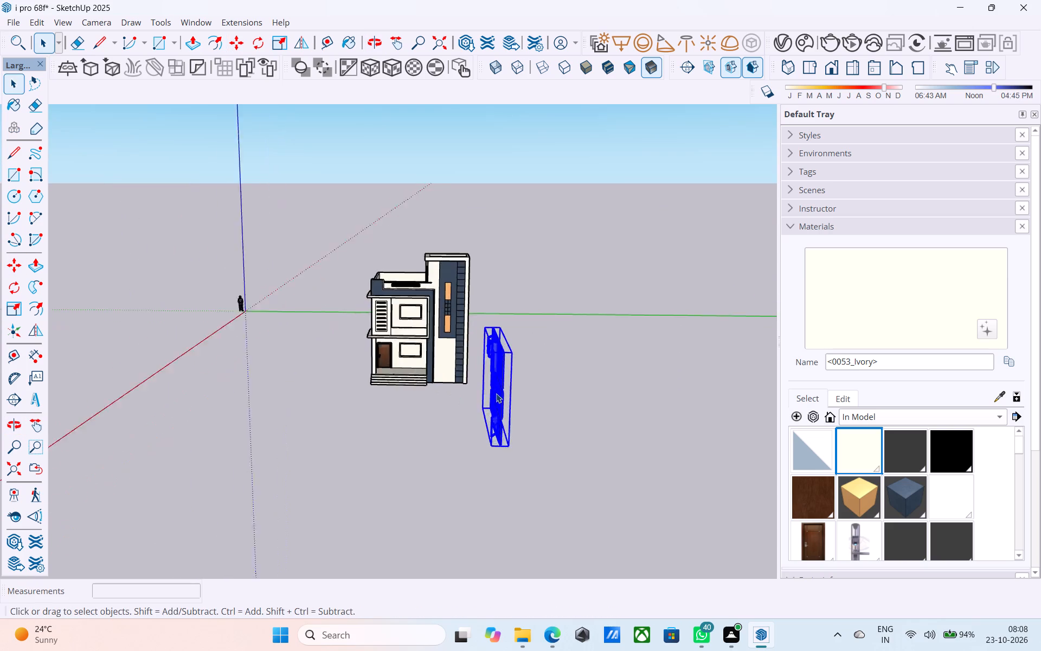
scroll(496, 393, "up", 6)
left_click(504, 390)
right_click(504, 390)
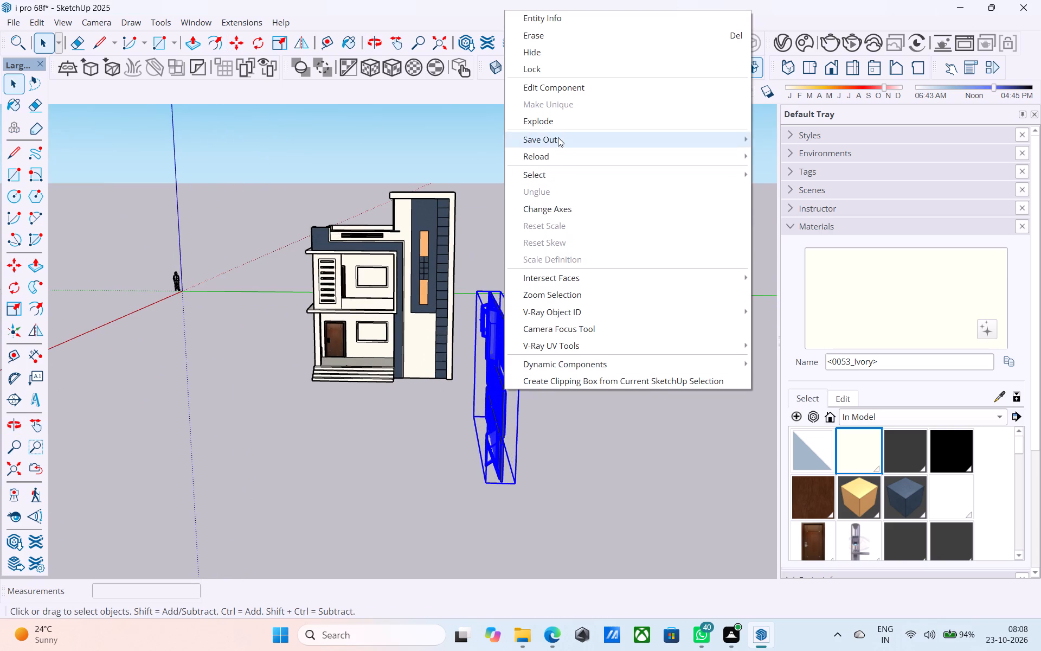
left_click(554, 121)
scroll(517, 185, "down", 6)
middle_click_drag(513, 223, 594, 278)
left_click(651, 275)
left_click(557, 317)
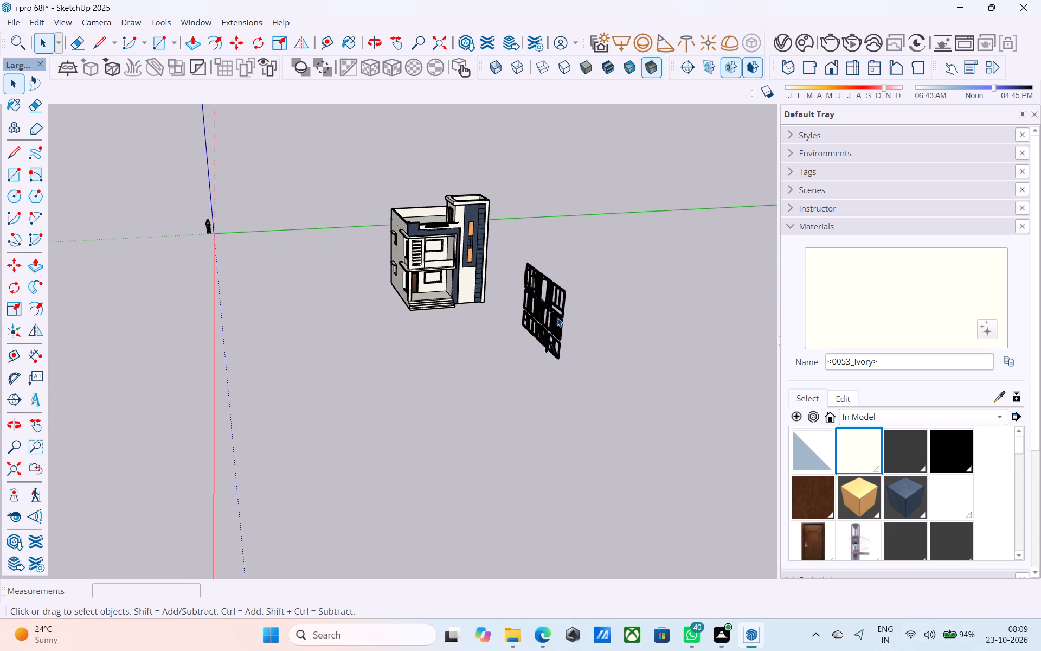
right_click(556, 317)
left_click(600, 111)
scroll(590, 314, "up", 4)
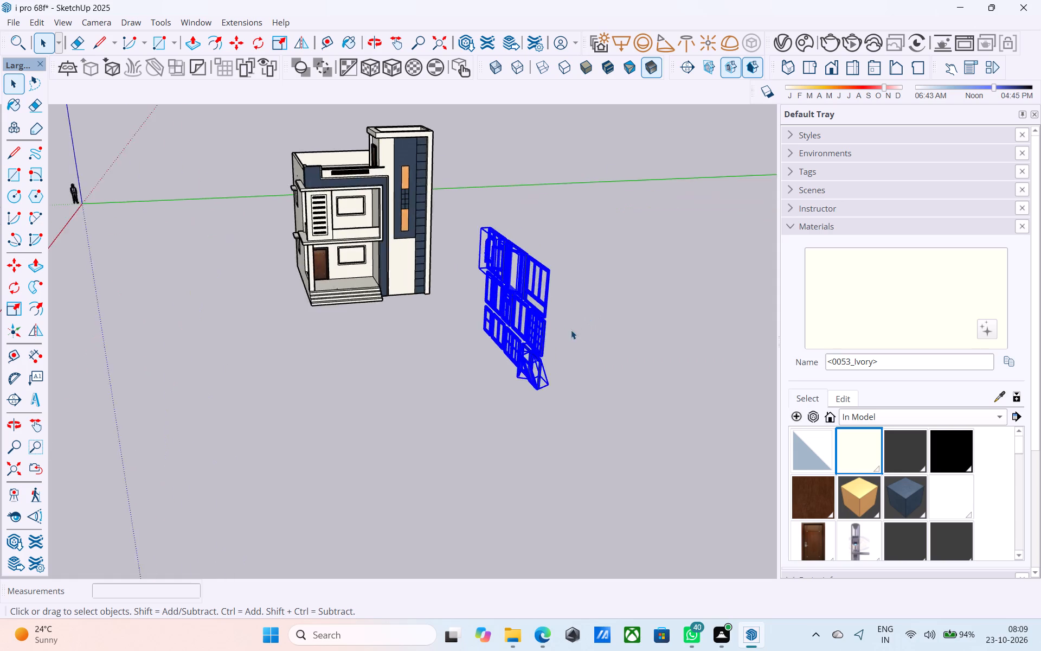
scroll(571, 330, "up", 5)
double_click(539, 326)
left_click(596, 314)
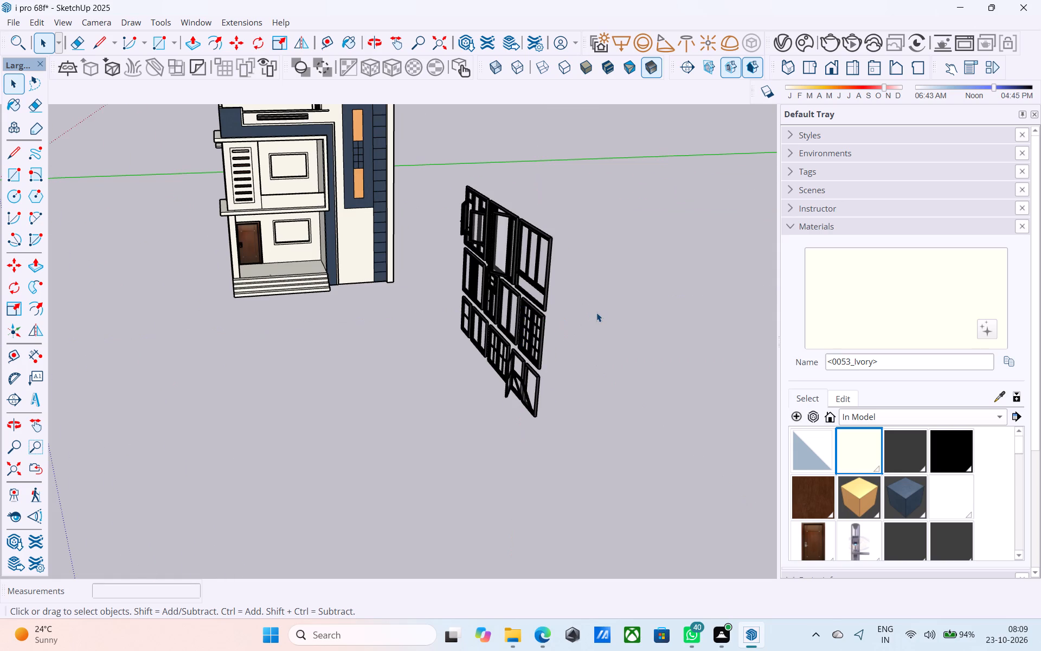
Move the three-panel window at the end of the collection's middle row nearest the house to open ground beside the front steps.
middle_click_drag(587, 314, 769, 257)
scroll(454, 297, "up", 2)
left_click(435, 290)
key("m")
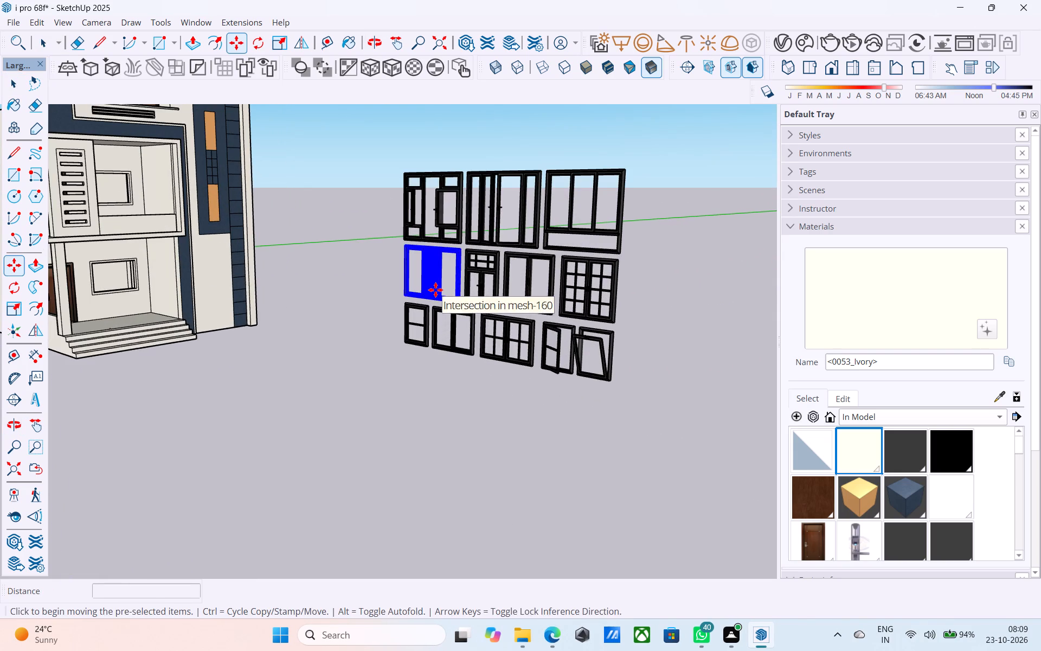
left_click(435, 289)
left_click(284, 375)
scroll(304, 312, "down", 6)
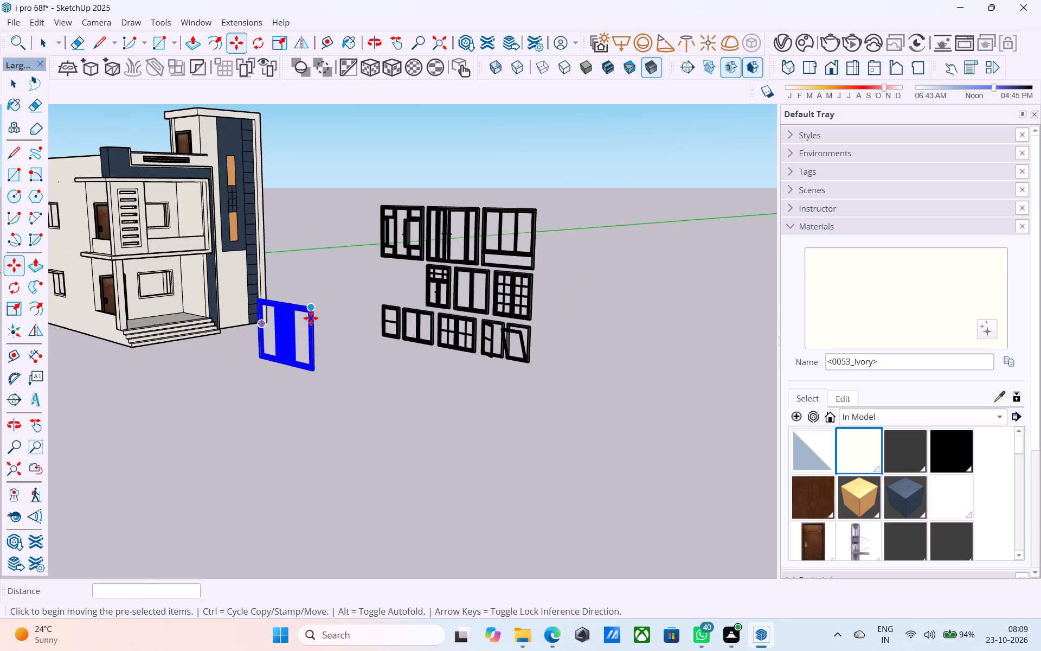
Copy the second window of the collection's bottom row, a two-panel one, to open ground beside the house's side wall.
scroll(314, 320, "down", 3)
middle_click_drag(314, 320, 337, 323)
middle_click_drag(337, 323, 352, 319, "shift")
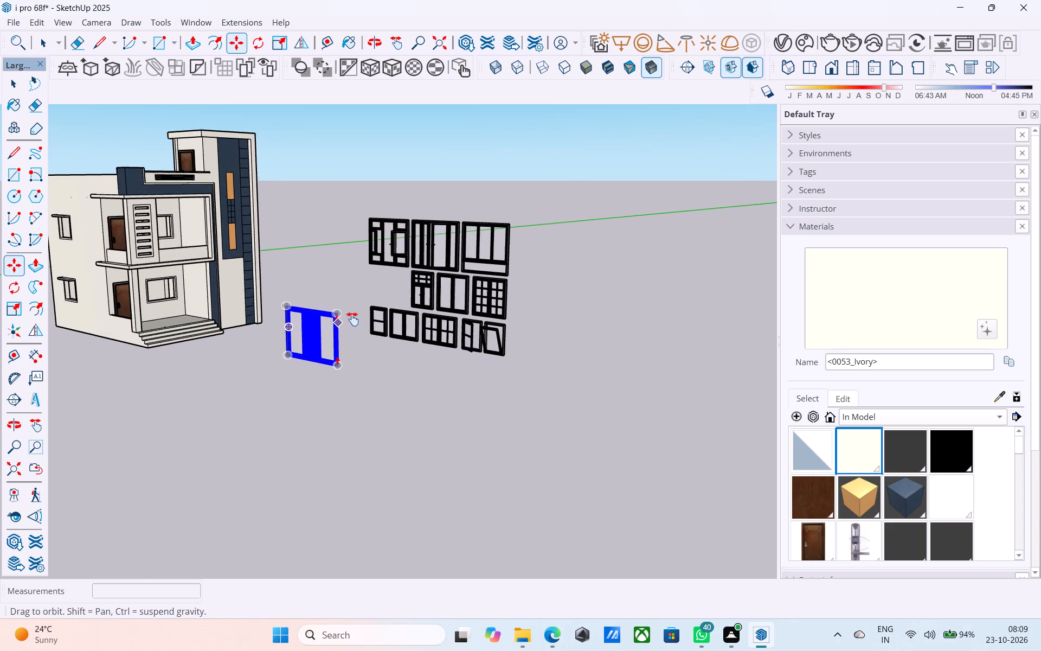
middle_click_drag(352, 319, 435, 313, "shift")
scroll(480, 270, "up", 1)
key("space")
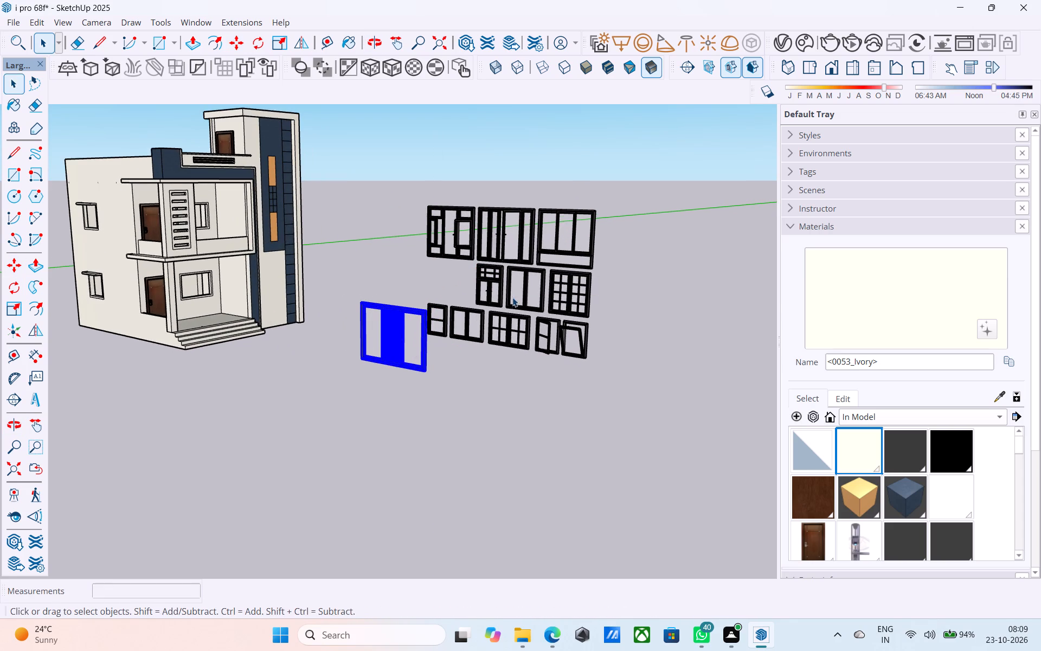
scroll(478, 333, "up", 1)
left_click(465, 342)
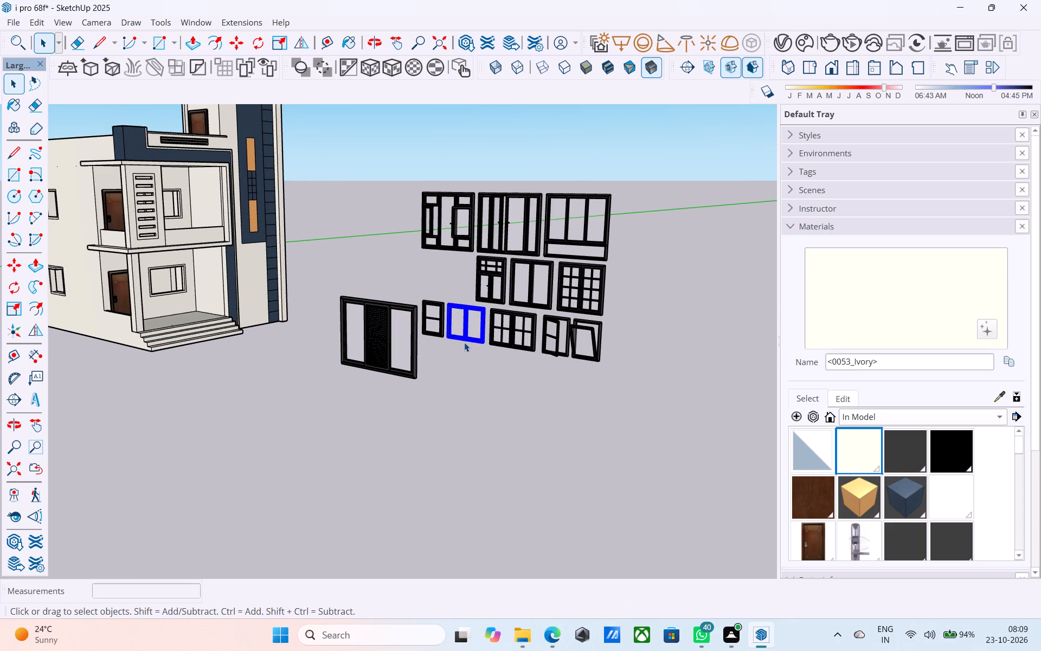
key("m")
left_click(464, 342)
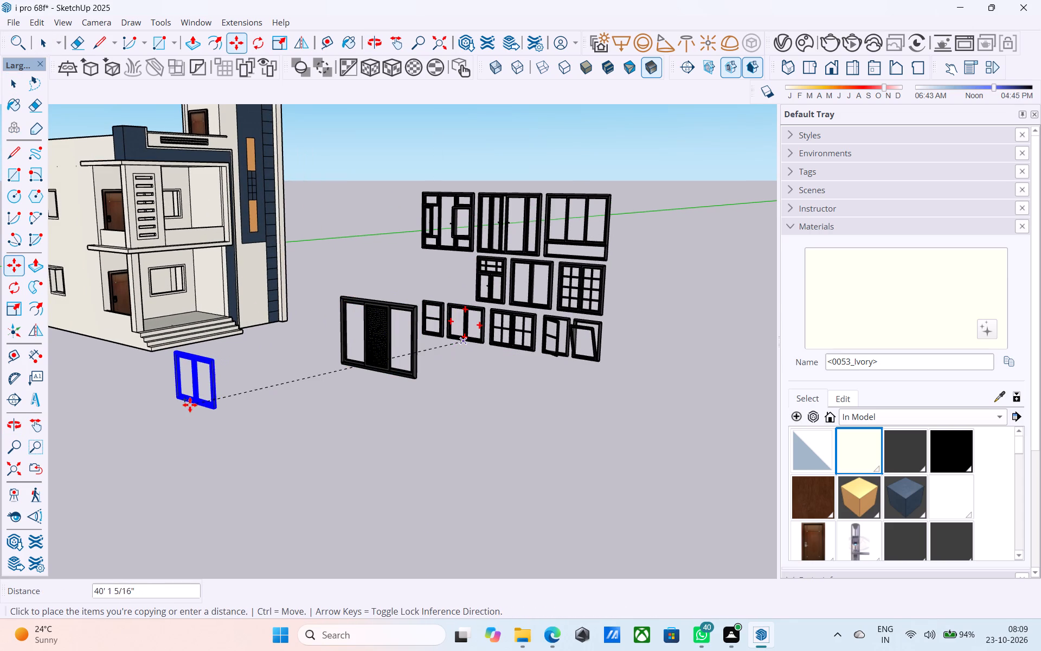
middle_click_drag(168, 386, 490, 466, "shift")
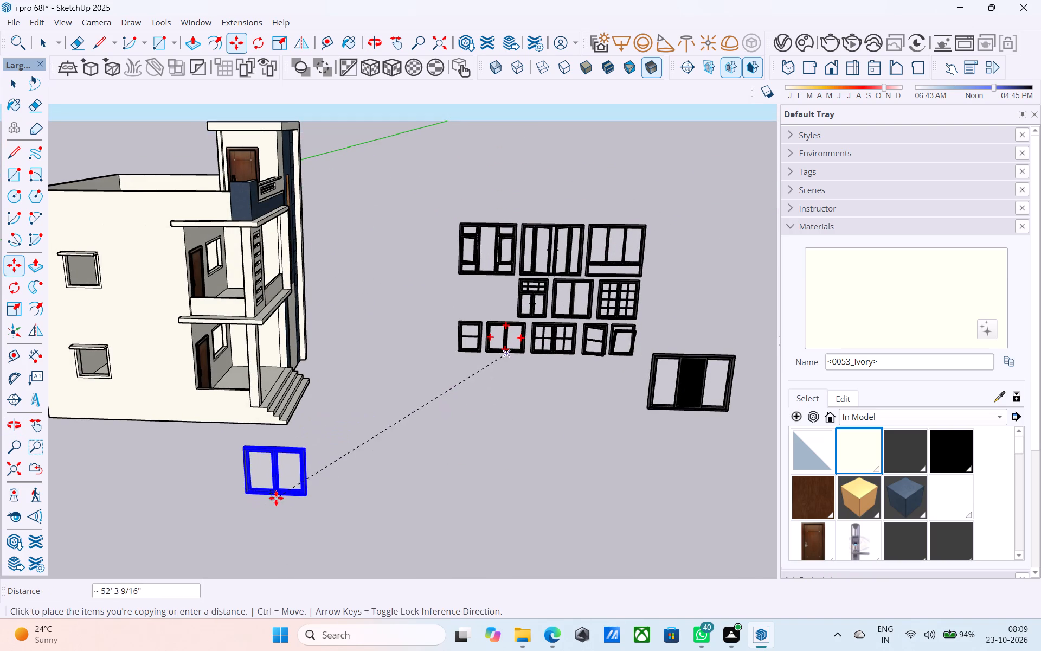
left_click(276, 498)
Move the copied two-panel window by its top corner to the corner under the ledge of the ground-floor side-wall opening.
scroll(250, 463, "up", 8)
key("m")
scroll(232, 435, "up", 12)
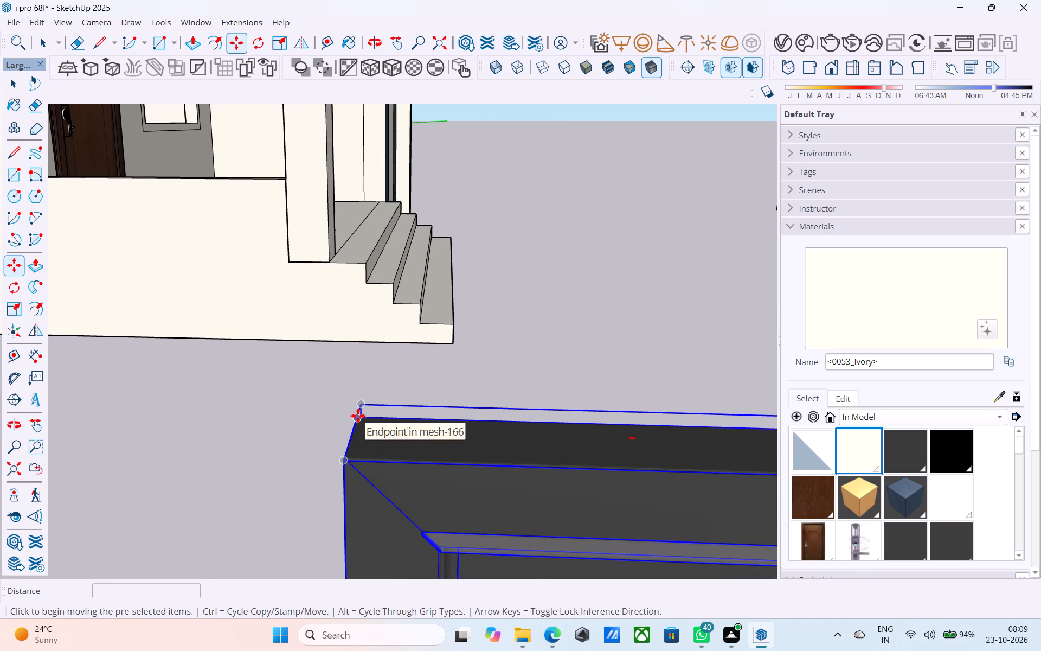
middle_click_drag(358, 416, 442, 426)
scroll(361, 381, "down", 11)
middle_click_drag(374, 388, 365, 418)
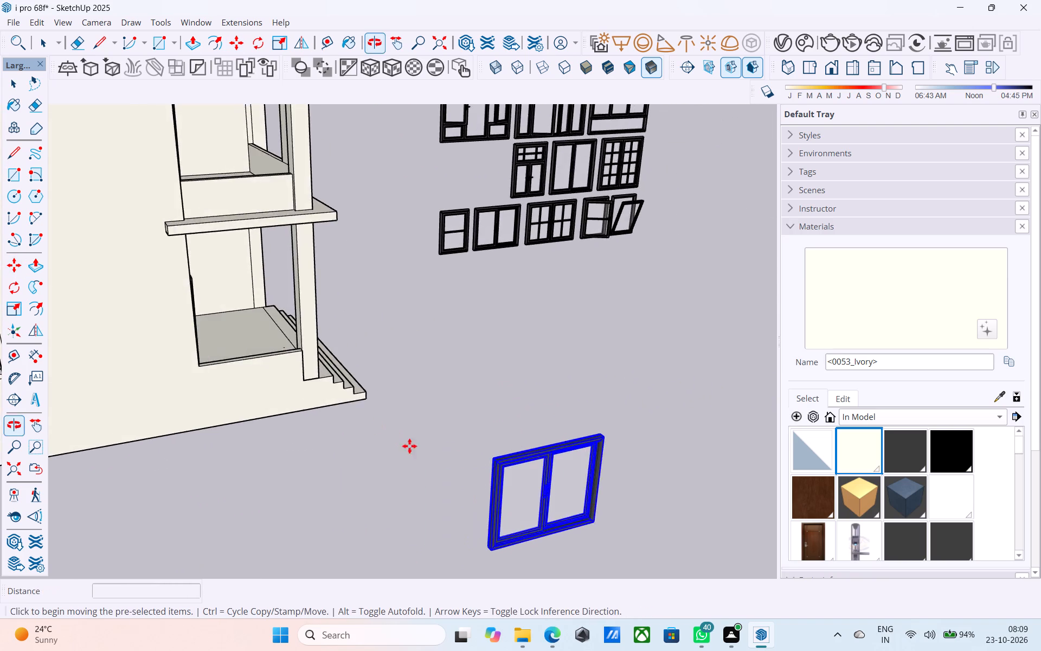
scroll(476, 456, "up", 19)
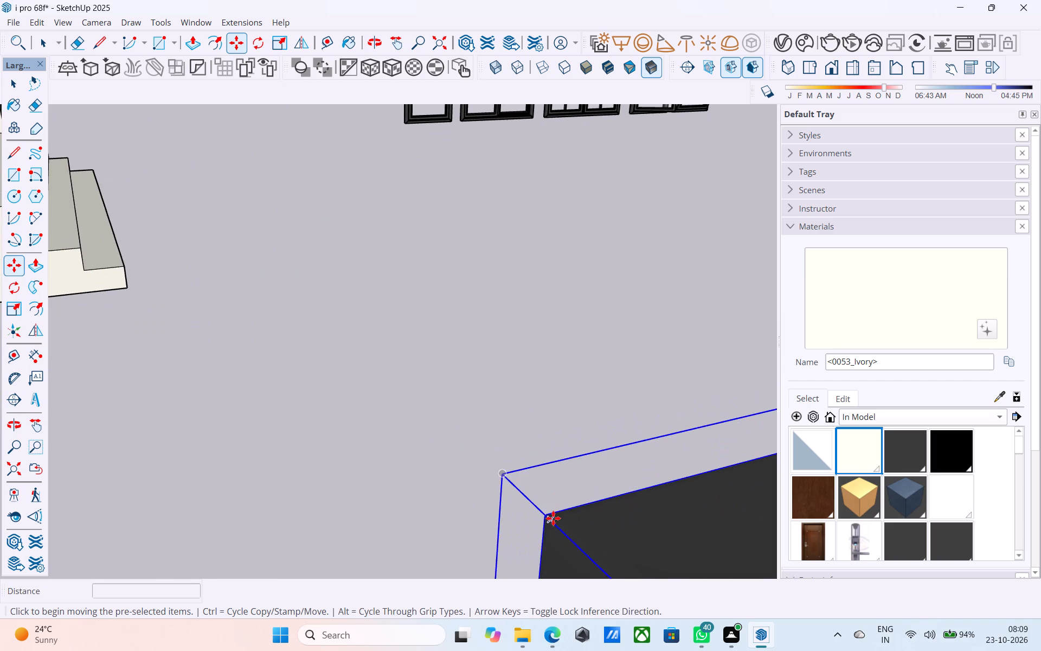
left_click(547, 513)
scroll(526, 369, "down", 20)
scroll(526, 369, "down", 2)
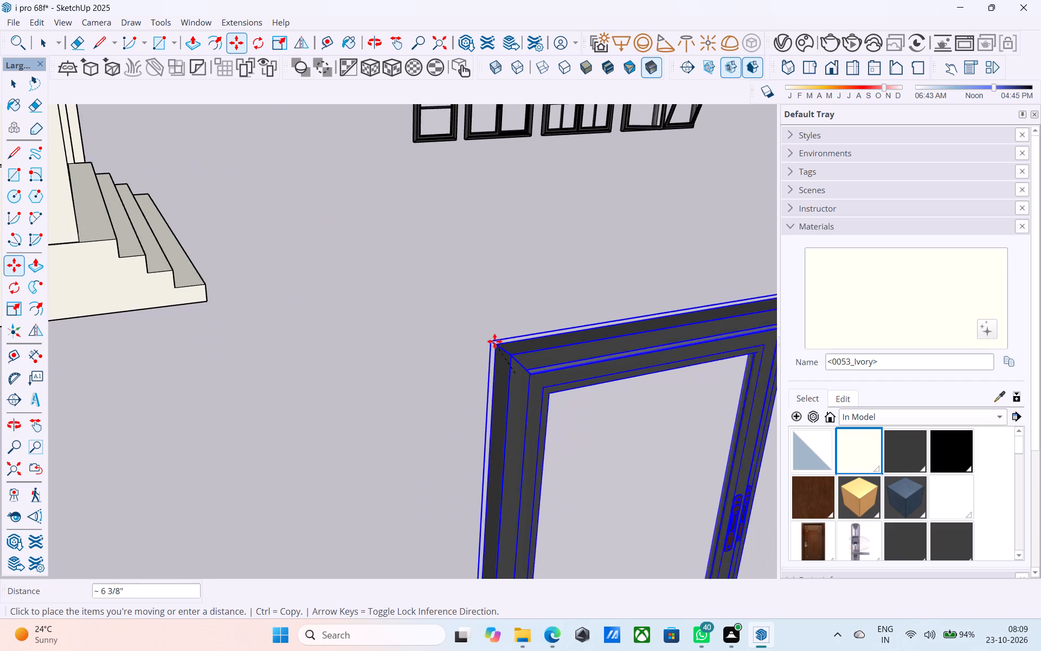
scroll(494, 341, "down", 20)
scroll(494, 341, "down", 5)
middle_click_drag(325, 294, 529, 404, "shift")
scroll(227, 352, "up", 7)
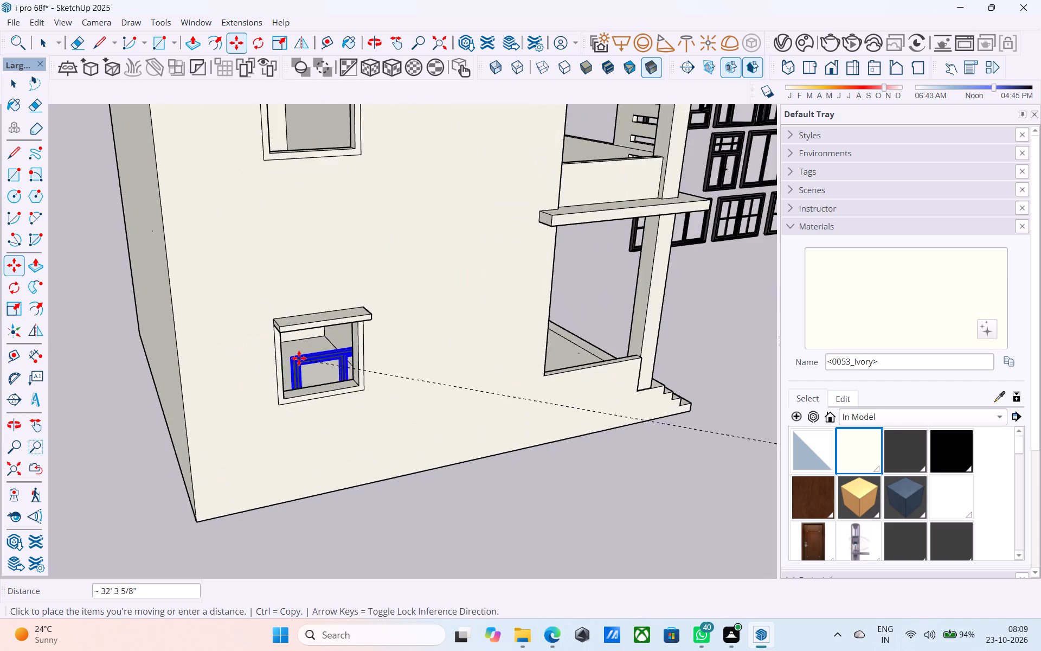
scroll(299, 358, "up", 2)
middle_click_drag(298, 355, 268, 272)
scroll(268, 282, "up", 1)
scroll(224, 223, "up", 16)
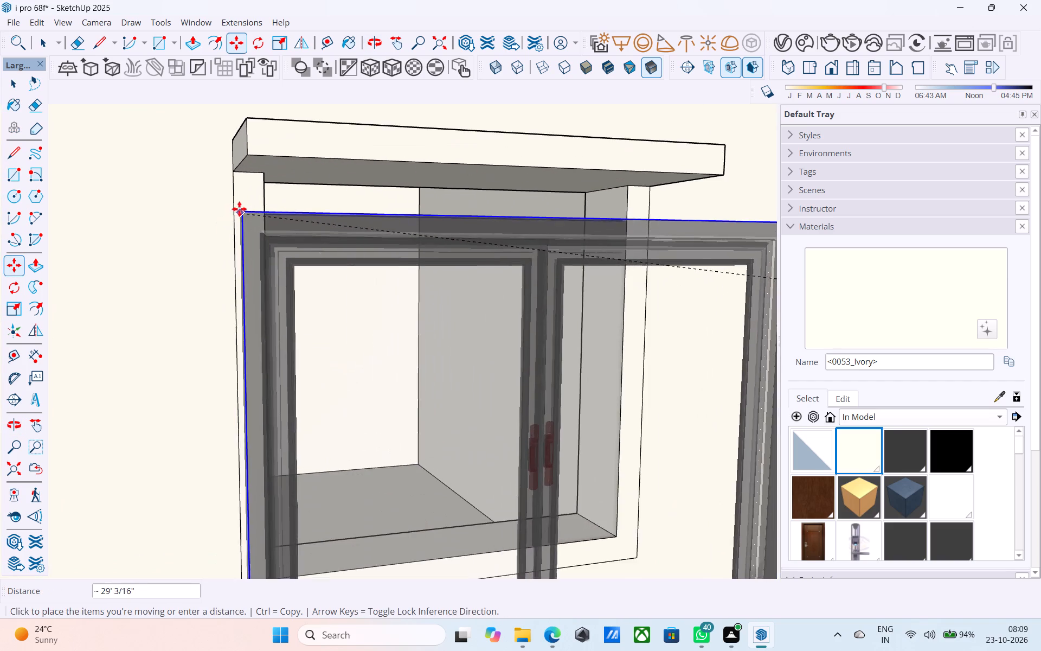
scroll(239, 209, "up", 1)
left_click(232, 162)
Shift the ground-floor window so the rear top corner of its frame meets the wall at the ledge's underside corner.
scroll(231, 161, "down", 16)
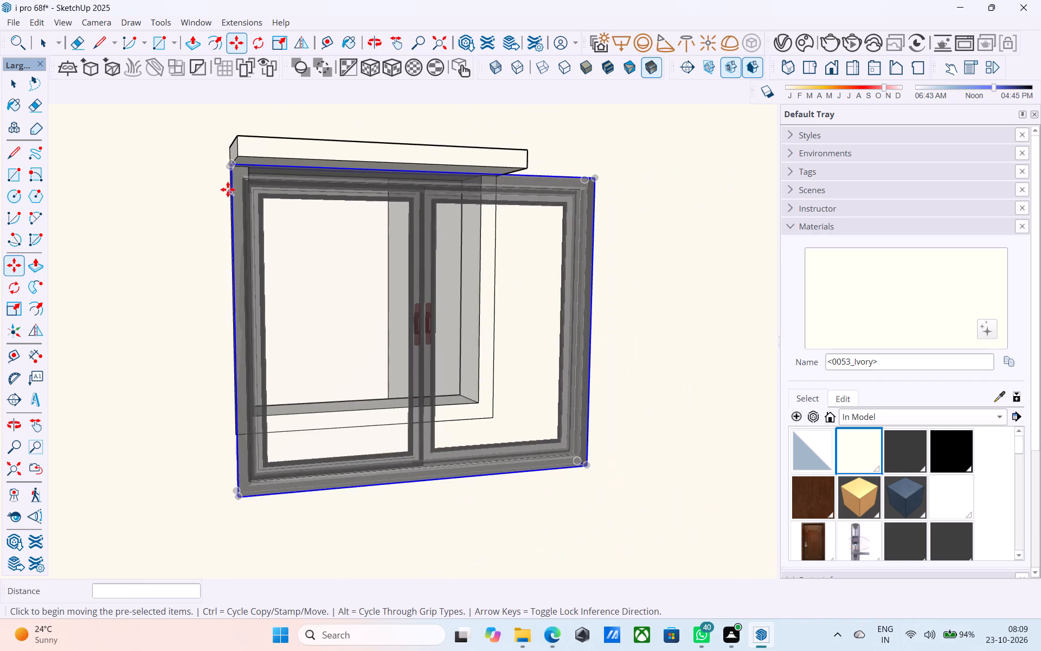
scroll(228, 189, "down", 13)
middle_click_drag(224, 195, 229, 283, "shift")
middle_click_drag(231, 283, 269, 309)
scroll(252, 303, "up", 7)
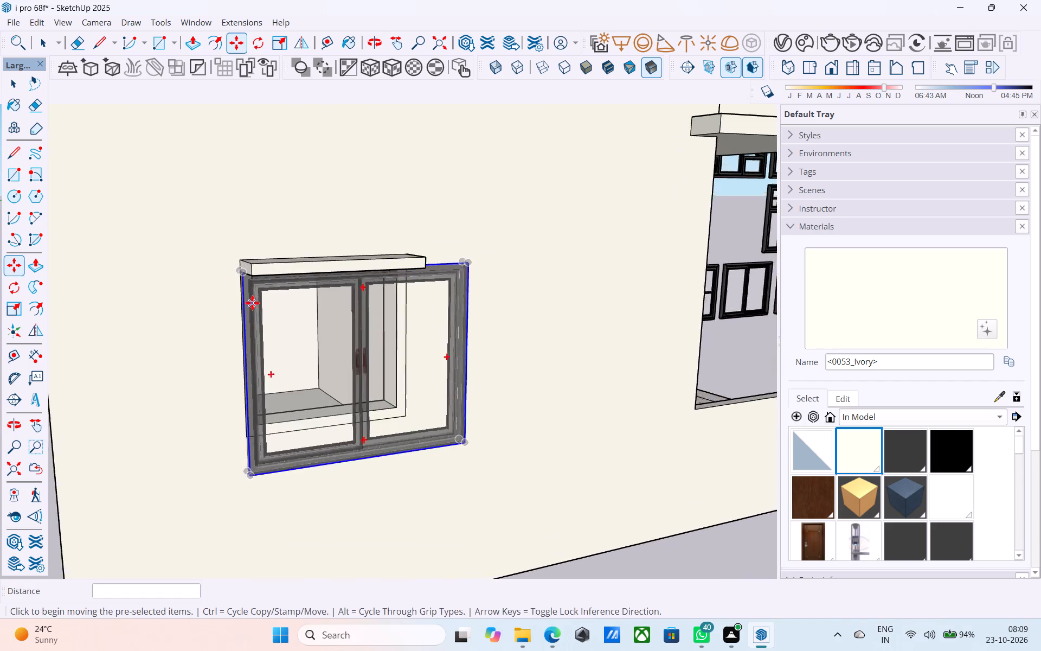
scroll(252, 303, "up", 7)
middle_click_drag(252, 302, 439, 323)
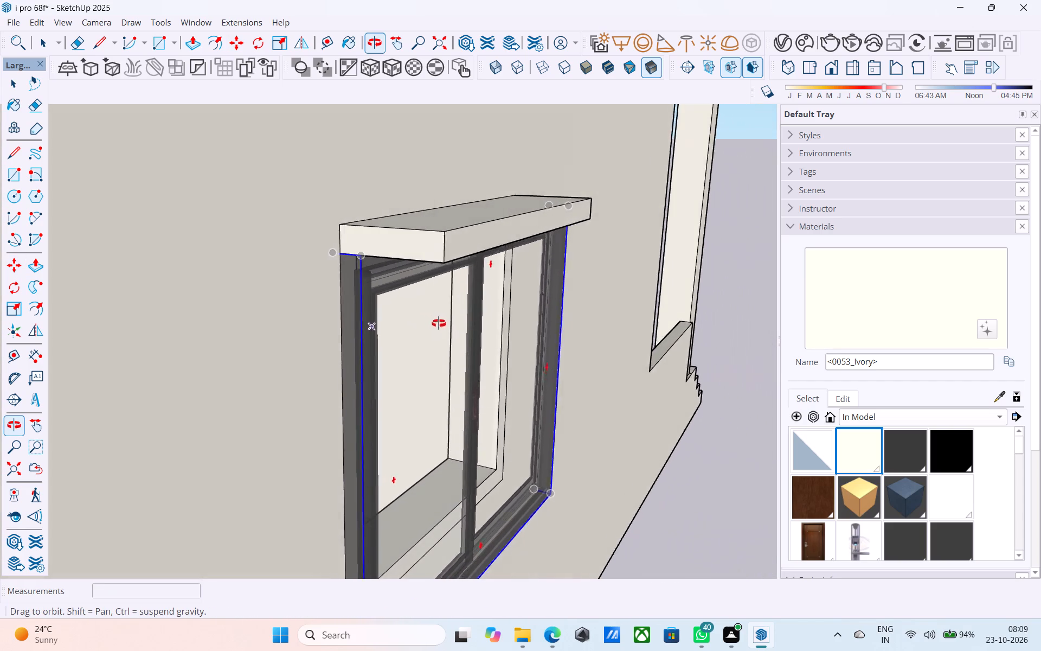
middle_click_drag(439, 323, 470, 305)
scroll(357, 287, "up", 4)
left_click(362, 214)
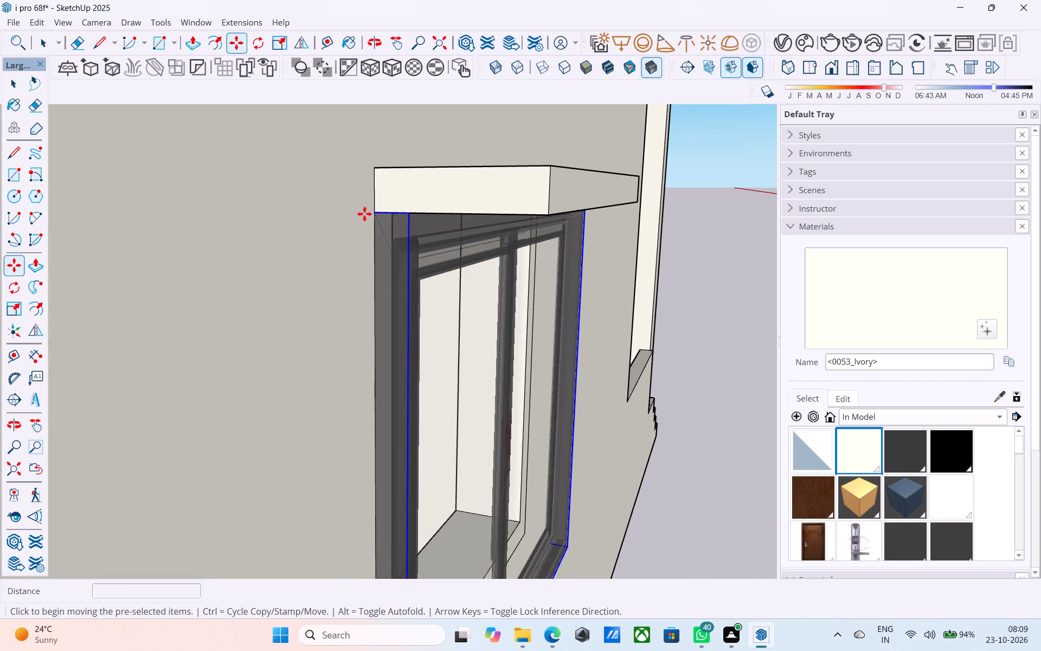
scroll(390, 221, "up", 8)
middle_click_drag(382, 227, 338, 200)
scroll(349, 206, "up", 6)
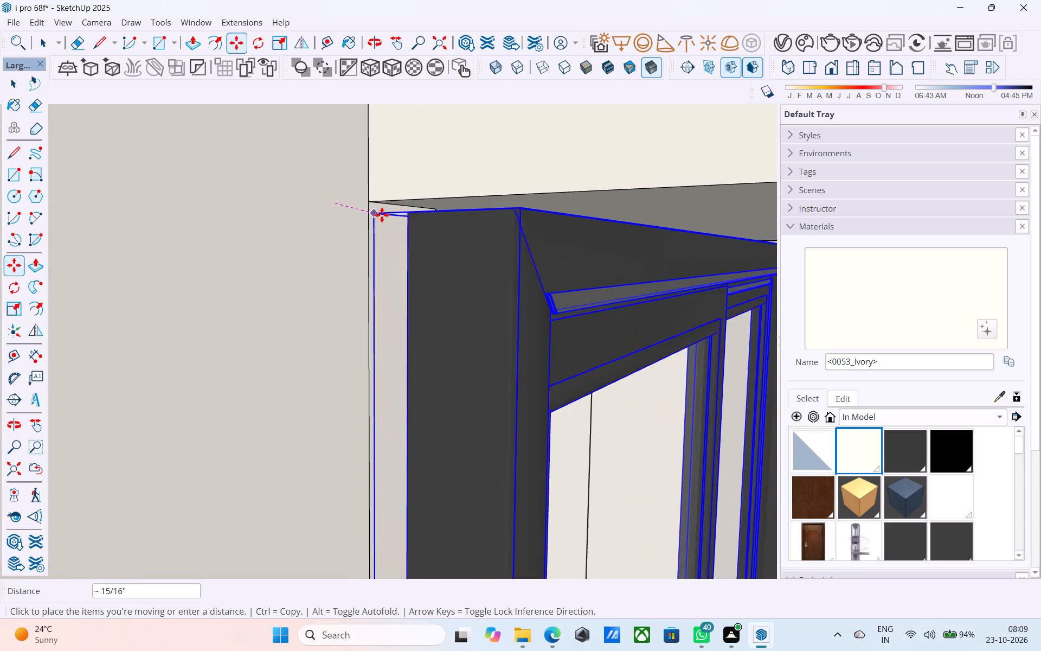
left_click(378, 210)
left_click(408, 214)
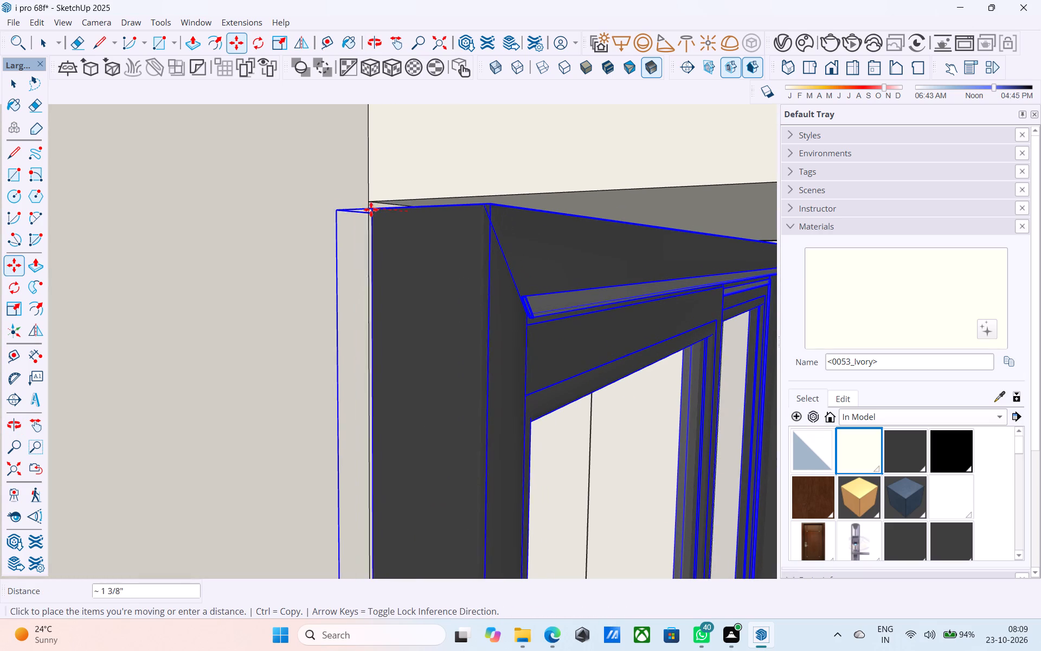
left_click(370, 201)
Copy the ground-floor side window about 10' 6" up to the matching corner under the upper opening's ledge.
scroll(270, 182, "down", 12)
middle_click_drag(260, 209, 269, 218)
key("m")
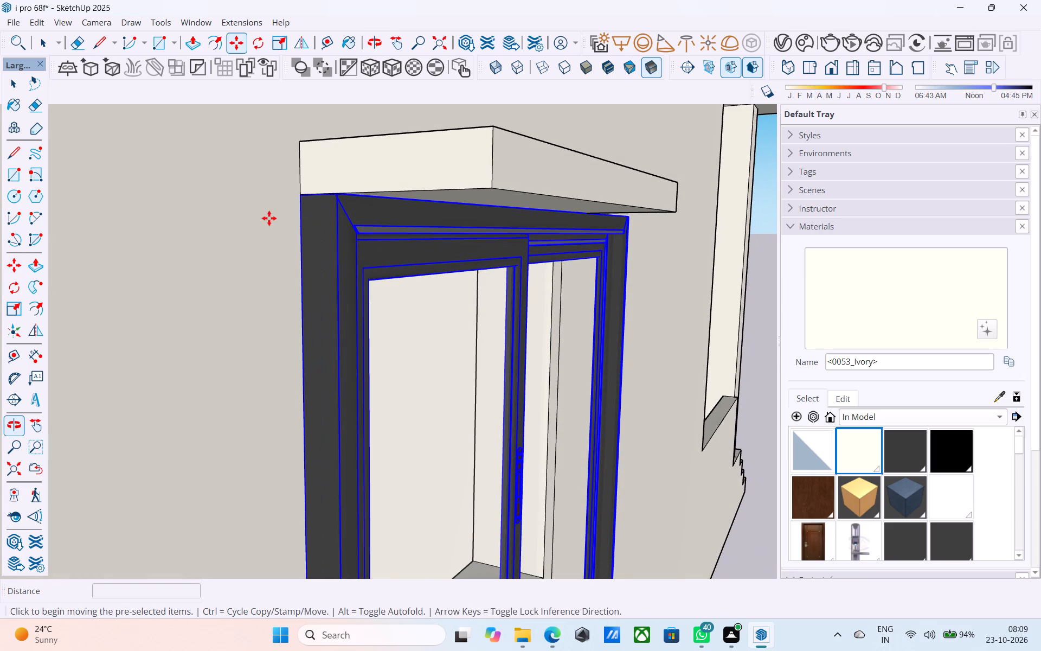
left_click(301, 195)
scroll(298, 154, "down", 3)
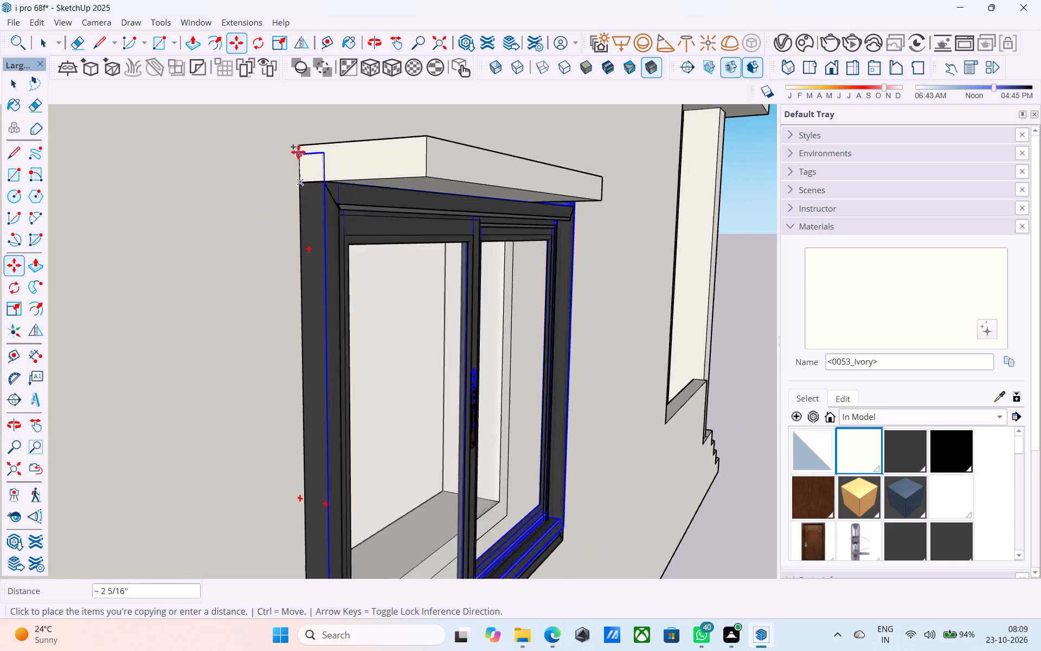
scroll(298, 152, "down", 12)
middle_click_drag(297, 146, 306, 306, "shift")
scroll(294, 283, "down", 10)
middle_click_drag(336, 155, 322, 382)
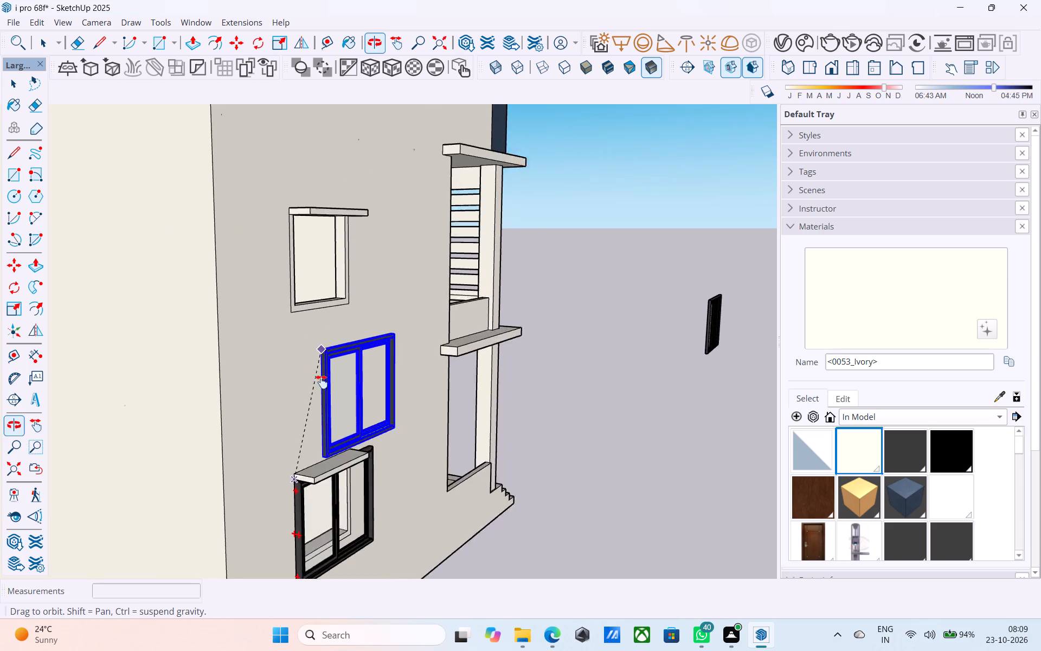
middle_click_drag(322, 382, 306, 379)
scroll(297, 275, "up", 11)
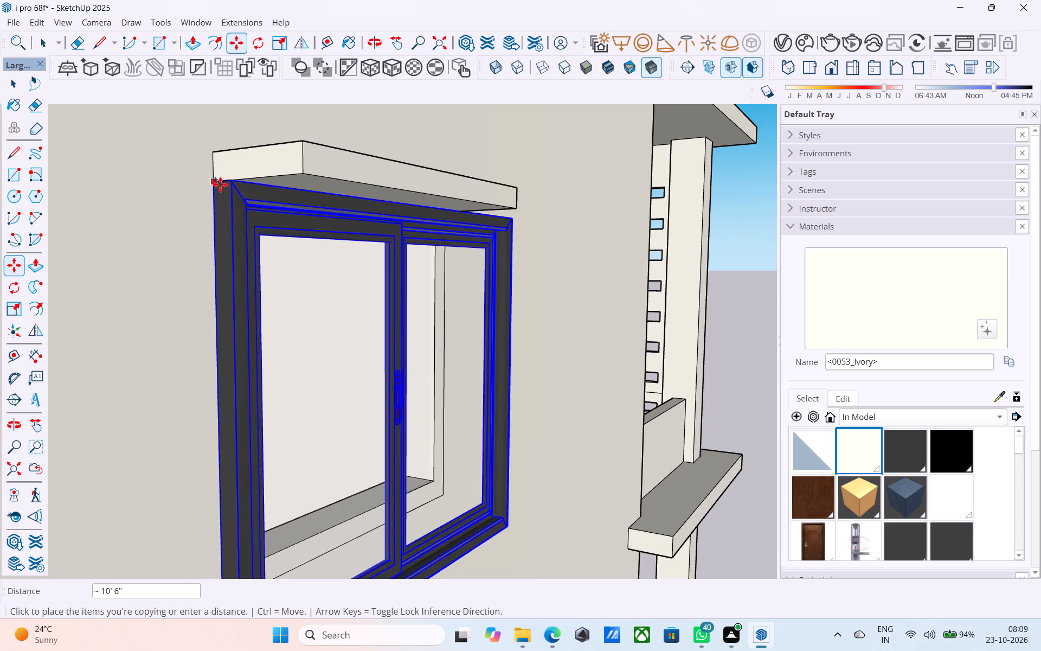
left_click(220, 182)
Scale the upper side window's width along the red axis to about 0.7, matching the width of its opening.
scroll(208, 149, "down", 7)
scroll(208, 150, "up", 1)
scroll(209, 150, "down", 16)
middle_click_drag(398, 227, 393, 237)
middle_click_drag(375, 268, 340, 289)
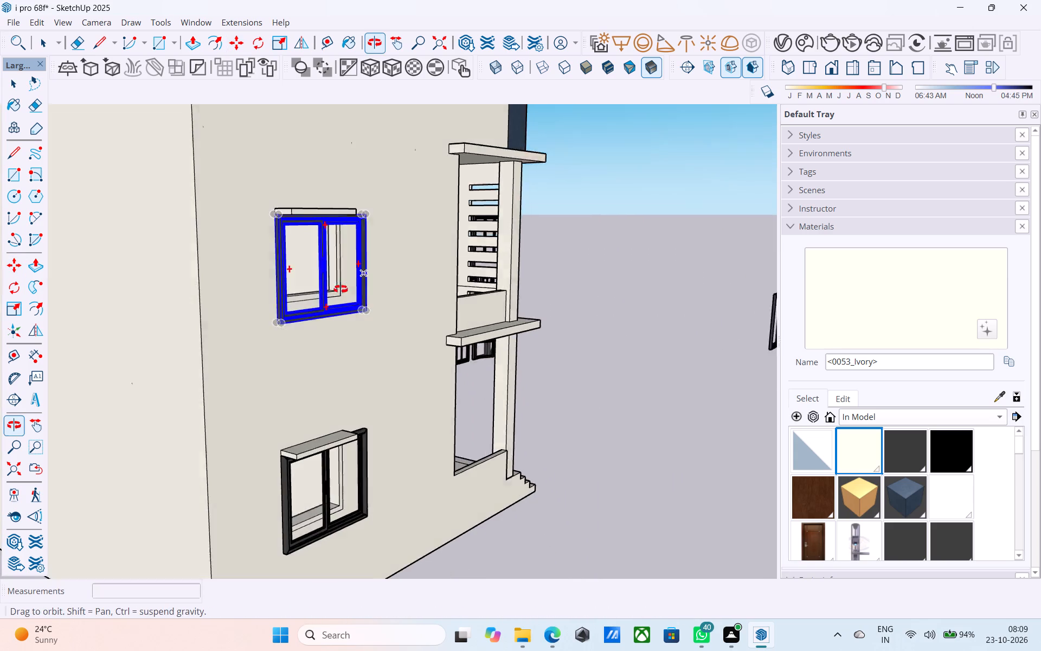
middle_click_drag(340, 289, 246, 328)
key("space")
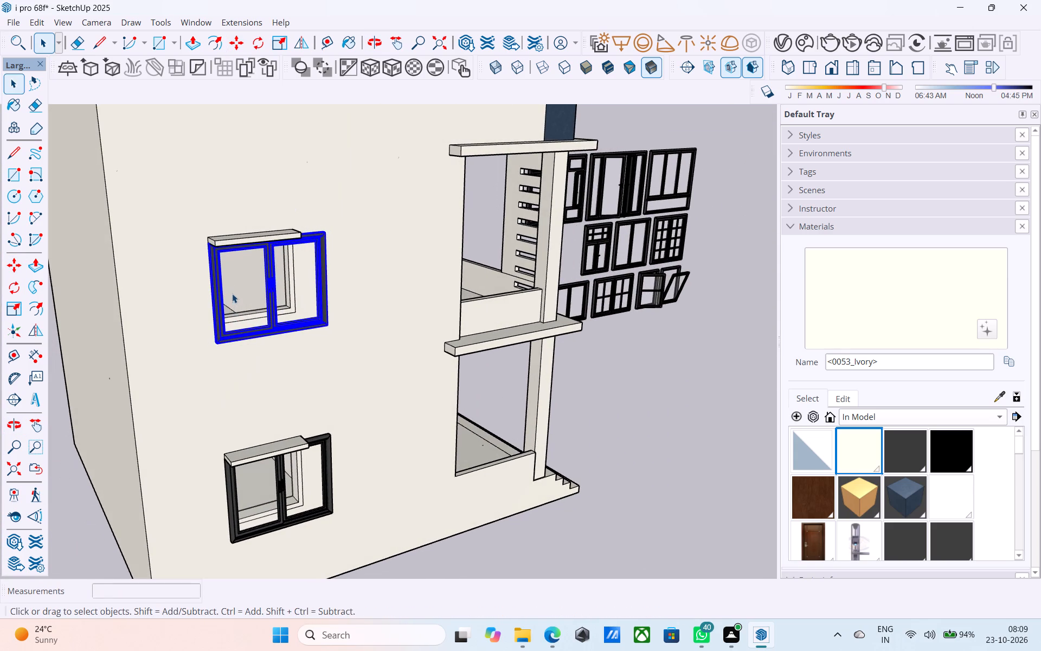
scroll(233, 283, "down", 6)
middle_click_drag(269, 308, 252, 296)
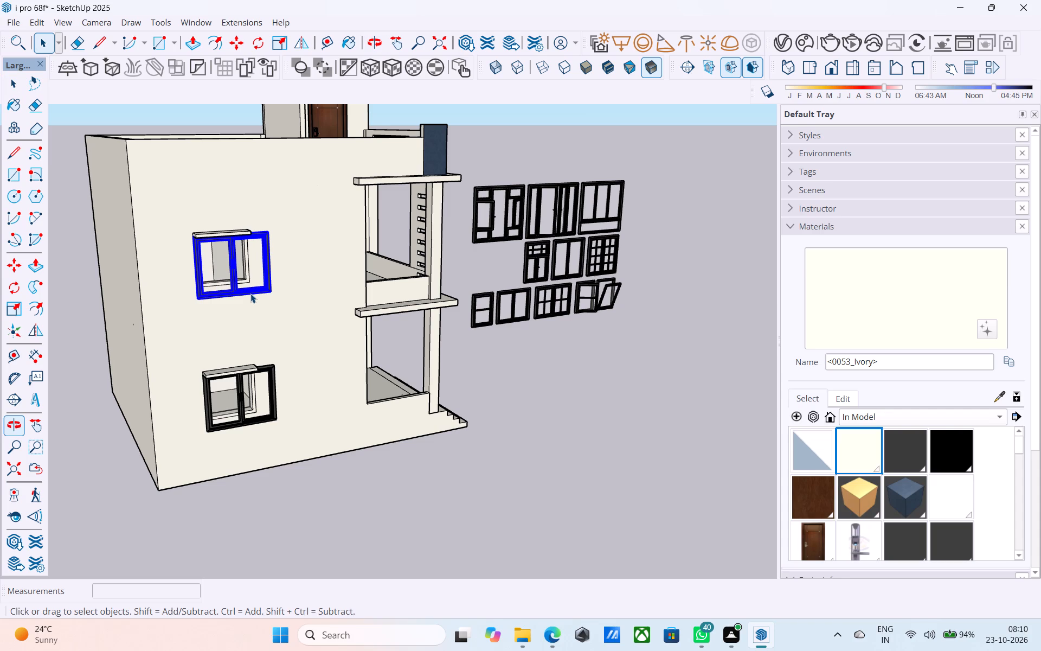
scroll(243, 272, "up", 1)
scroll(243, 272, "down", 10)
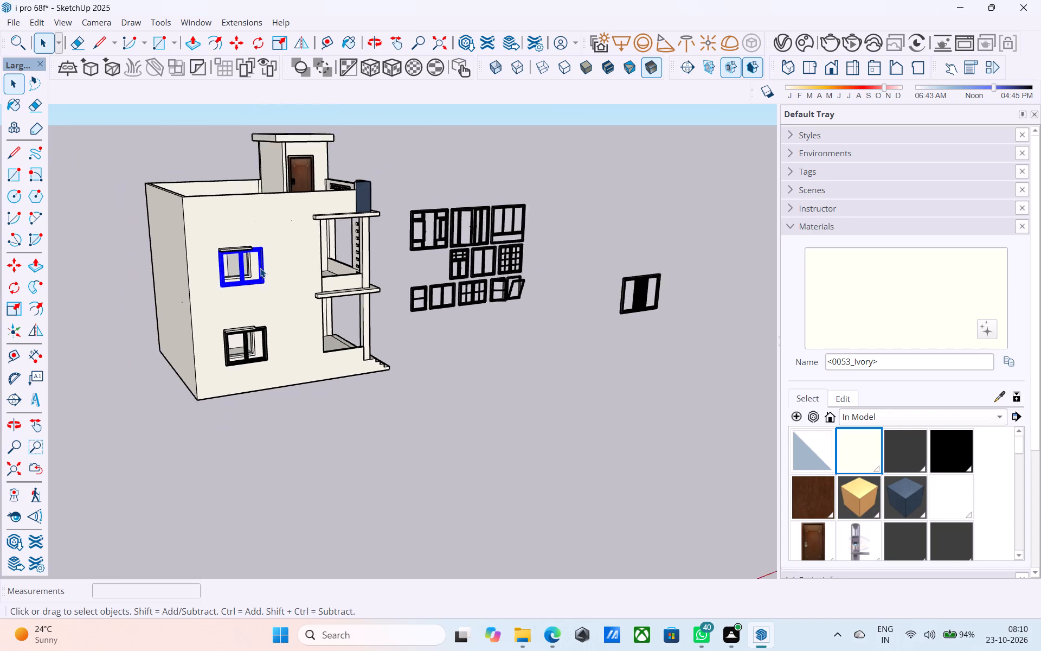
middle_click_drag(256, 267, 243, 258)
scroll(249, 262, "down", 1)
scroll(246, 262, "up", 5)
key("s")
scroll(243, 267, "up", 1)
middle_click_drag(243, 267, 226, 277)
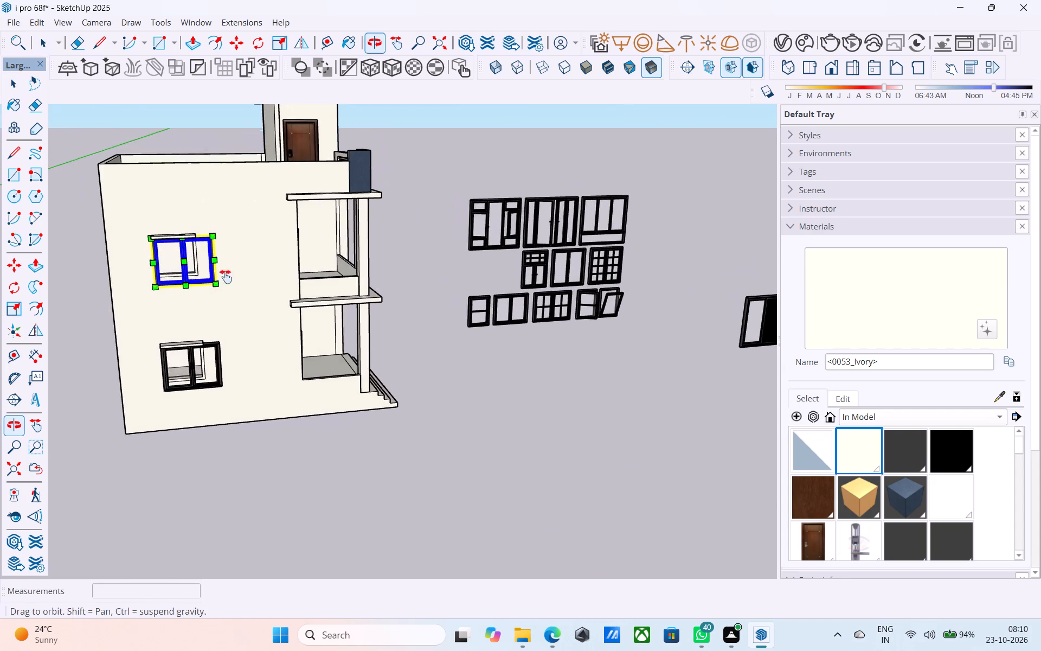
middle_click_drag(226, 277, 219, 317)
scroll(220, 315, "up", 6)
scroll(257, 263, "up", 6)
scroll(274, 265, "down", 1)
scroll(274, 265, "up", 6)
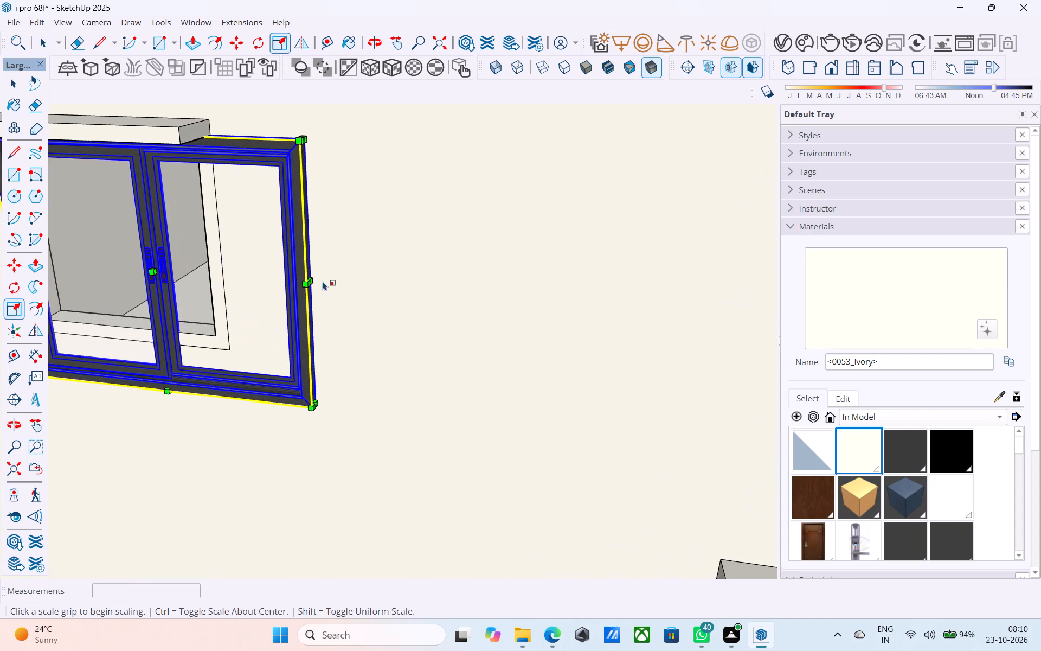
left_click(330, 650)
scroll(329, 650, "up", 6)
key("space")
key("ctrl+s")
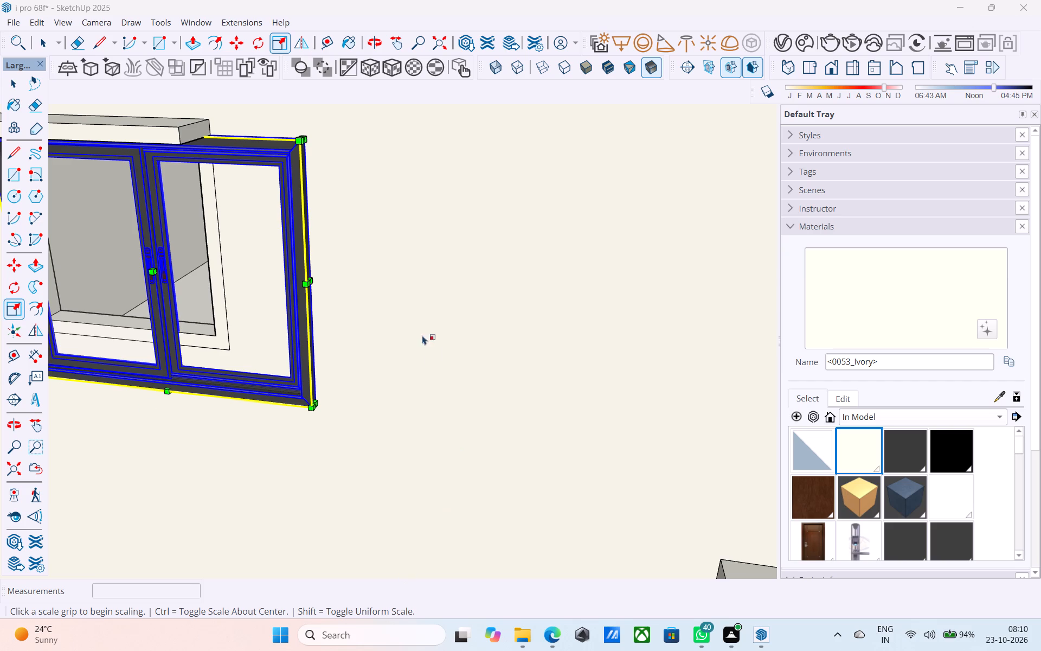
middle_click_drag(347, 305, 549, 338)
scroll(539, 336, "up", 5)
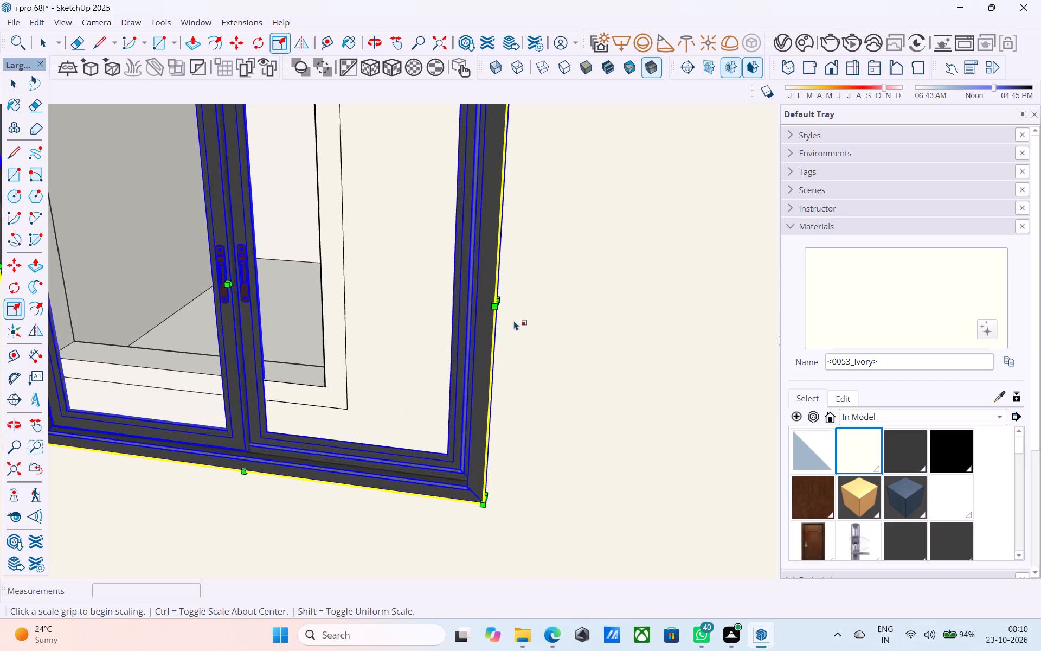
scroll(514, 321, "up", 1)
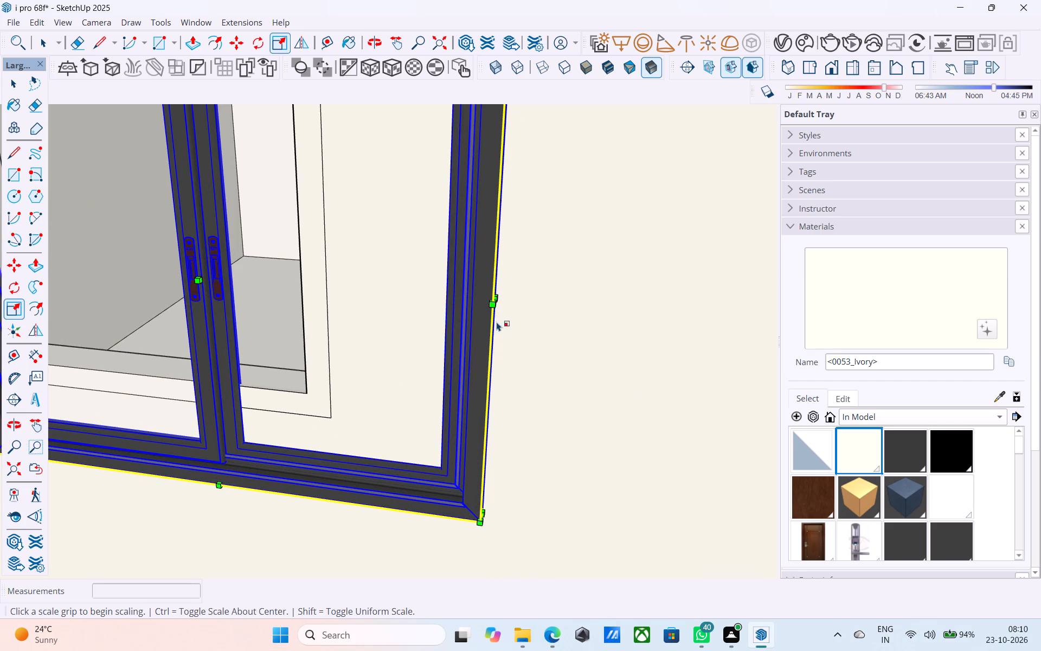
left_click(497, 297)
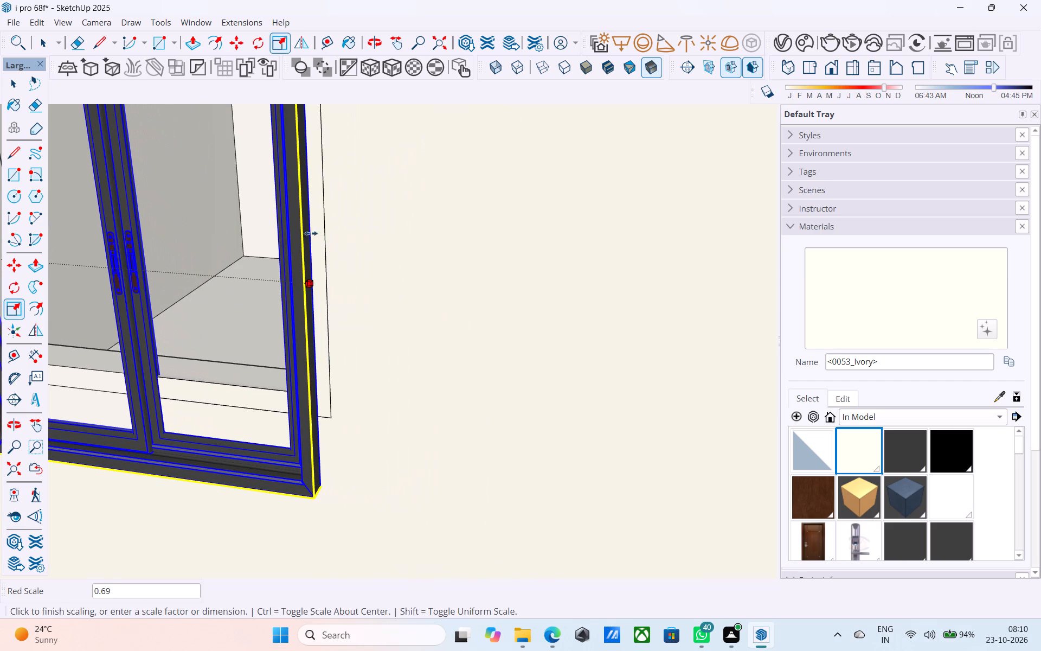
left_click(321, 238)
Scale the upper side window's height along the green axis to about 0.82, matching its bottom edge to the opening.
scroll(350, 242, "down", 9)
middle_click_drag(406, 334, 400, 369, "shift")
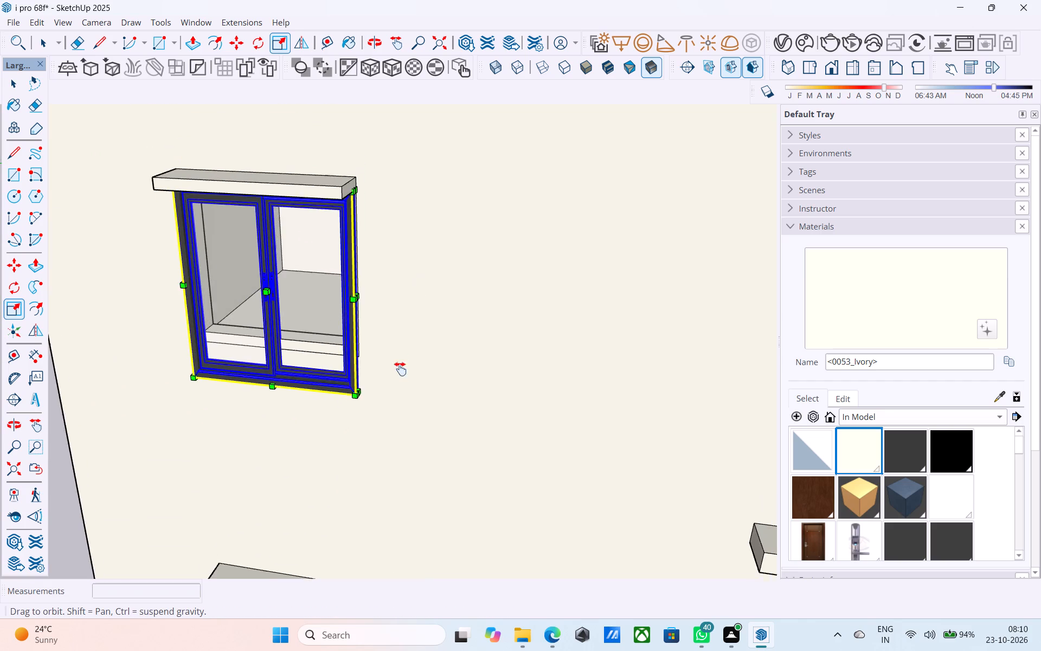
middle_click_drag(400, 369, 467, 221, "shift")
middle_click_drag(382, 295, 435, 346)
scroll(435, 346, "up", 5)
middle_click_drag(427, 347, 378, 368)
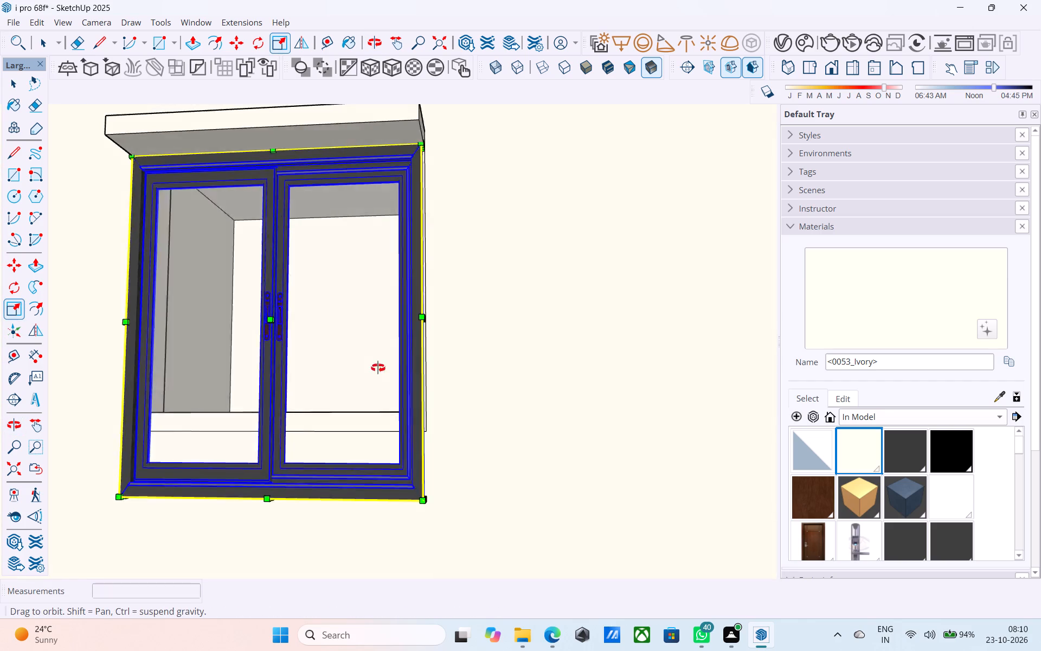
middle_click_drag(378, 368, 253, 465)
scroll(382, 334, "up", 1)
middle_click_drag(387, 347, 518, 218)
middle_click_drag(372, 432, 487, 296)
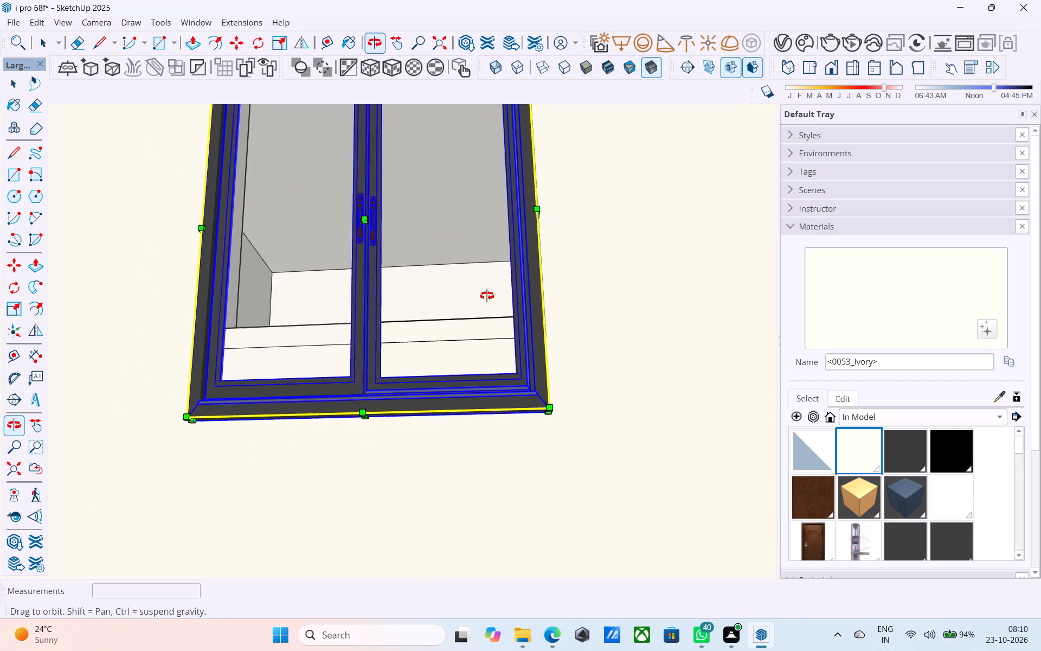
middle_click_drag(487, 296, 501, 250)
scroll(390, 439, "up", 4)
scroll(358, 395, "up", 4)
left_click(358, 394)
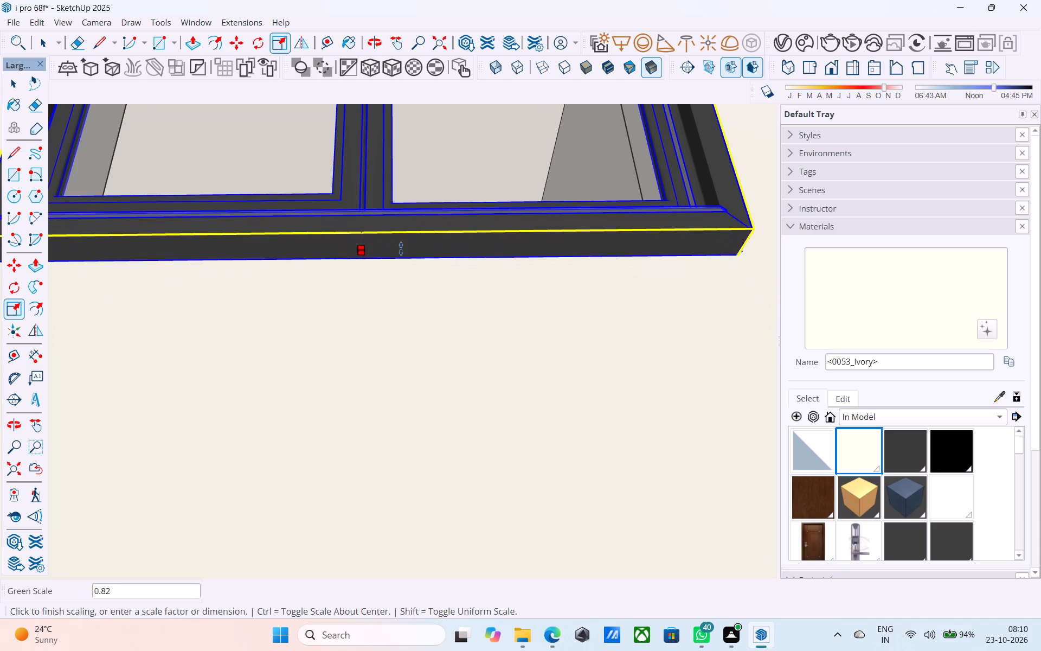
left_click(400, 246)
scroll(401, 204, "down", 19)
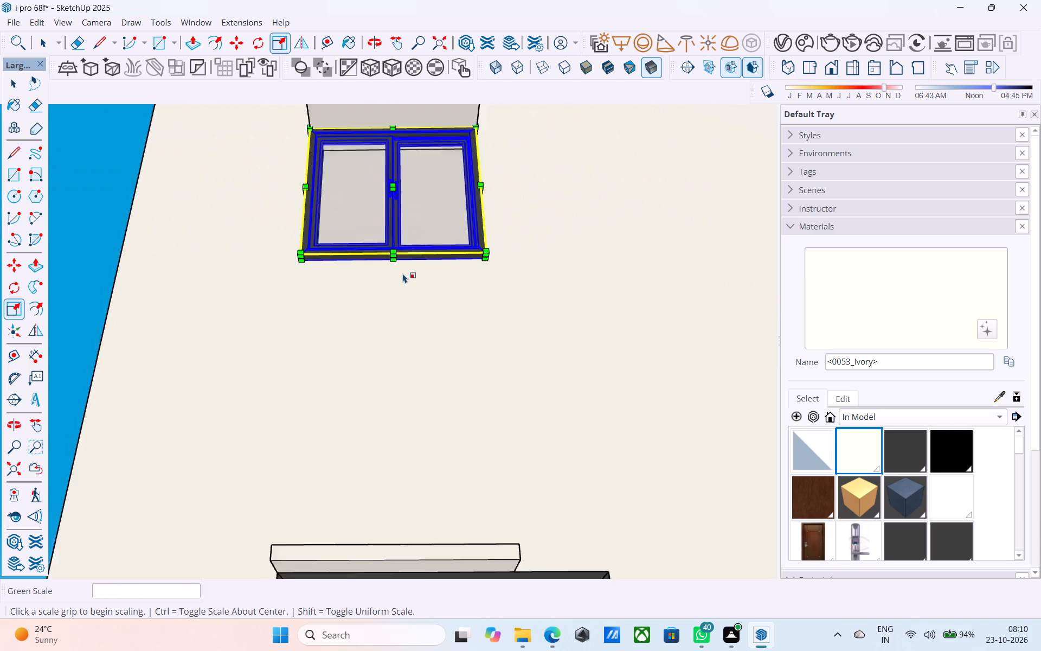
scroll(403, 273, "down", 11)
scroll(418, 450, "up", 5)
Scale the ground-floor side window's width along the red axis to match its opening, refining it by about 1.02.
key("space")
left_click(419, 422)
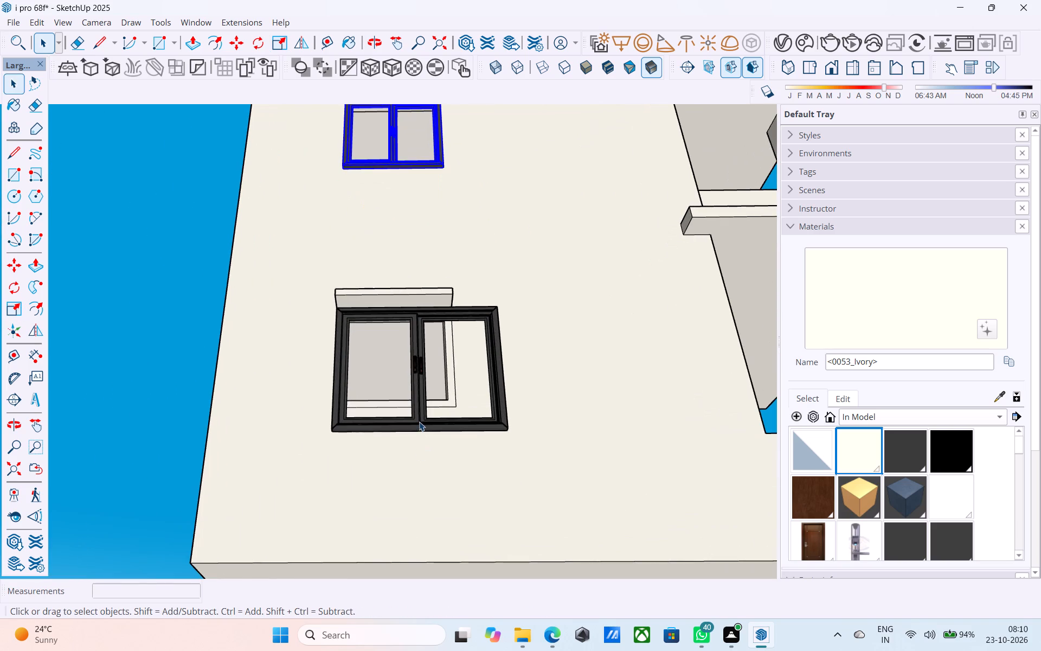
key("s")
middle_click_drag(454, 422, 232, 473)
scroll(393, 369, "up", 7)
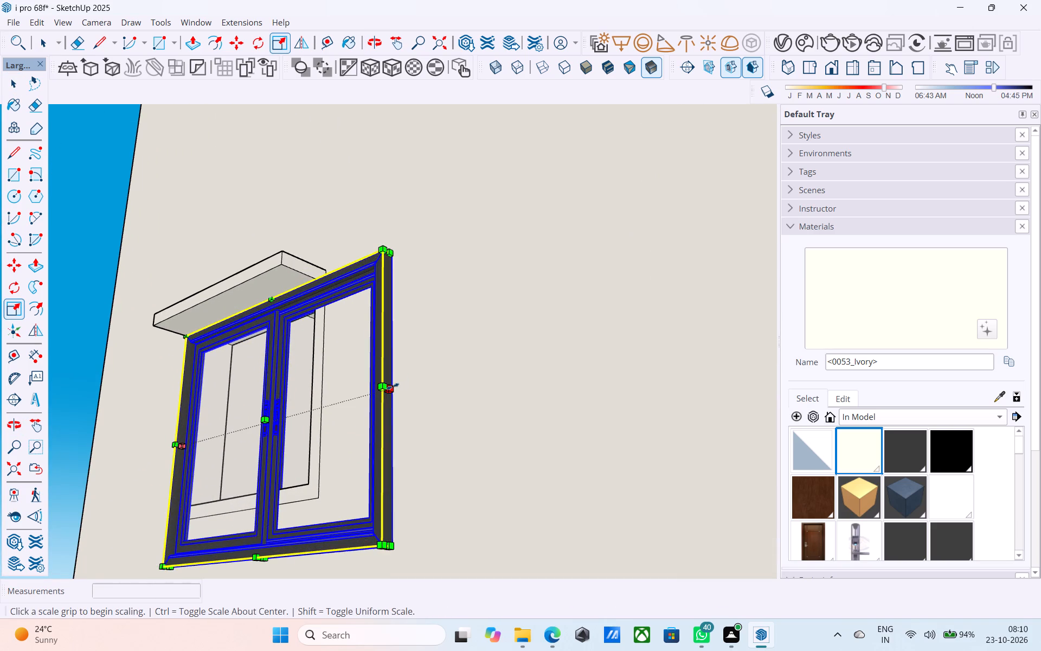
left_click(393, 386)
left_click(306, 382)
scroll(317, 364, "down", 1)
middle_click_drag(325, 367, 408, 380)
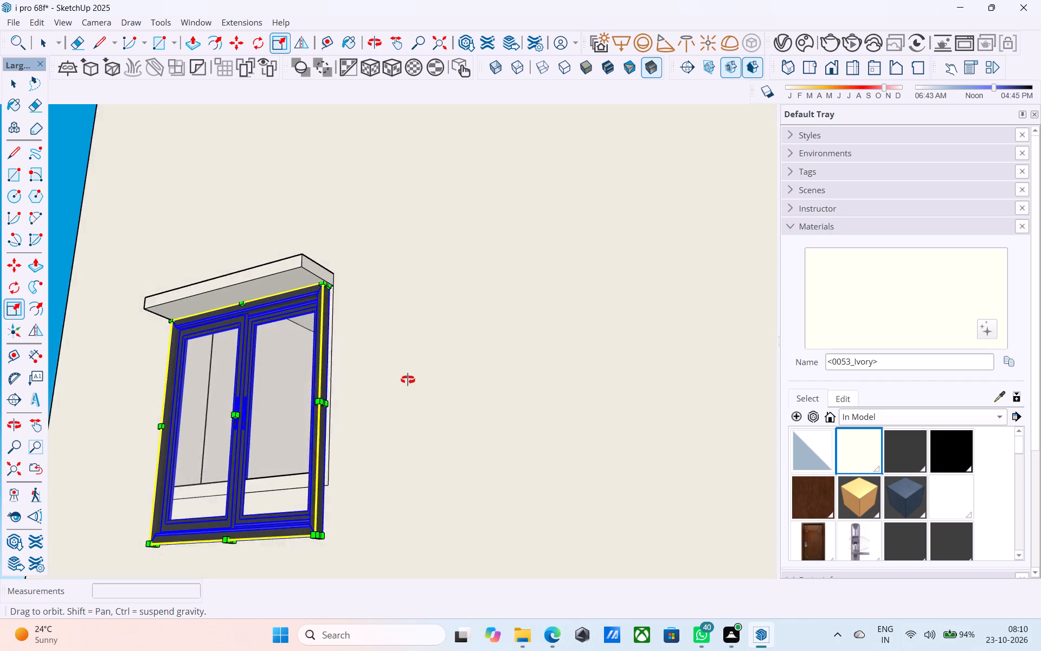
middle_click_drag(408, 380, 412, 381)
scroll(326, 412, "up", 8)
left_click(331, 399)
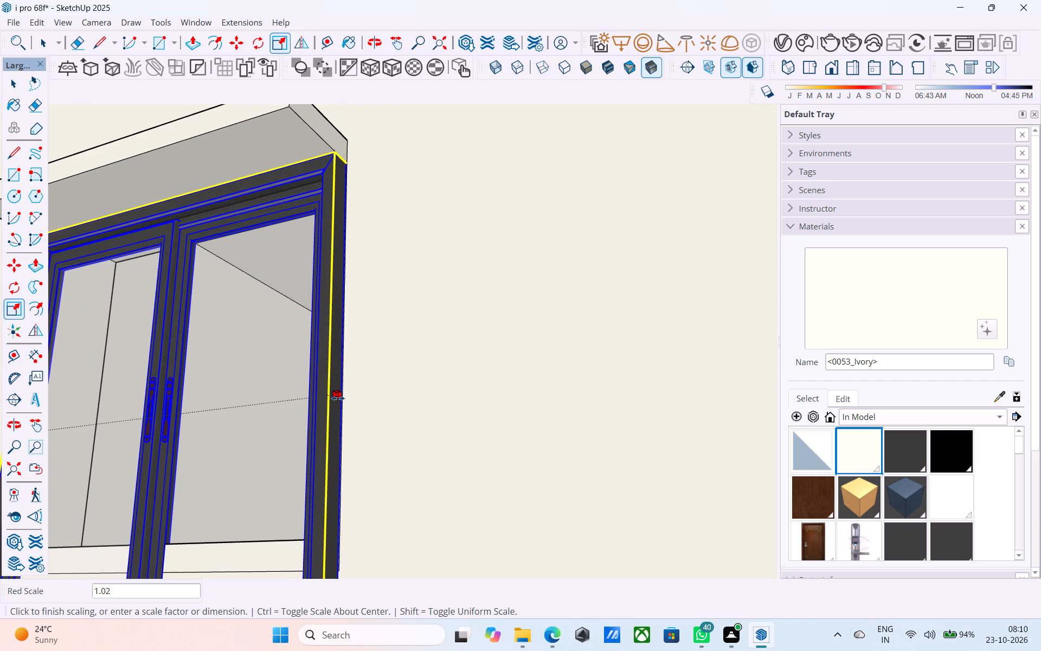
left_click(338, 398)
Scale the ground-floor side window's height along the green axis to about 0.81, matching the bottom of its opening.
scroll(362, 356, "down", 10)
middle_click_drag(362, 386, 624, 429, "shift")
middle_click_drag(389, 505, 396, 500)
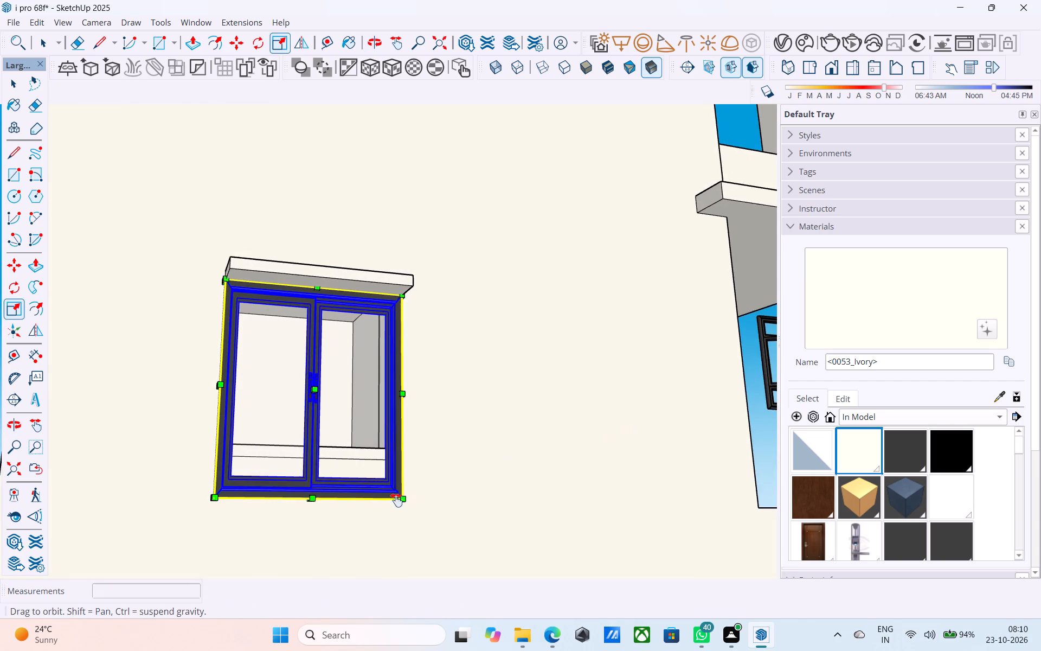
middle_click_drag(396, 500, 393, 405)
scroll(350, 438, "up", 11)
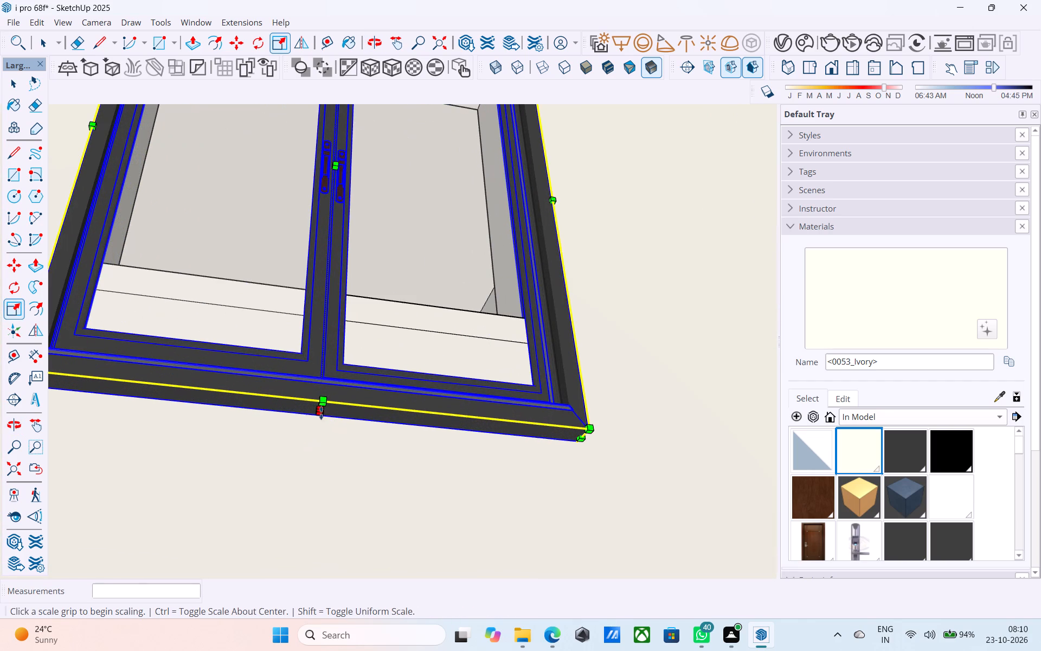
left_click(321, 411)
left_click(324, 310)
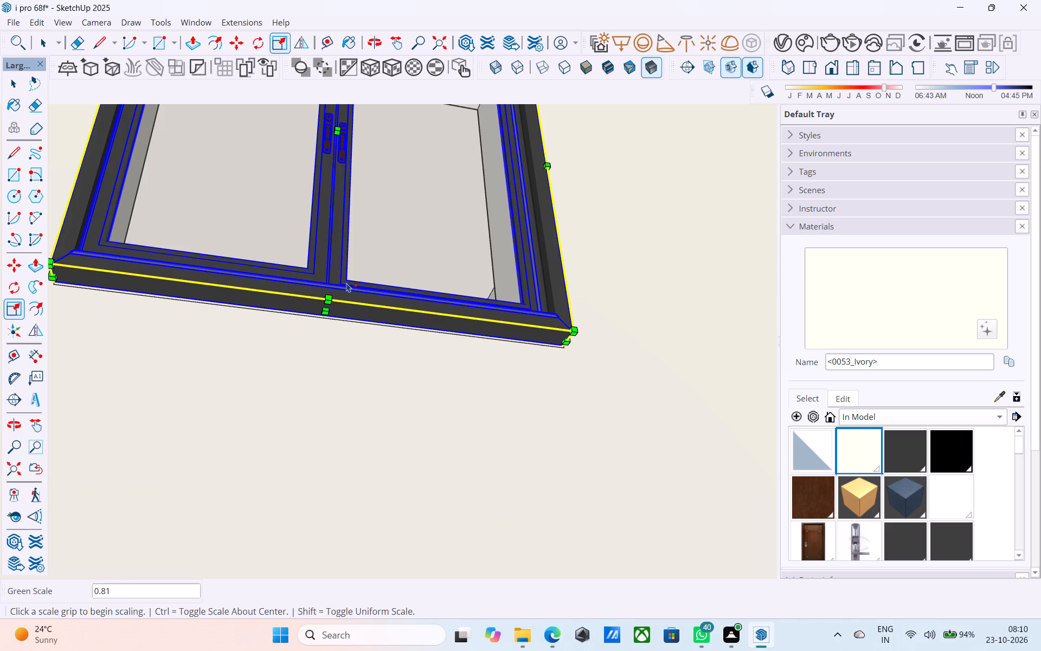
scroll(369, 276, "down", 8)
key("space")
scroll(391, 301, "down", 10)
Rotate the loose three-panel louvred window in front of the house so it runs parallel to the front facade.
middle_click_drag(393, 310, 368, 481)
scroll(357, 464, "down", 5)
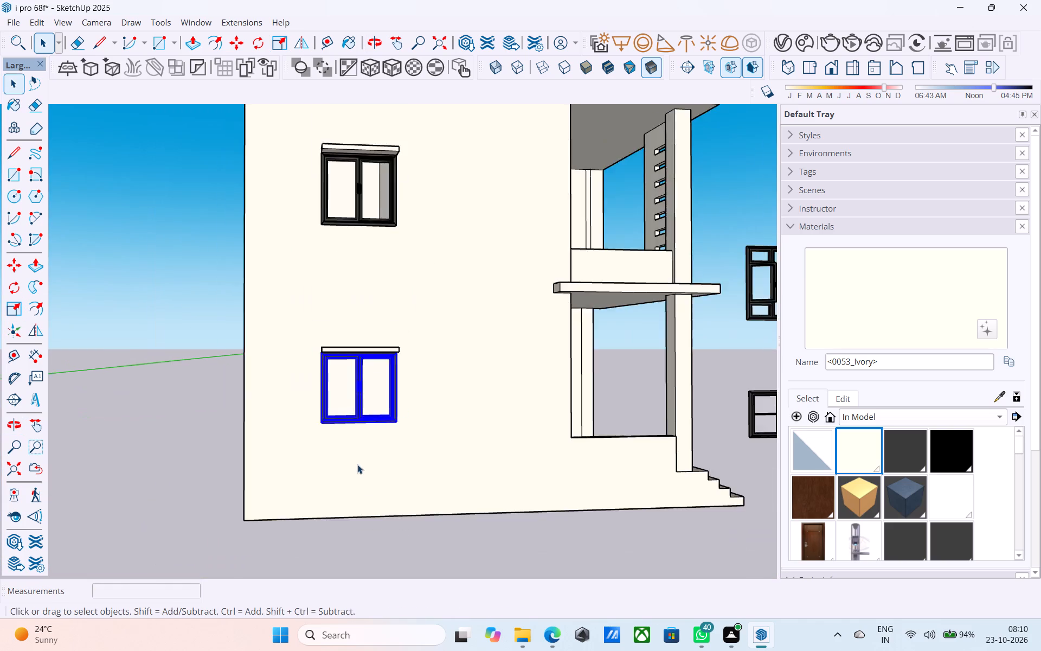
scroll(357, 464, "down", 7)
middle_click_drag(378, 441, 308, 490)
scroll(380, 464, "down", 4)
middle_click_drag(443, 452, 227, 449)
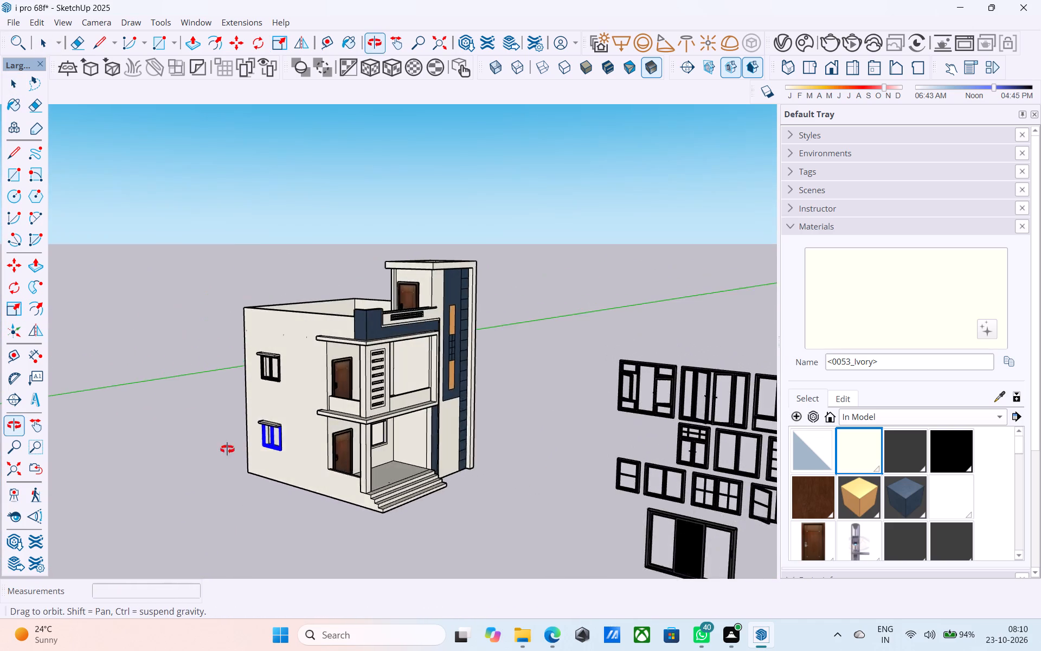
middle_click_drag(227, 449, 219, 449)
scroll(413, 420, "down", 9)
middle_click_drag(462, 458, 338, 498)
scroll(308, 374, "down", 4)
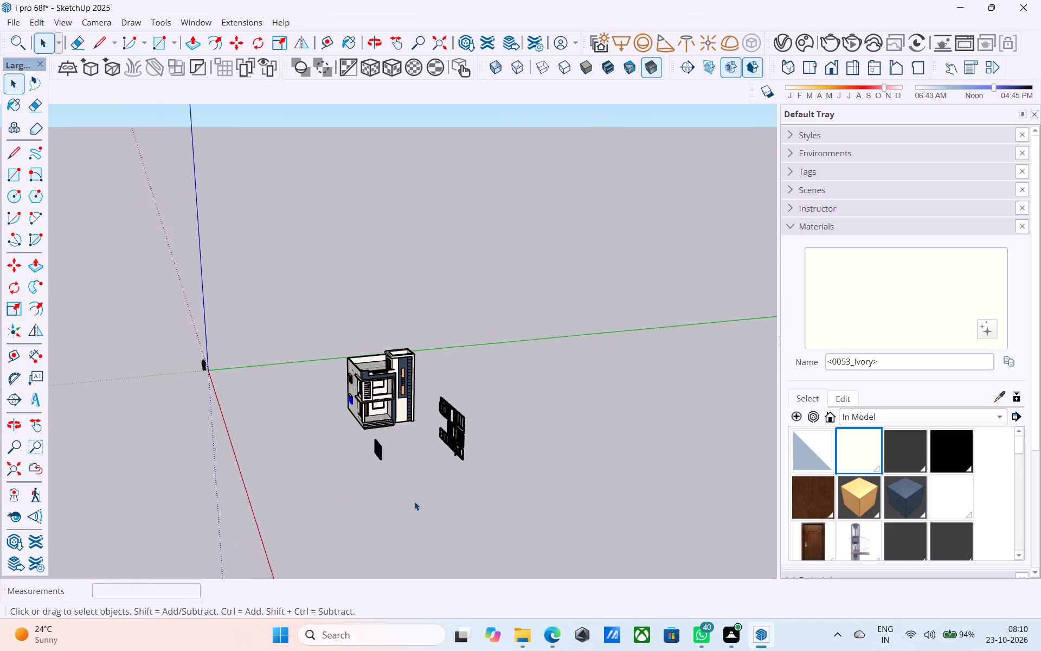
middle_click_drag(411, 502, 375, 537)
scroll(396, 468, "up", 8)
left_click(348, 448)
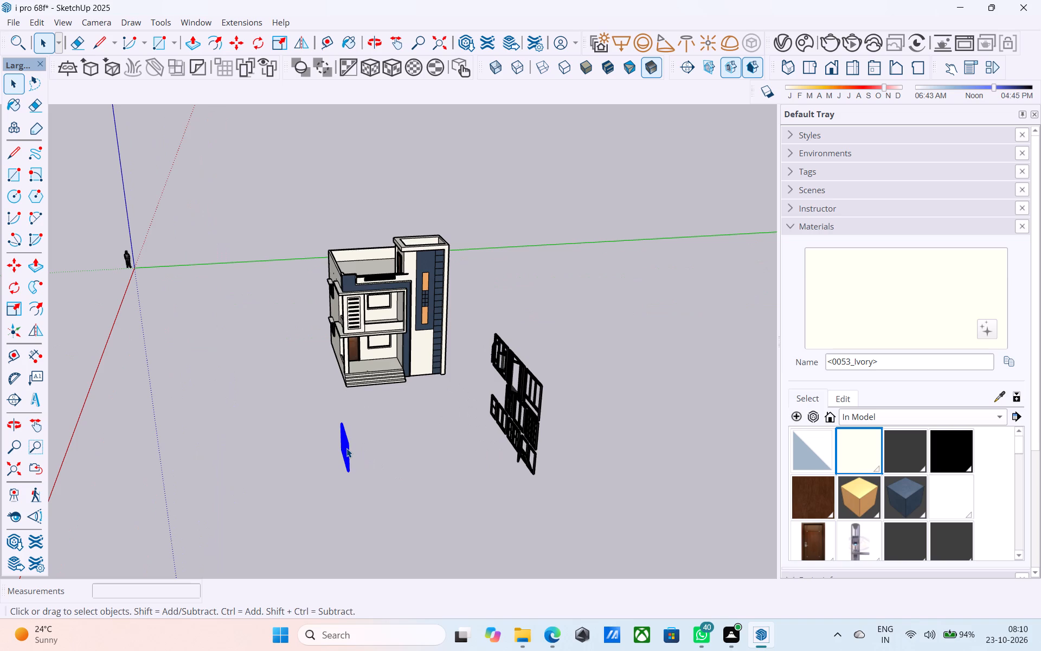
key("q")
scroll(338, 465, "up", 3)
left_click(323, 509)
left_click(376, 506)
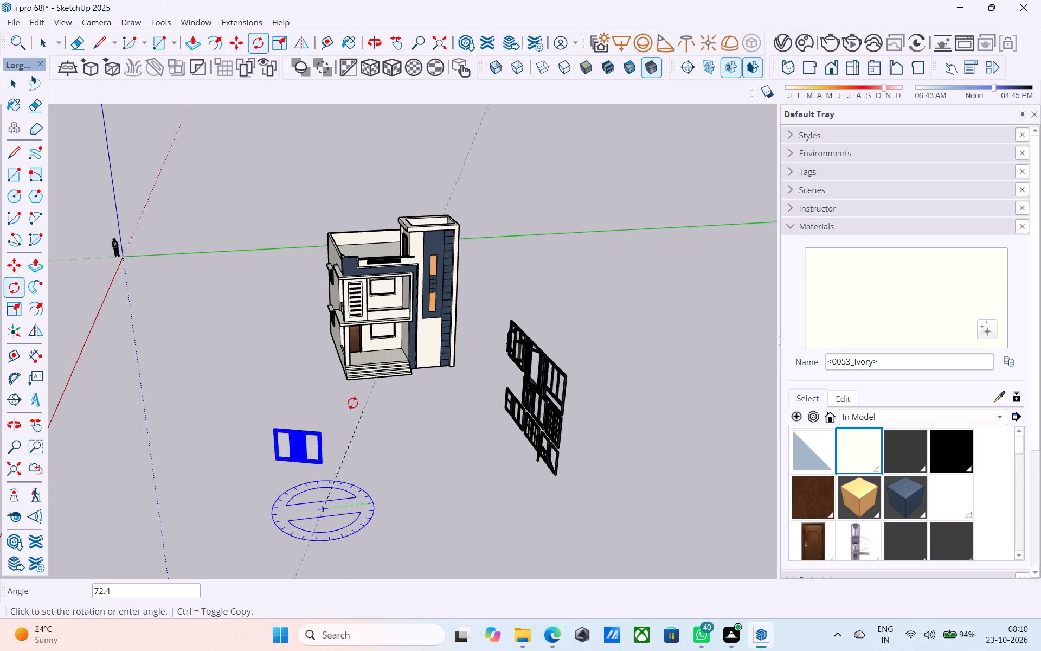
left_click(310, 411)
Delete the group of unused spare windows beside the house, keeping the loose three-panel louvred window.
scroll(476, 433, "down", 4)
middle_click_drag(487, 441, 721, 445)
key("space")
key("e")
left_click_drag(592, 416, 516, 334)
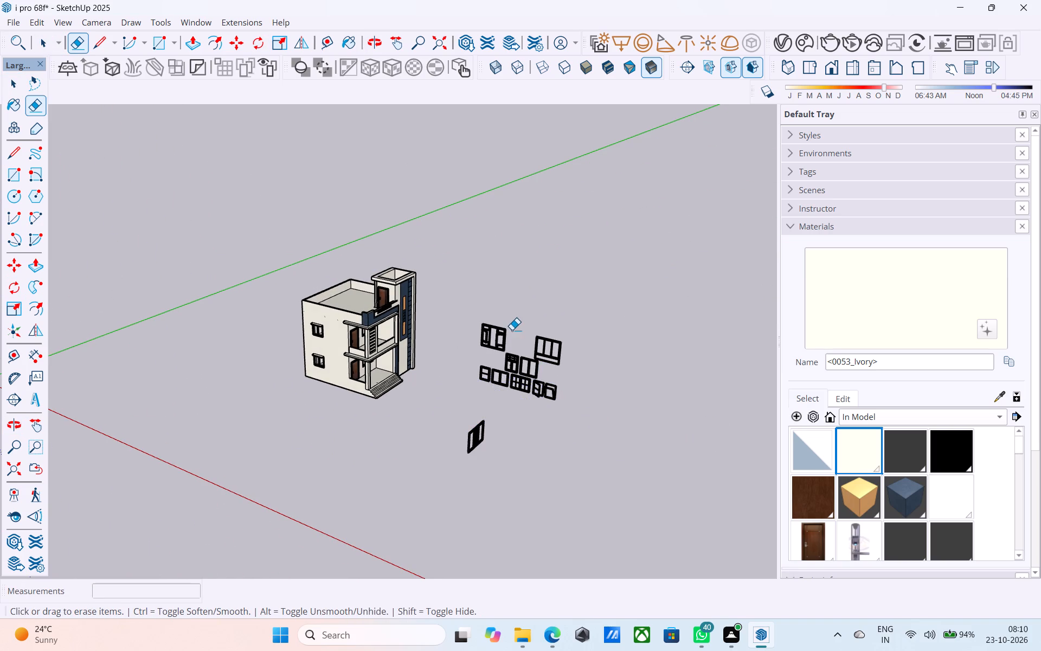
key("space")
left_click(516, 356)
left_click_drag(582, 410, 468, 277)
key("Delete")
Scale the three-panel louvred window down uniformly from its top corner in two passes, the second to about 0.78.
scroll(494, 292, "down", 5)
middle_click_drag(493, 319, 427, 319)
scroll(491, 445, "up", 7)
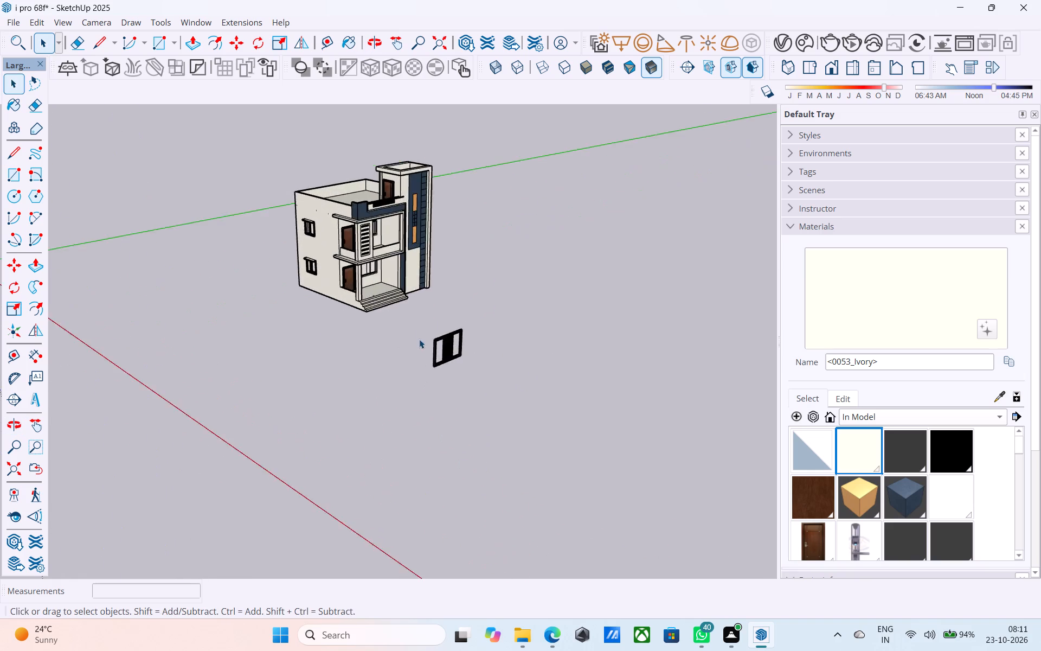
scroll(419, 339, "up", 10)
left_click(459, 374)
key("m")
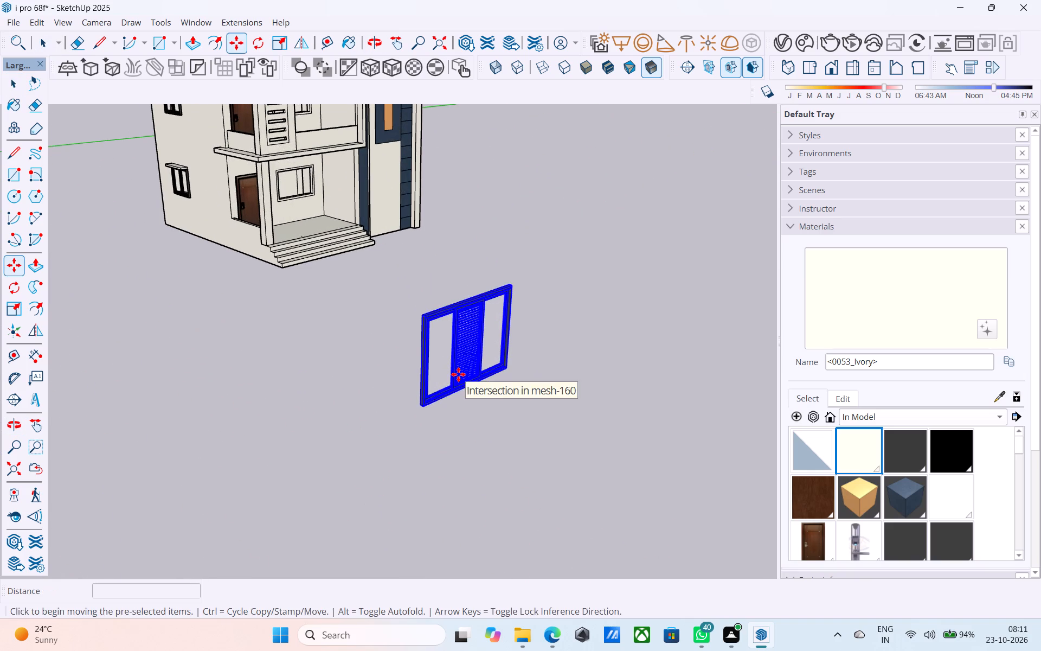
key("s")
middle_click_drag(458, 374, 353, 359)
middle_click_drag(353, 359, 395, 426, "shift")
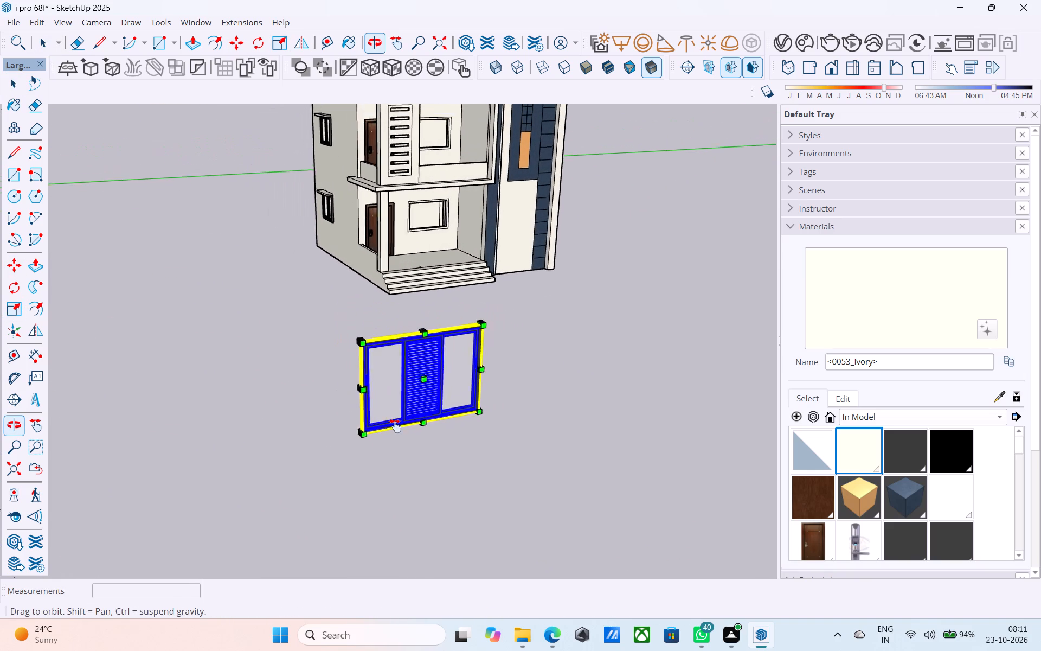
middle_click_drag(395, 426, 387, 423, "shift")
scroll(384, 395, "up", 4)
left_click(402, 357)
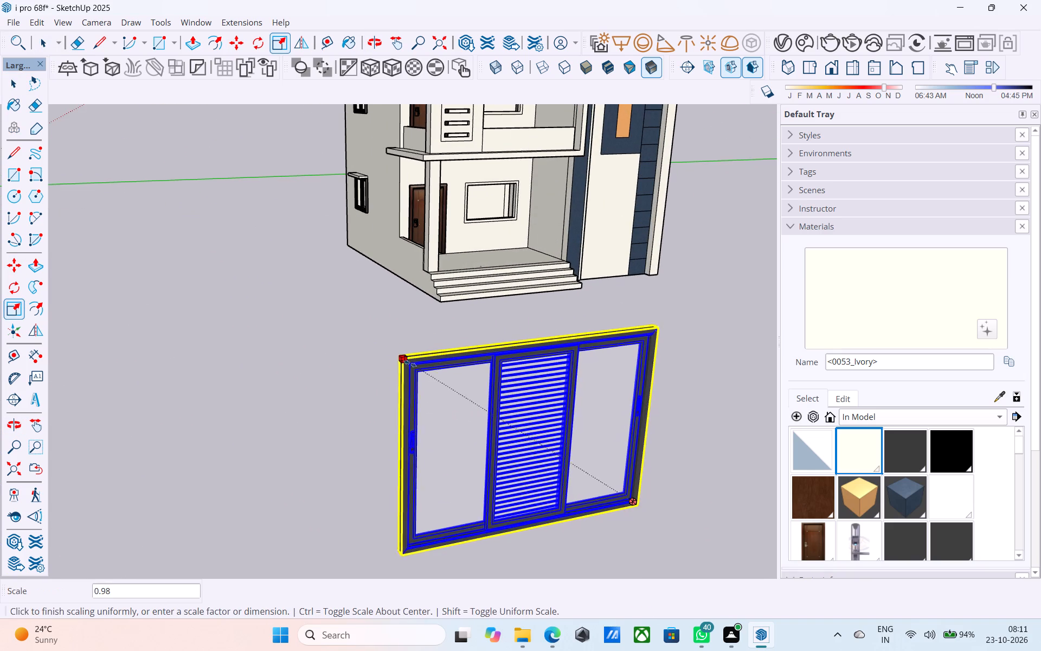
left_click(436, 394)
middle_click_drag(468, 413, 286, 368)
scroll(267, 359, "down", 5)
middle_click_drag(393, 441, 497, 442)
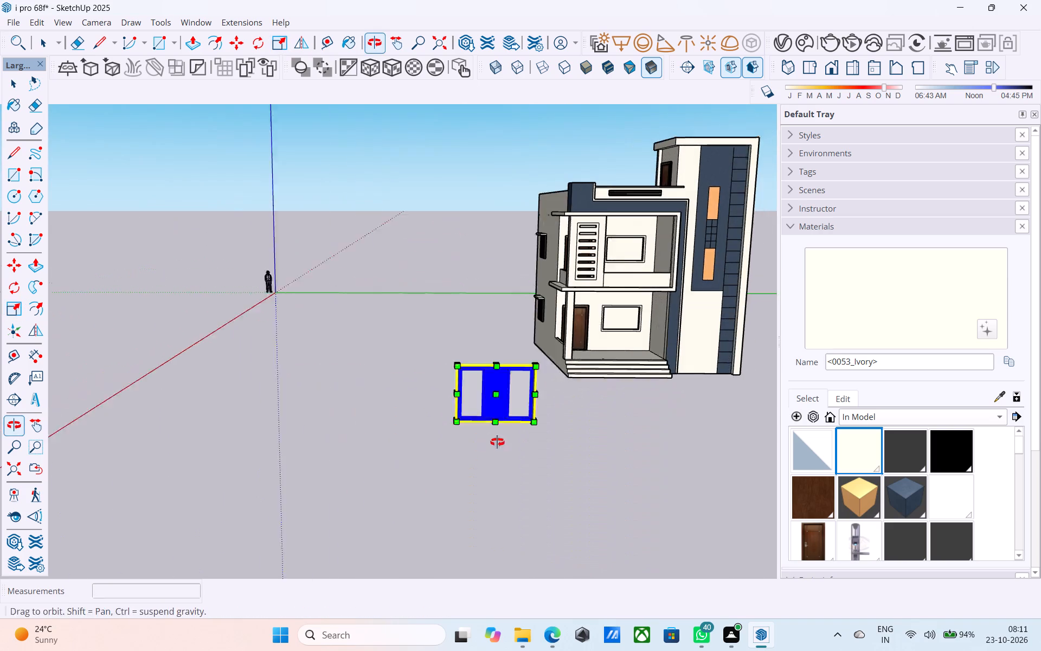
middle_click_drag(497, 442, 498, 443)
scroll(556, 391, "up", 12)
left_click(510, 342)
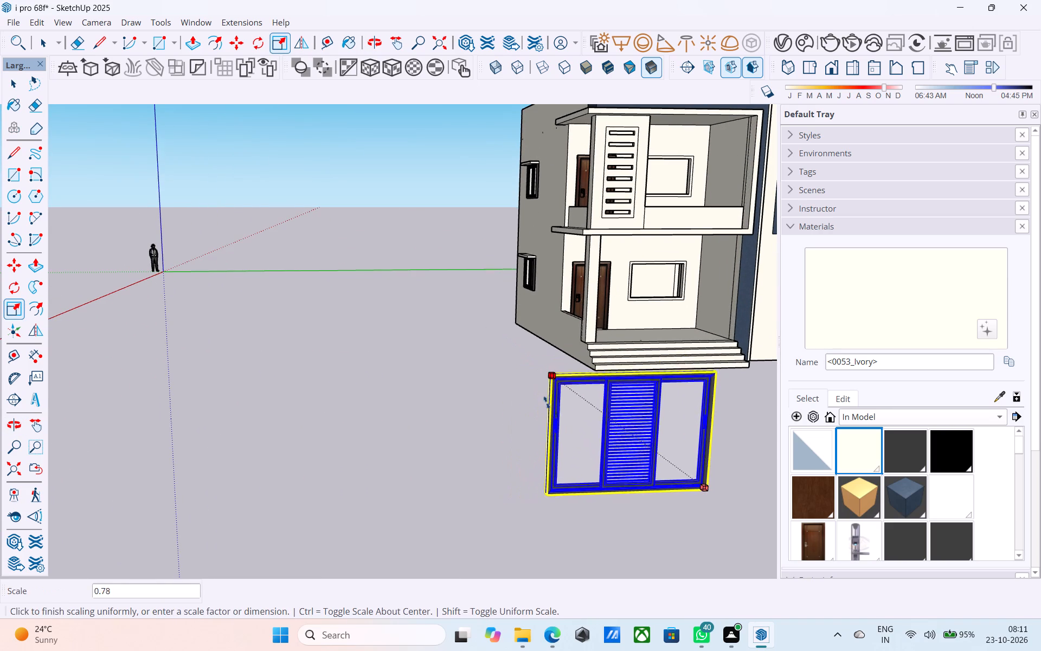
left_click(548, 405)
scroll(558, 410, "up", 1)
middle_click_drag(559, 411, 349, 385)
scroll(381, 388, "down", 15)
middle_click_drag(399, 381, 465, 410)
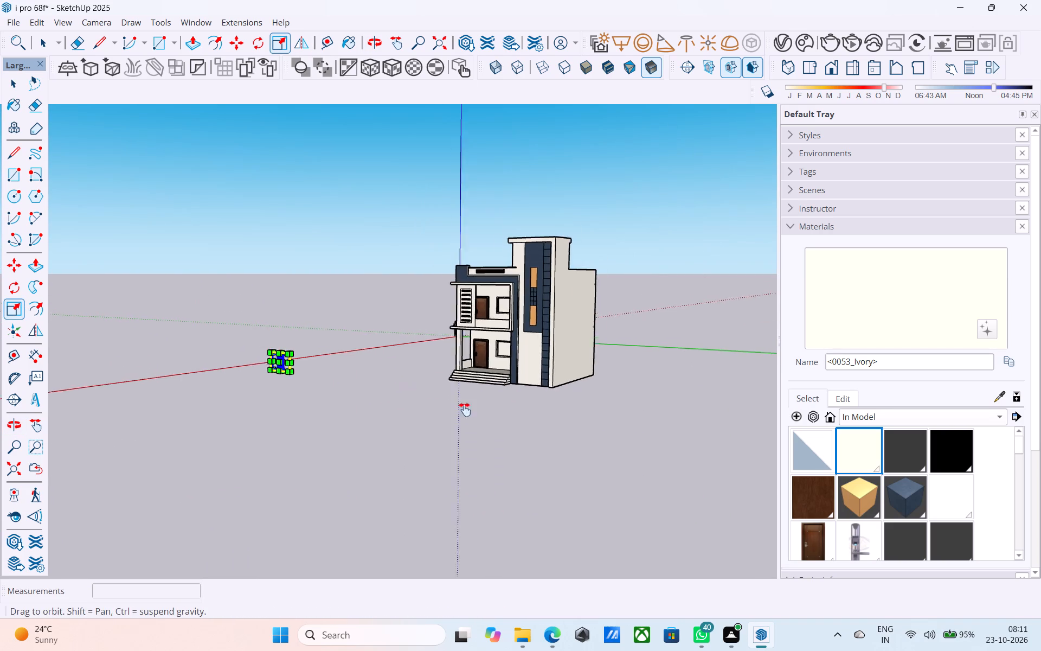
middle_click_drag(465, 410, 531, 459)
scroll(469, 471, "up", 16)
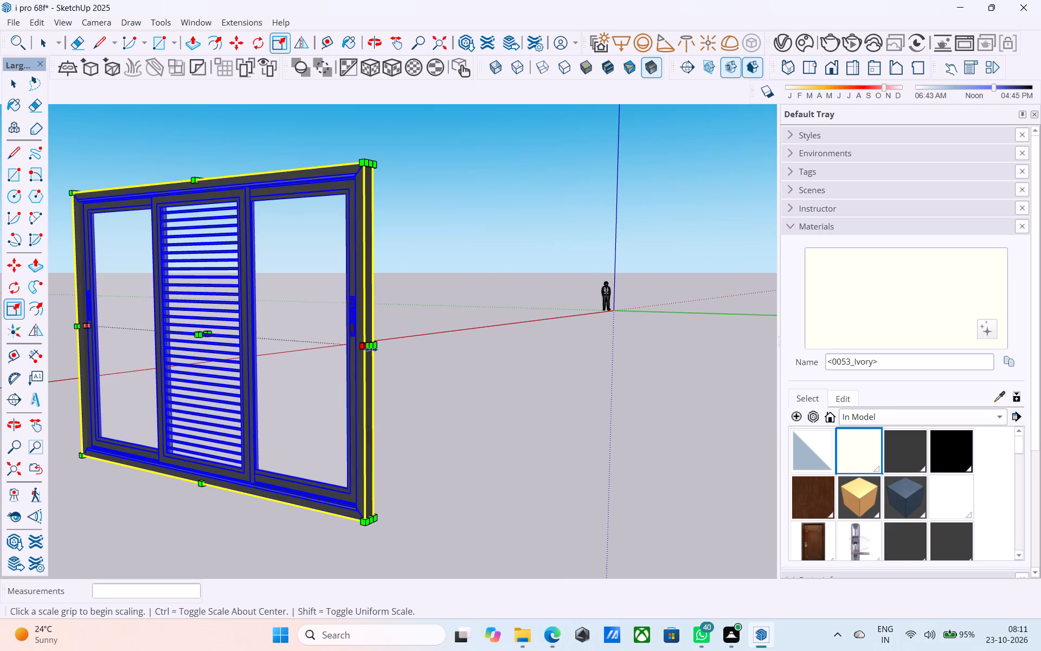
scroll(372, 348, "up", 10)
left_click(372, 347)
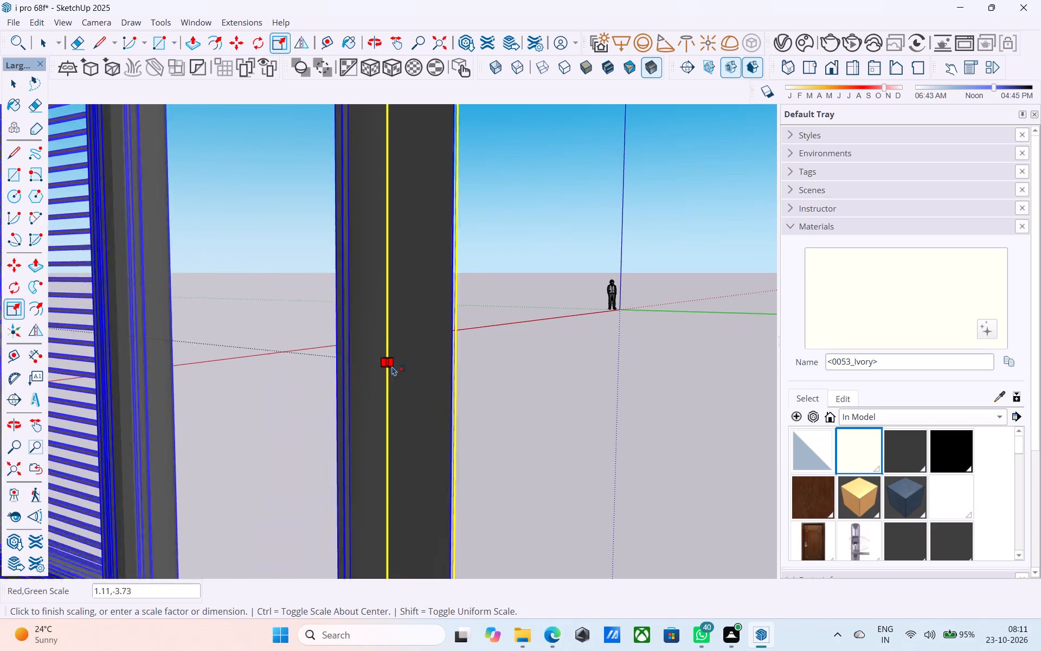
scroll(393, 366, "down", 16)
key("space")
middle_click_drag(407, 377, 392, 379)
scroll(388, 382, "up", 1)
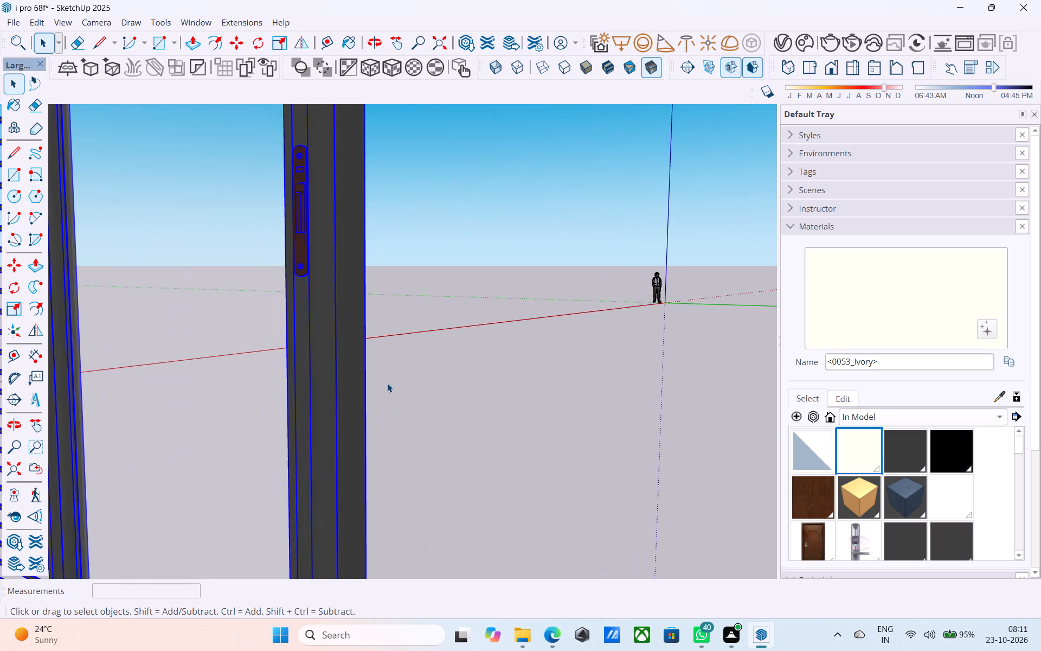
Stretch the three-panel louvred window's width from its side edge until it is roughly twice as wide as tall.
key("s")
middle_click_drag(379, 387, 380, 417)
scroll(407, 383, "down", 10)
scroll(426, 465, "up", 7)
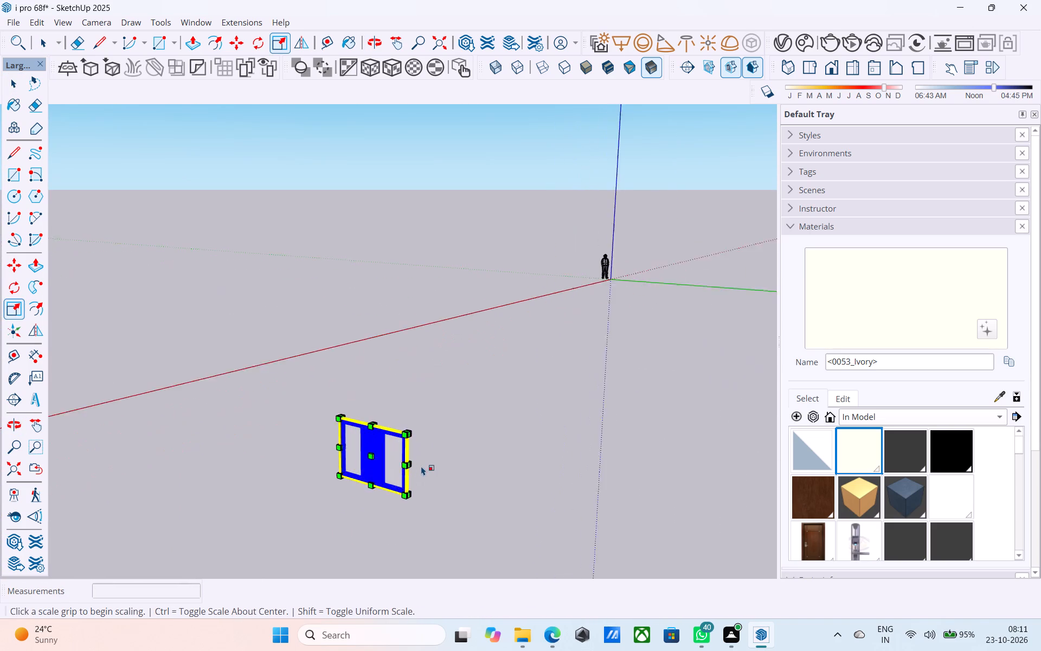
scroll(421, 466, "up", 15)
scroll(365, 462, "down", 3)
scroll(332, 467, "up", 4)
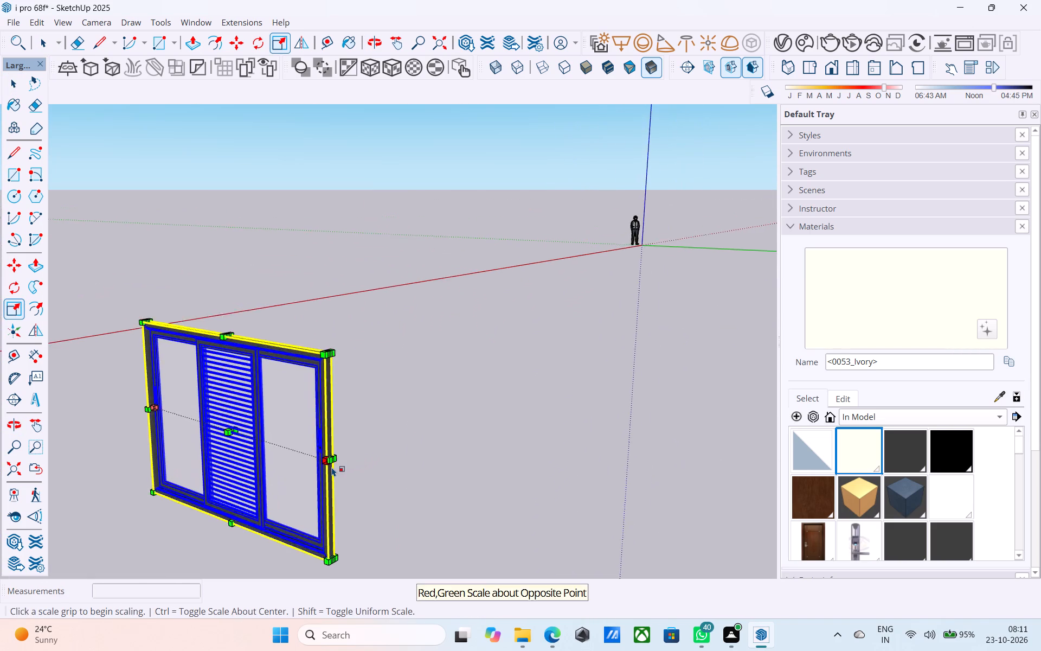
scroll(332, 467, "up", 8)
left_click(330, 448)
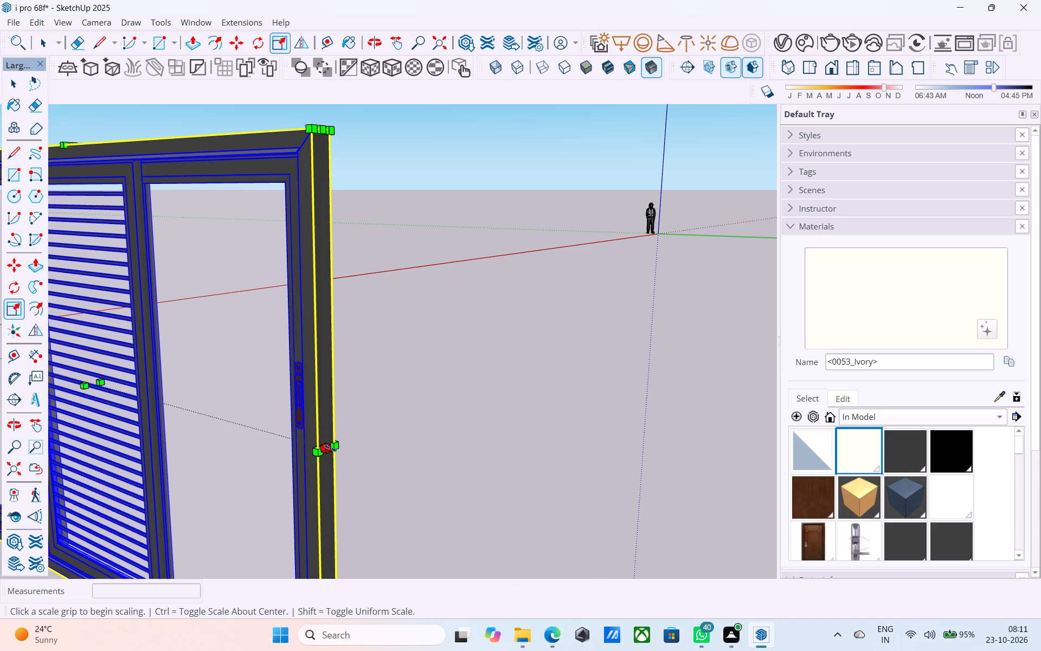
scroll(330, 444, "down", 16)
middle_click_drag(354, 452, 478, 461)
scroll(484, 459, "down", 11)
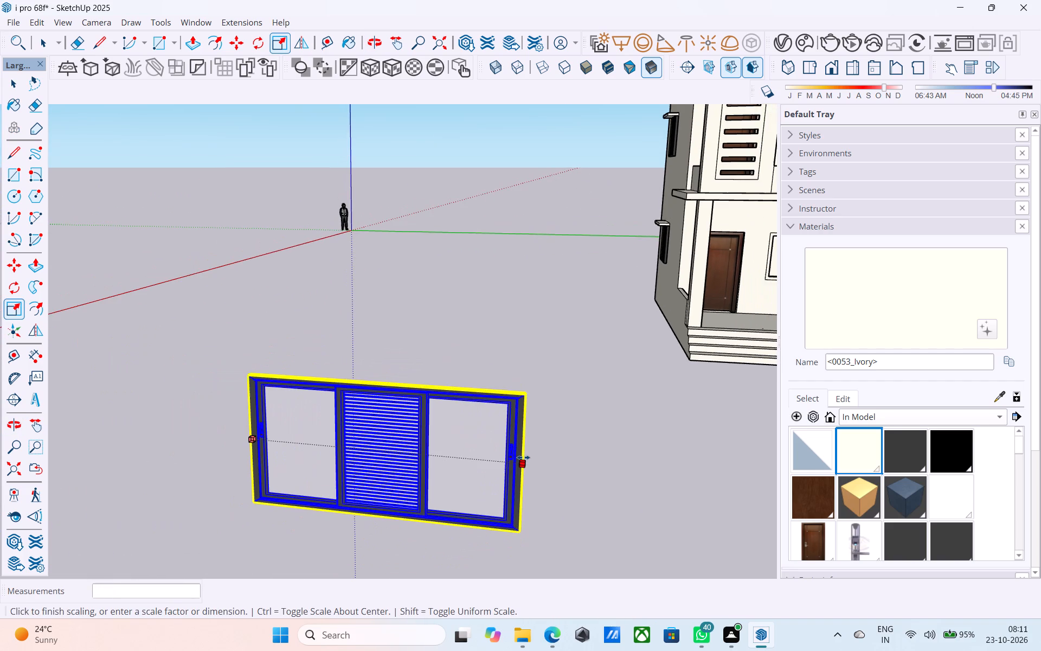
left_click(524, 456)
scroll(474, 447, "down", 5)
middle_click_drag(468, 445, 553, 469)
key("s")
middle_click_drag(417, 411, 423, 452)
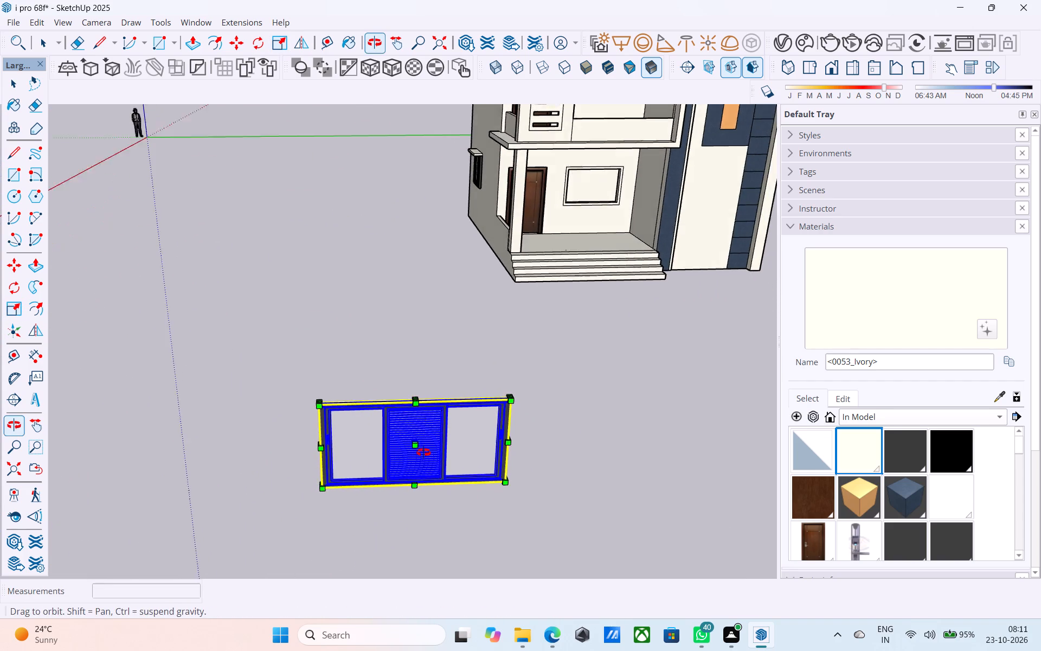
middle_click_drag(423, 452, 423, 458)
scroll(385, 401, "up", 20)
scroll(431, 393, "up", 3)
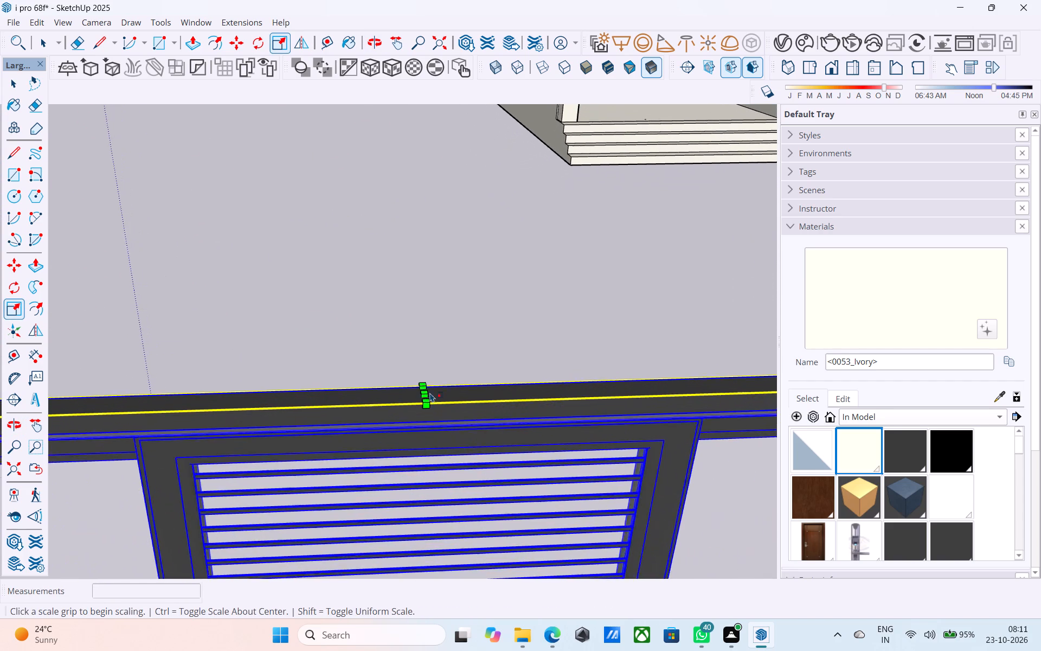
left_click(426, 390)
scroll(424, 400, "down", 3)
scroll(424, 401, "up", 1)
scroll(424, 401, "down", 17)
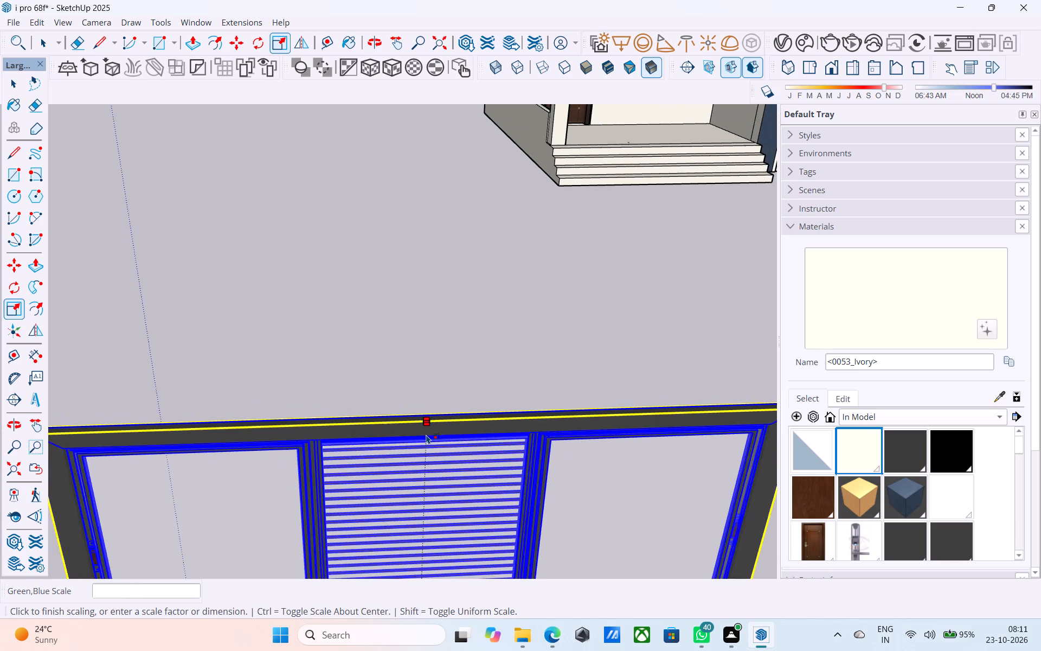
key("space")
Scale the loose three-panel louvred window's height down from its top edge to about 0.87.
scroll(427, 436, "down", 1)
middle_click_drag(428, 436, 557, 388)
scroll(564, 359, "down", 11)
middle_click_drag(554, 393, 617, 418)
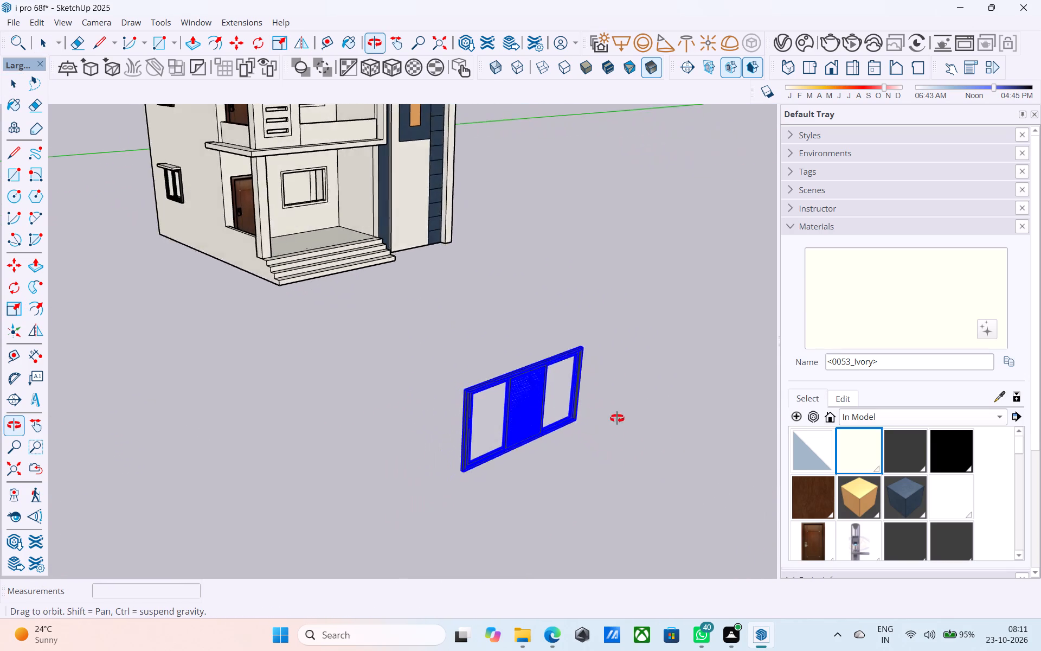
middle_click_drag(617, 418, 656, 468)
key("s")
scroll(512, 376, "up", 17)
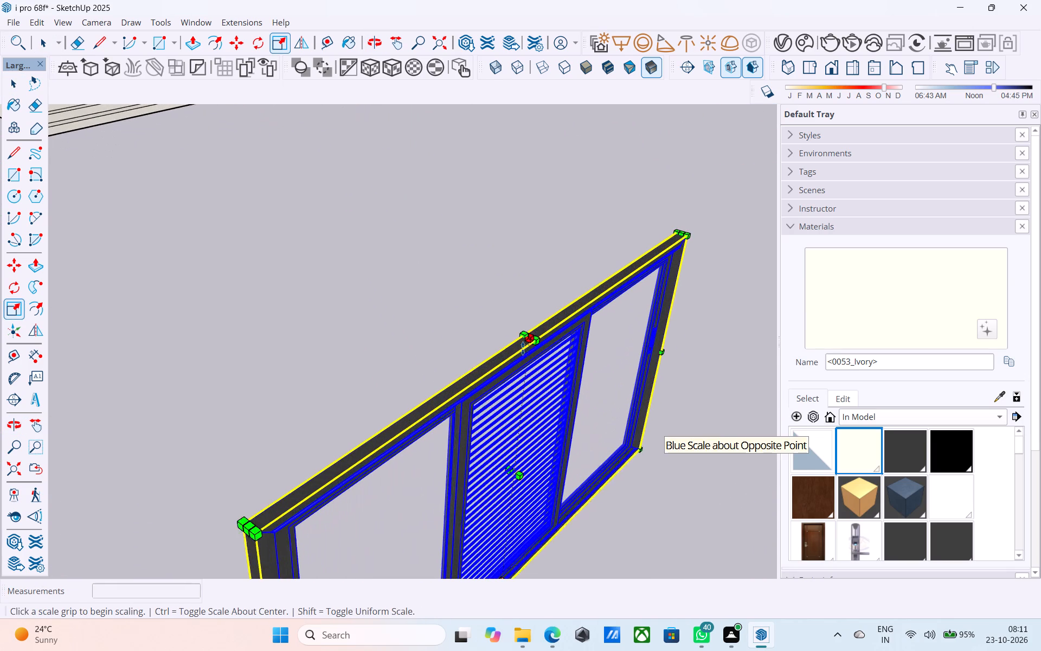
left_click(526, 337)
left_click(518, 381)
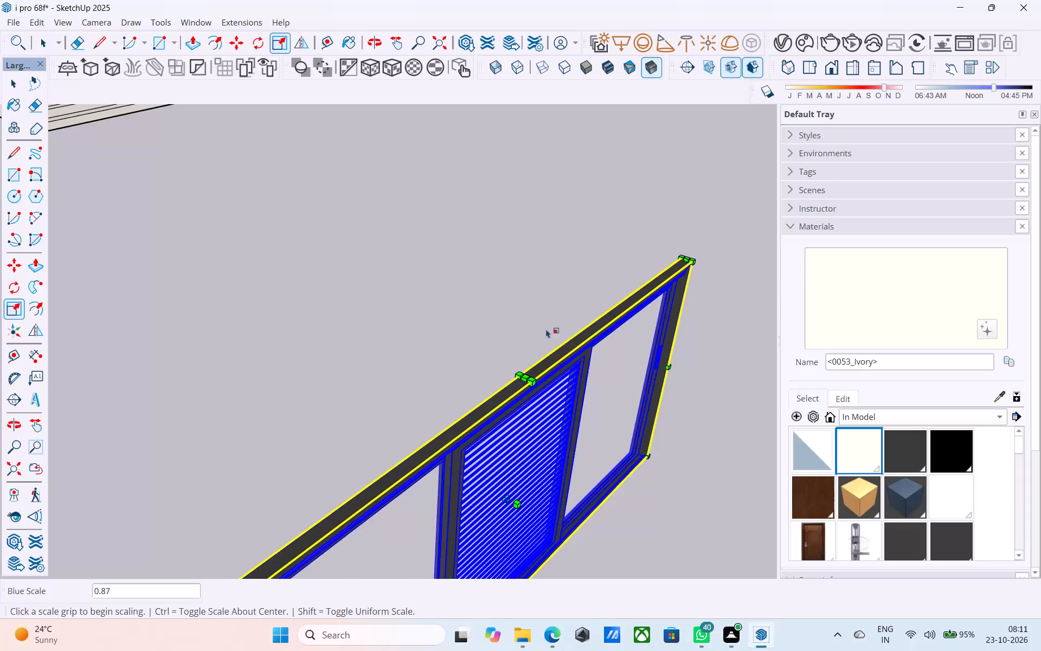
scroll(563, 301, "down", 10)
scroll(570, 302, "up", 1)
scroll(570, 304, "down", 1)
middle_click_drag(502, 396, 468, 316)
Copy the louvred window by its bottom corner onto the ground-floor porch wall, at the window opening beside the door.
key("m")
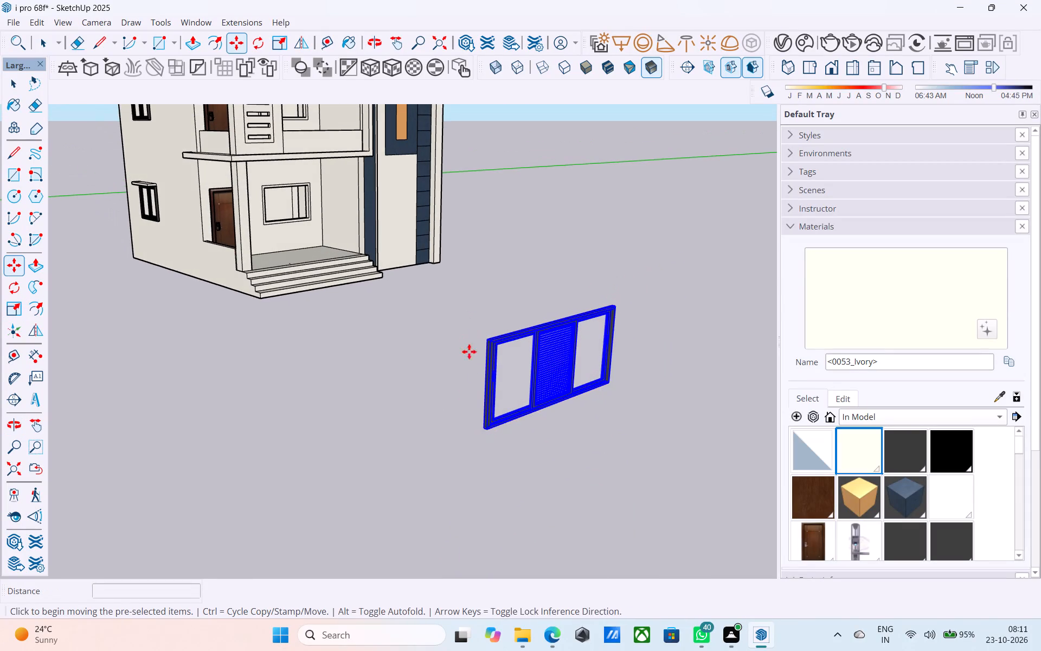
middle_click_drag(486, 423, 577, 450)
scroll(481, 448, "up", 5)
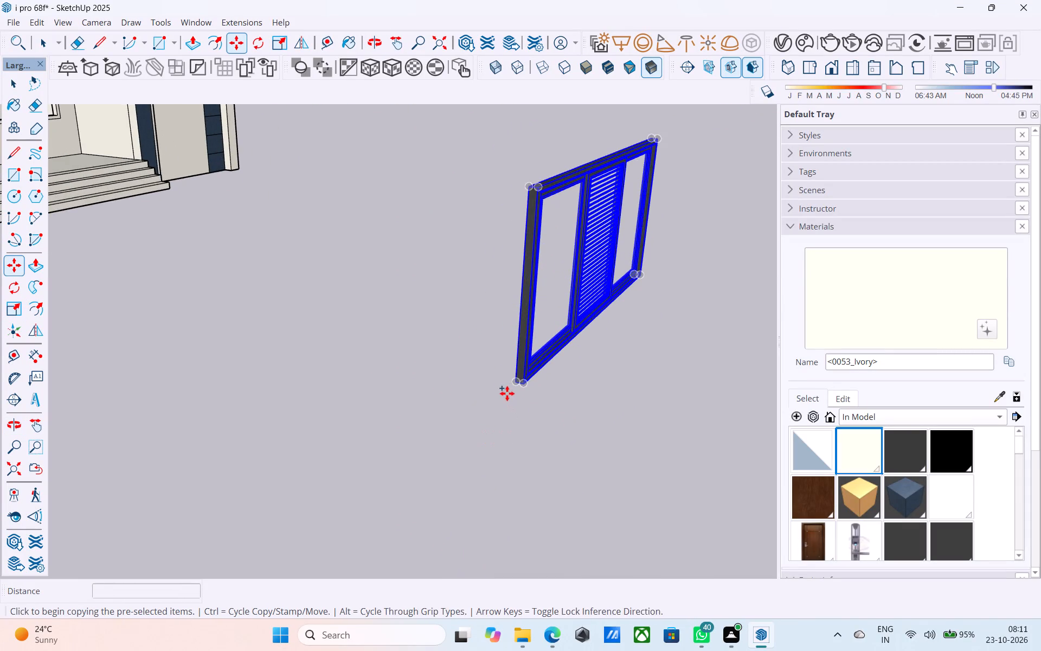
scroll(505, 387, "up", 5)
left_click(571, 361)
scroll(502, 264, "down", 9)
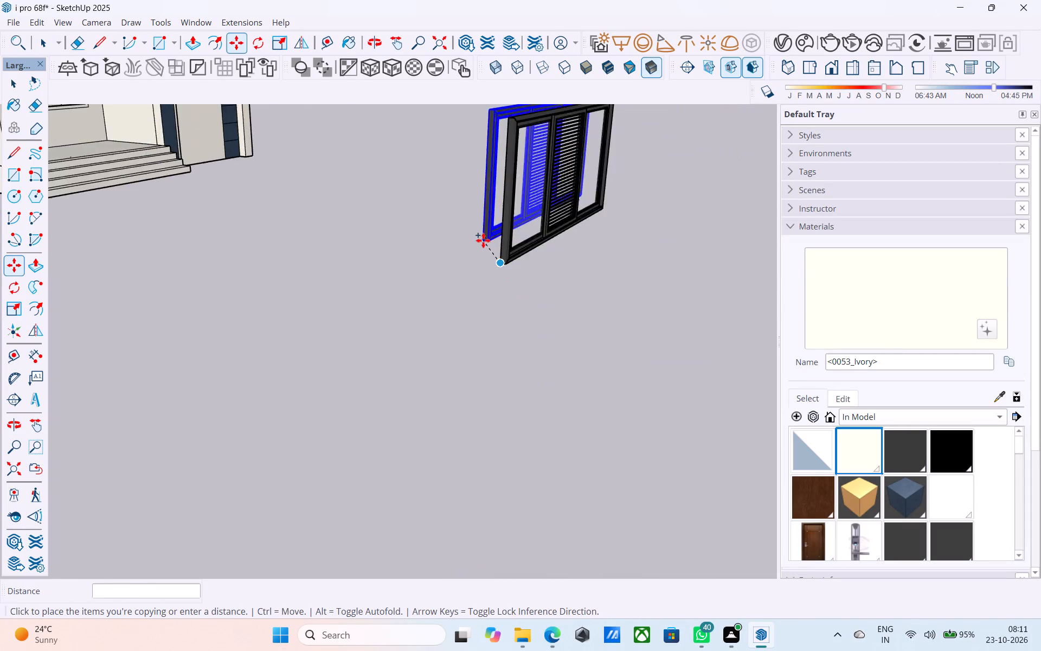
scroll(483, 240, "down", 7)
middle_click_drag(462, 231, 549, 444, "shift")
scroll(396, 297, "up", 7)
middle_click_drag(362, 280, 551, 364, "shift")
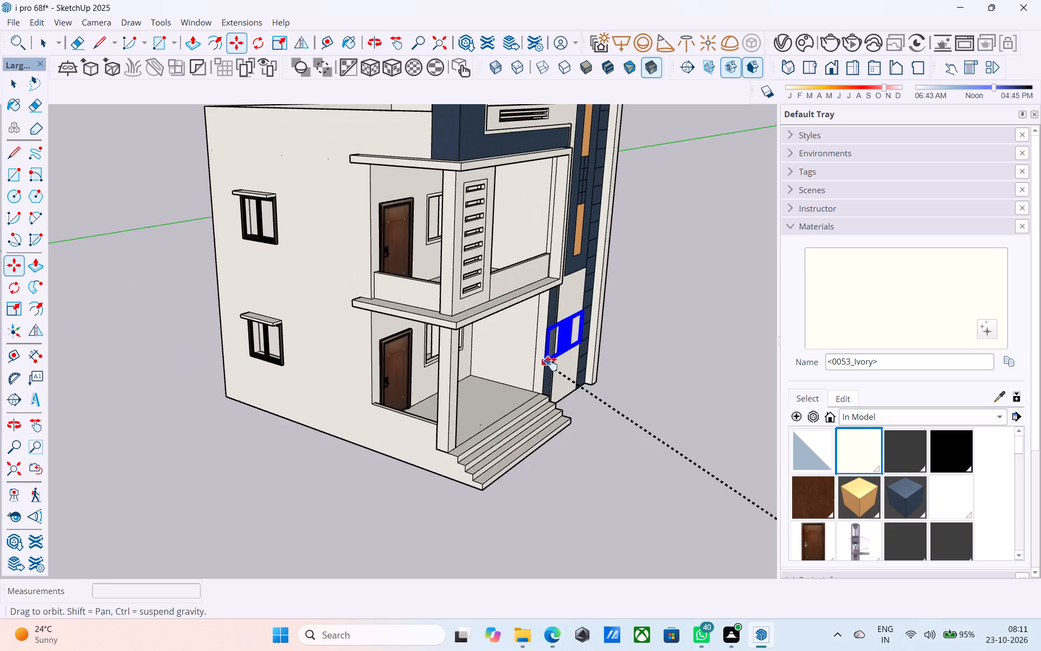
middle_click_drag(551, 364, 421, 360, "shift")
scroll(429, 392, "up", 19)
left_click(413, 338)
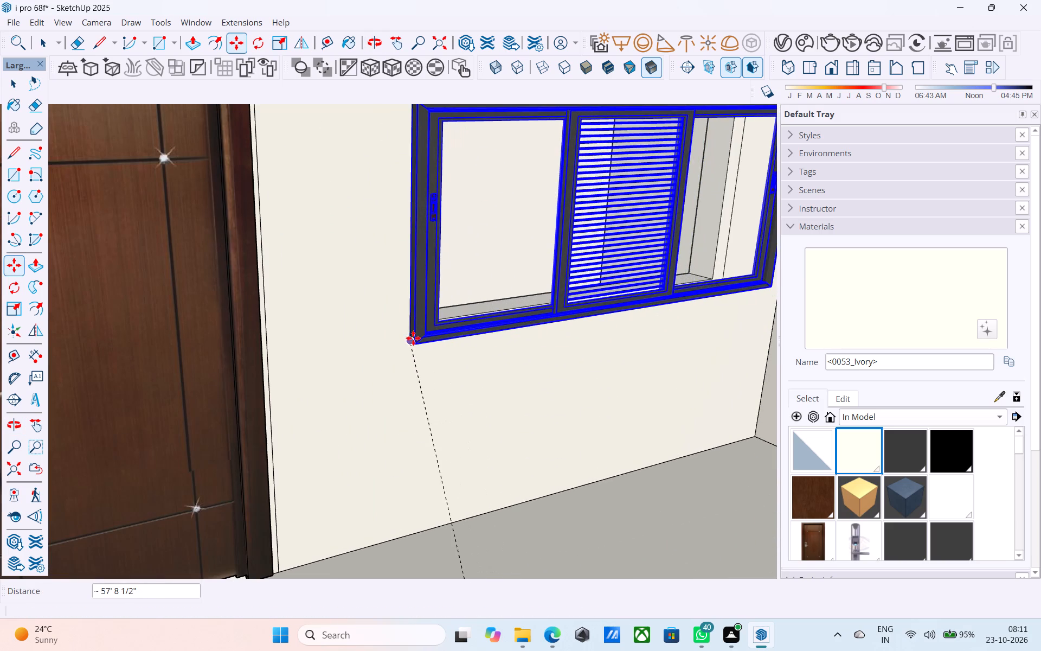
Scale the copied window down uniformly from its bottom corner until its width matches the porch opening's frame.
scroll(351, 317, "down", 11)
middle_click_drag(430, 342, 321, 359)
key("s")
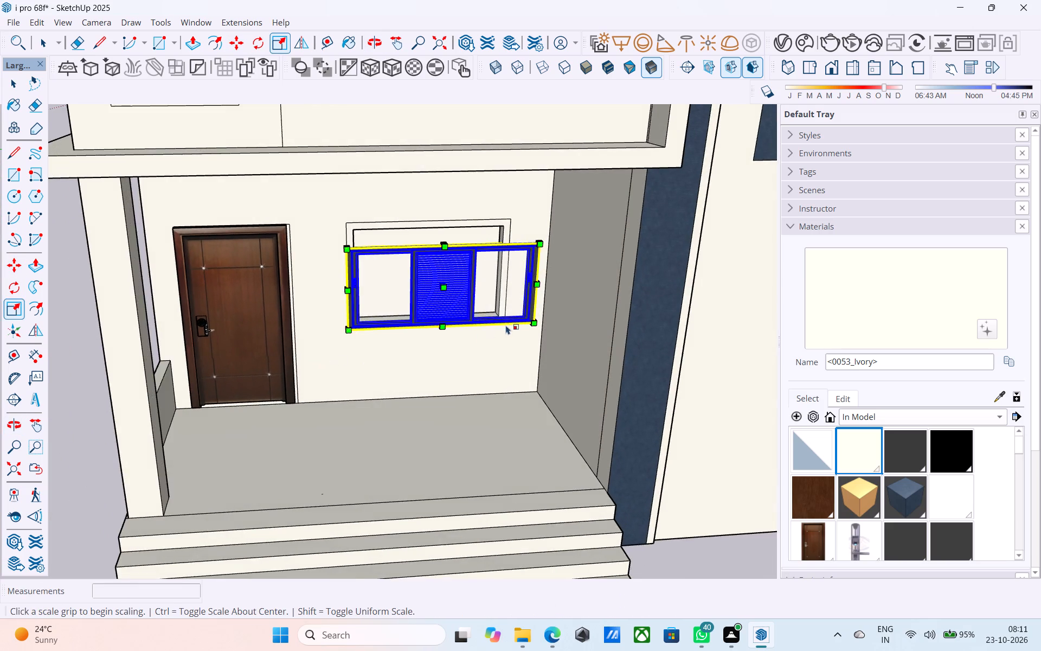
scroll(509, 324, "up", 3)
scroll(411, 214, "up", 2)
scroll(411, 213, "down", 1)
scroll(411, 213, "up", 8)
middle_click_drag(439, 210, 436, 239)
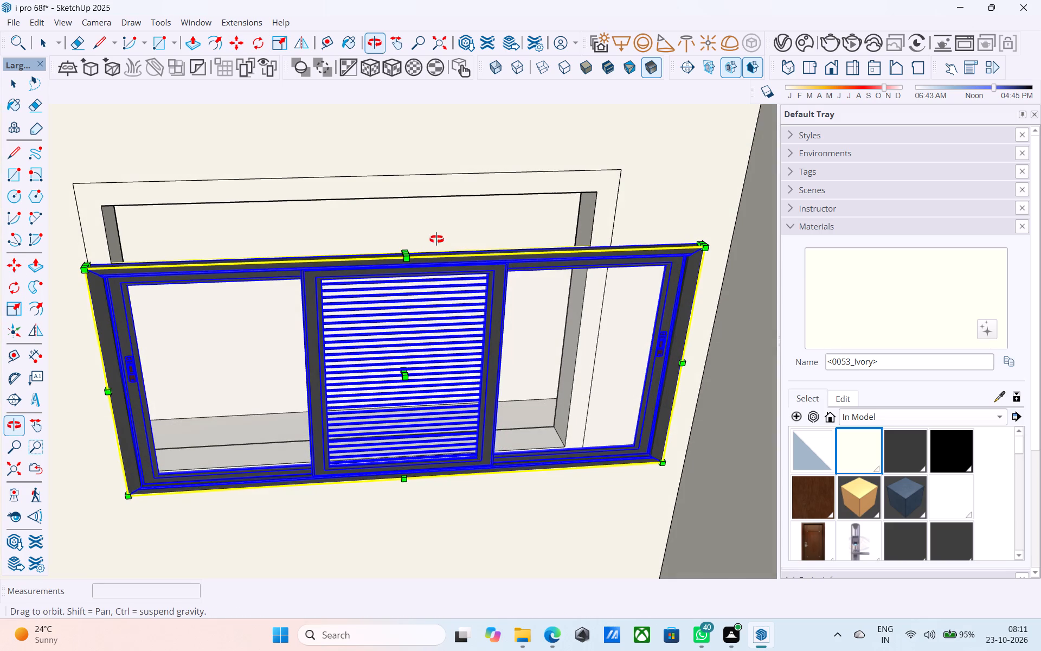
middle_click_drag(436, 239, 436, 240)
scroll(421, 262, "up", 6)
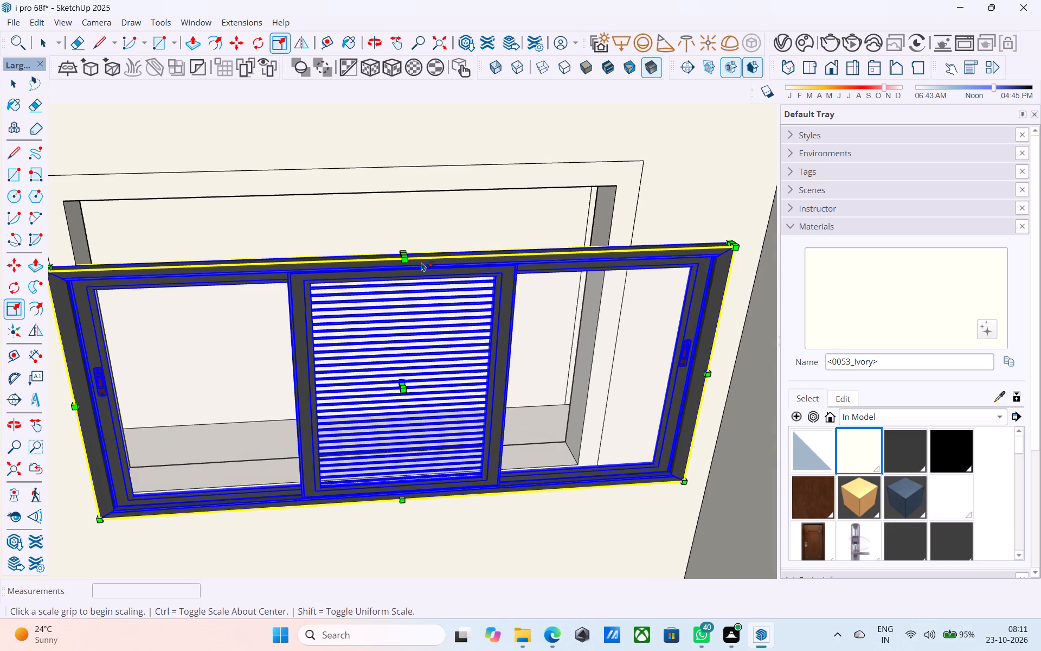
scroll(395, 254, "up", 1)
middle_click_drag(403, 260, 413, 267)
left_click(709, 493)
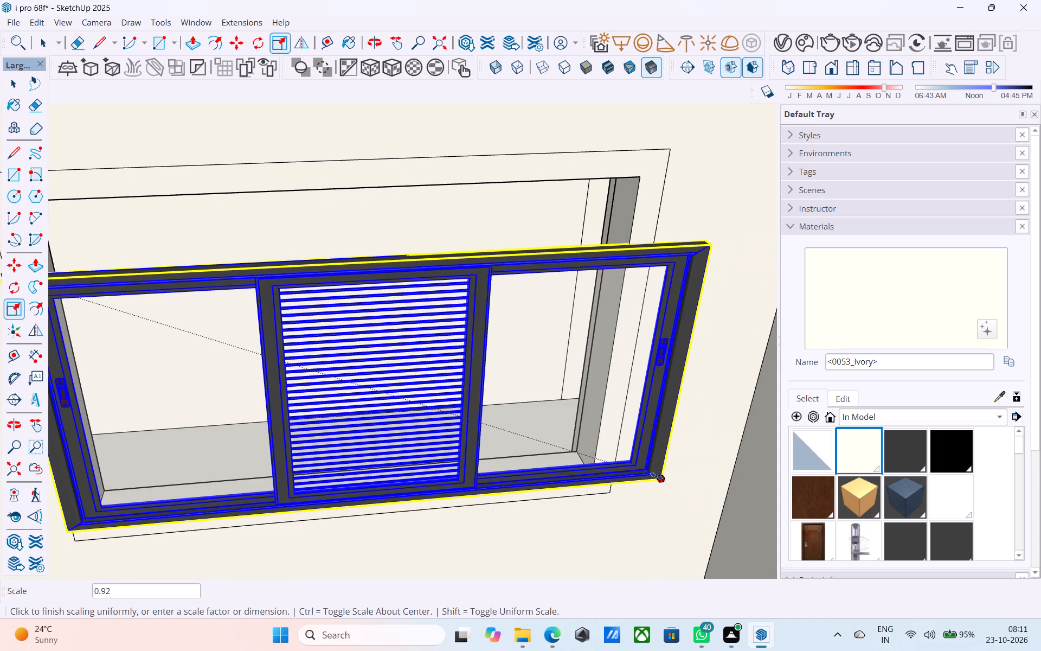
left_click(628, 459)
Stretch the porch window upward from its top edge to the top of the opening's frame.
scroll(345, 270, "up", 4)
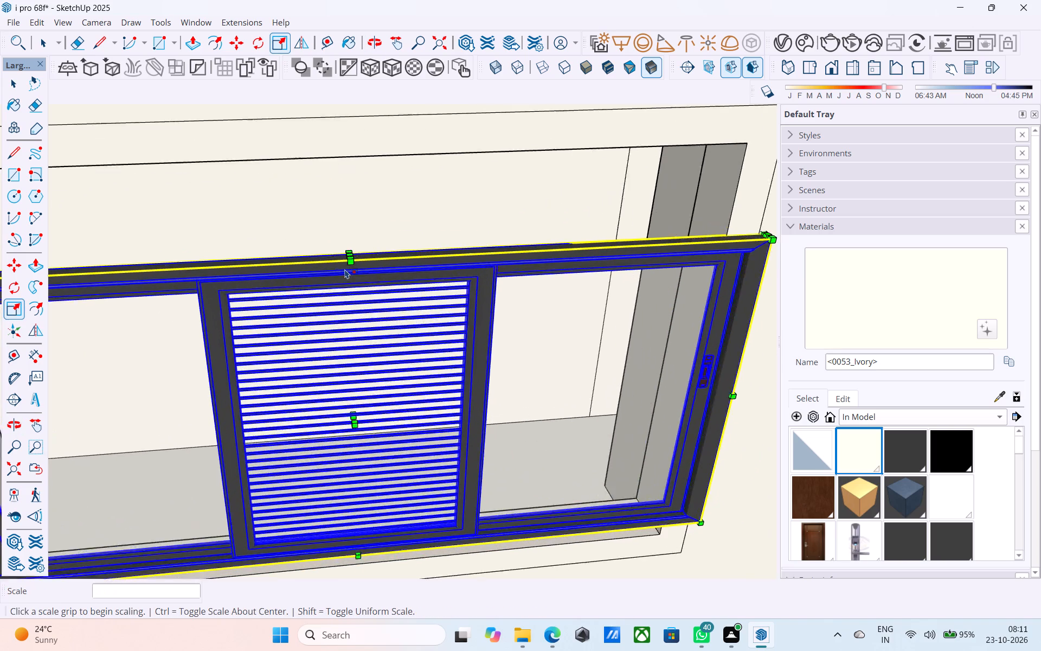
scroll(345, 269, "up", 7)
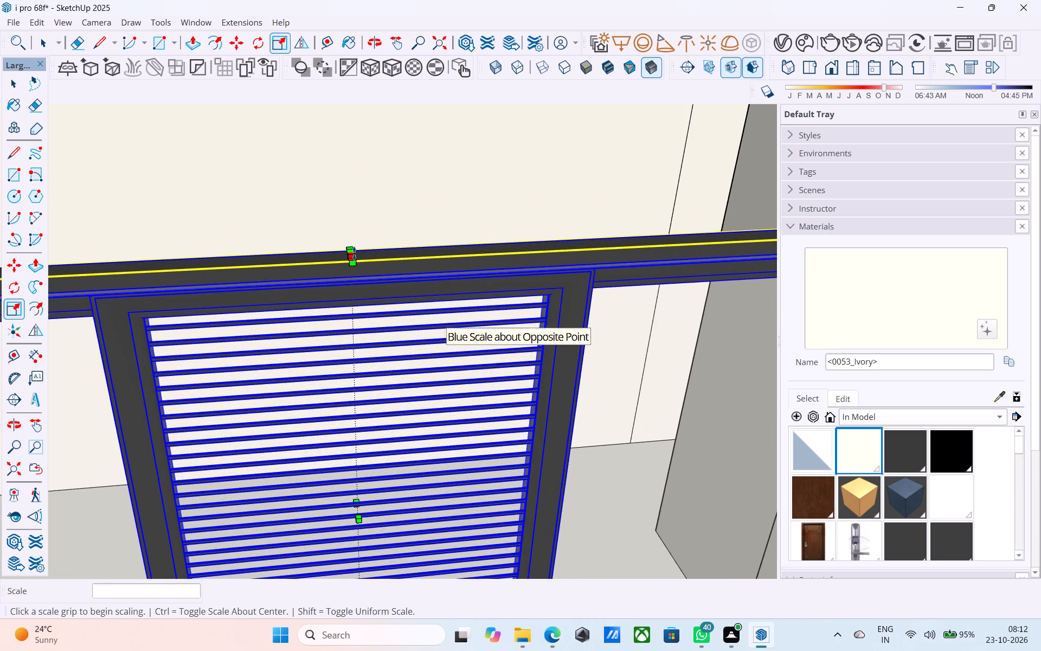
left_click(354, 253)
scroll(343, 184, "down", 5)
middle_click_drag(343, 183, 351, 254)
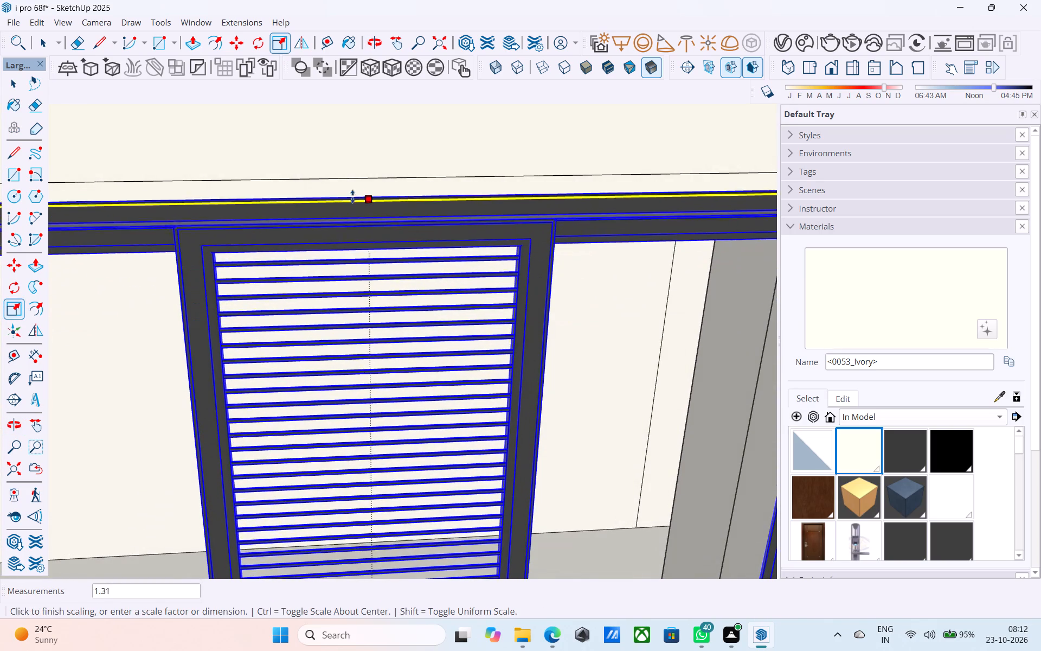
left_click(352, 185)
Stretch the porch window downward from its bottom edge by about 1.13 to the lower edge of the opening's frame.
scroll(359, 142, "down", 11)
middle_click_drag(400, 343, 358, 224)
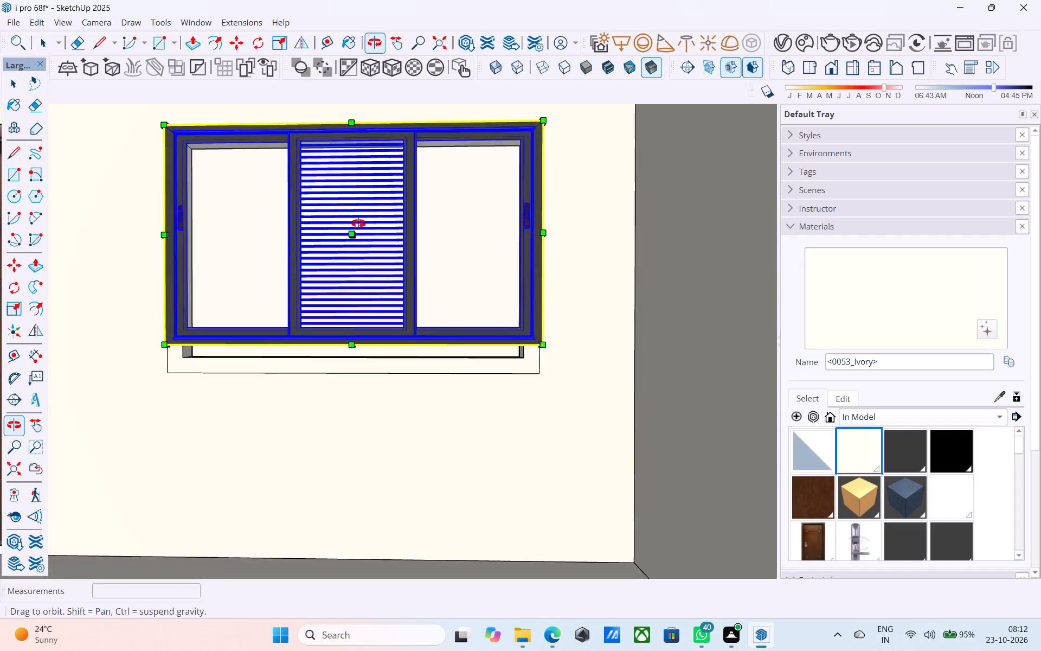
middle_click_drag(358, 224, 361, 210)
scroll(385, 460, "up", 5)
middle_click_drag(354, 372, 348, 296)
scroll(348, 295, "up", 5)
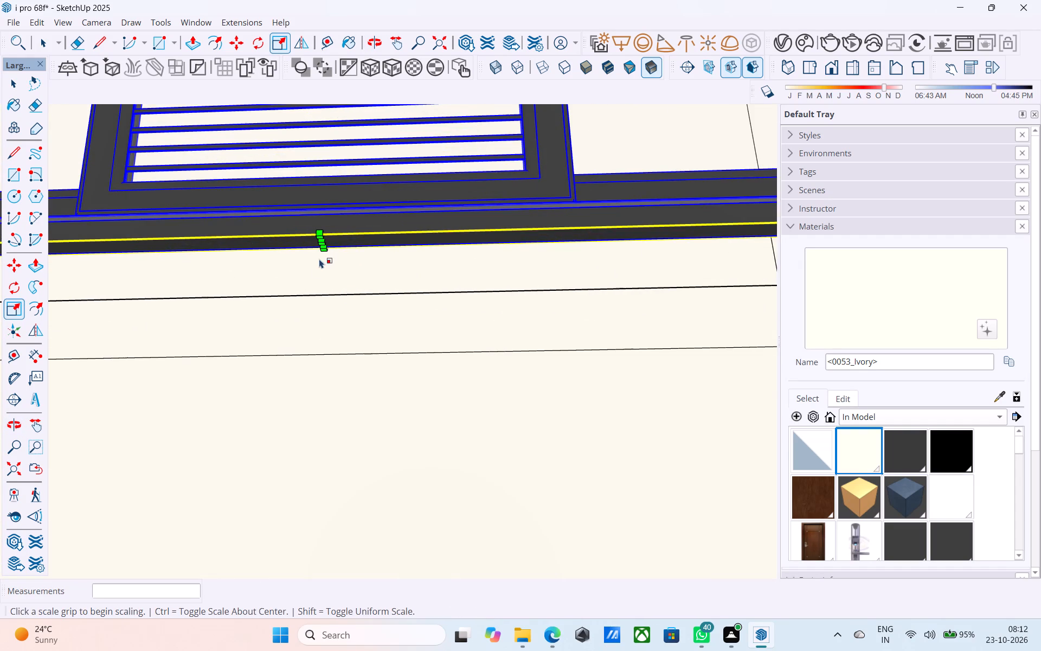
left_click(317, 244)
left_click(322, 353)
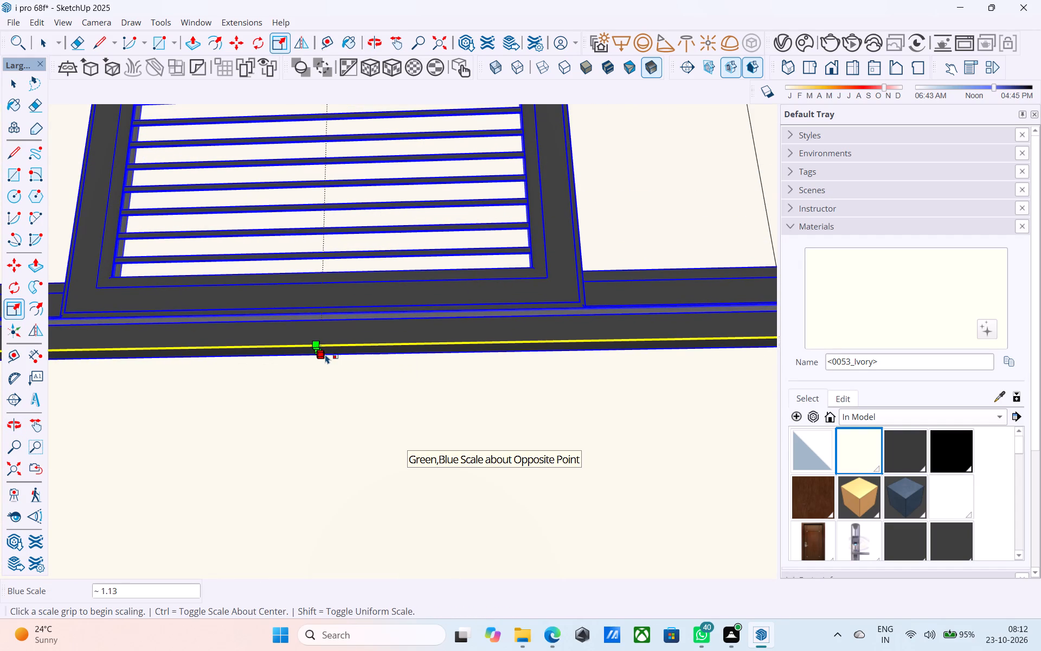
scroll(325, 354, "down", 1)
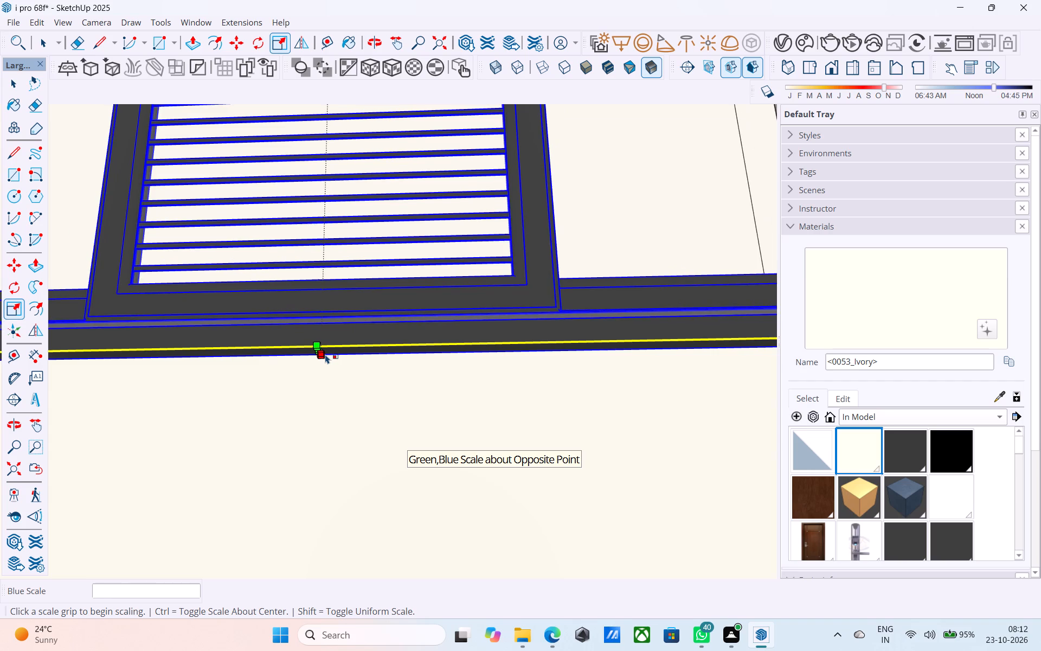
scroll(325, 354, "down", 12)
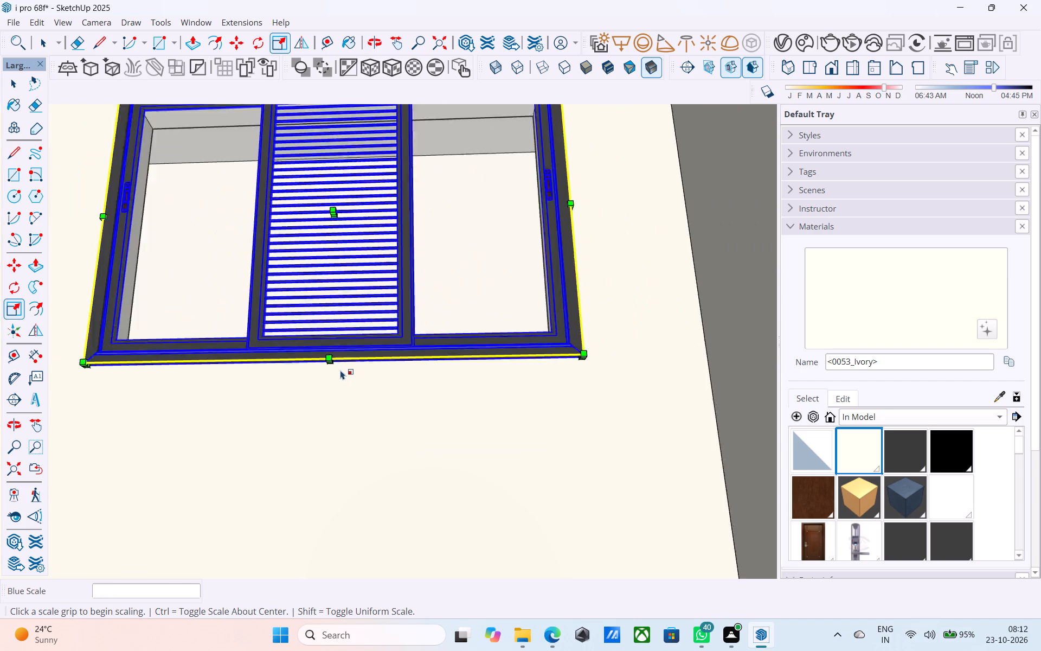
scroll(343, 367, "down", 6)
middle_click_drag(343, 367, 383, 474)
middle_click_drag(367, 307, 389, 341)
key("space")
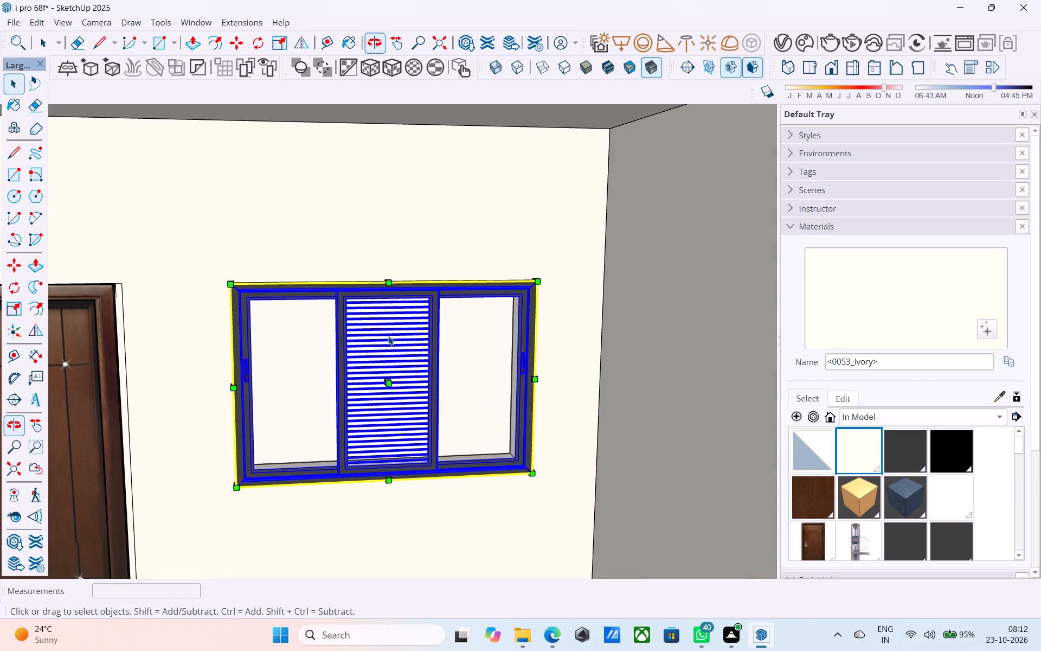
Copy the fitted porch window 10' 6" straight up into the first-floor balcony window opening.
scroll(388, 336, "down", 16)
key("m")
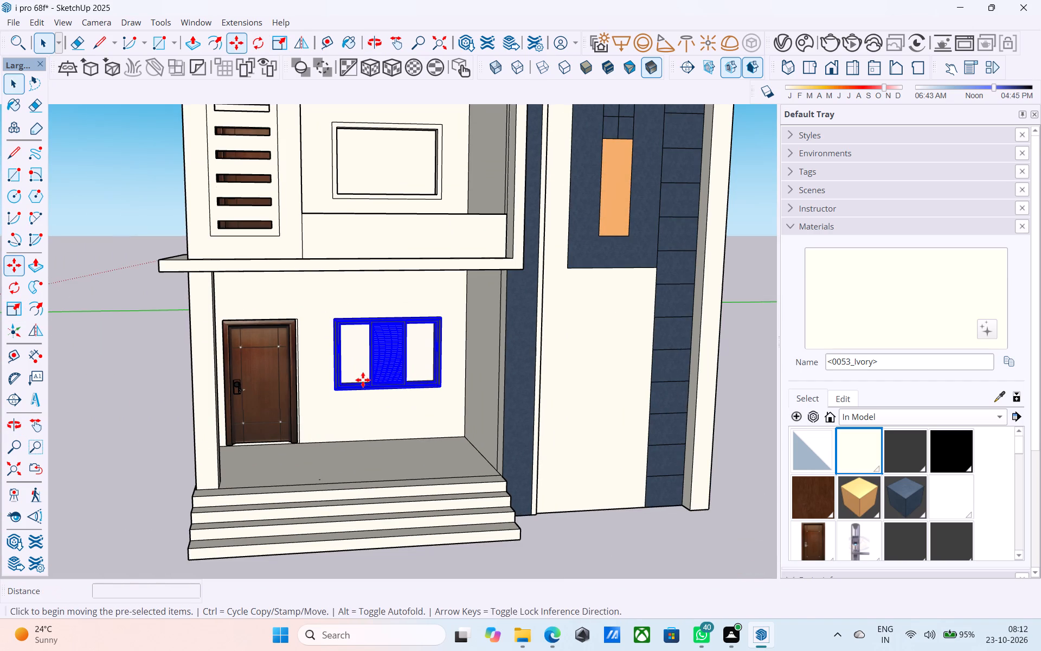
left_click(462, 437)
scroll(465, 250, "down", 6)
middle_click_drag(465, 250, 494, 374)
scroll(493, 368, "up", 4)
middle_click_drag(493, 347, 502, 398)
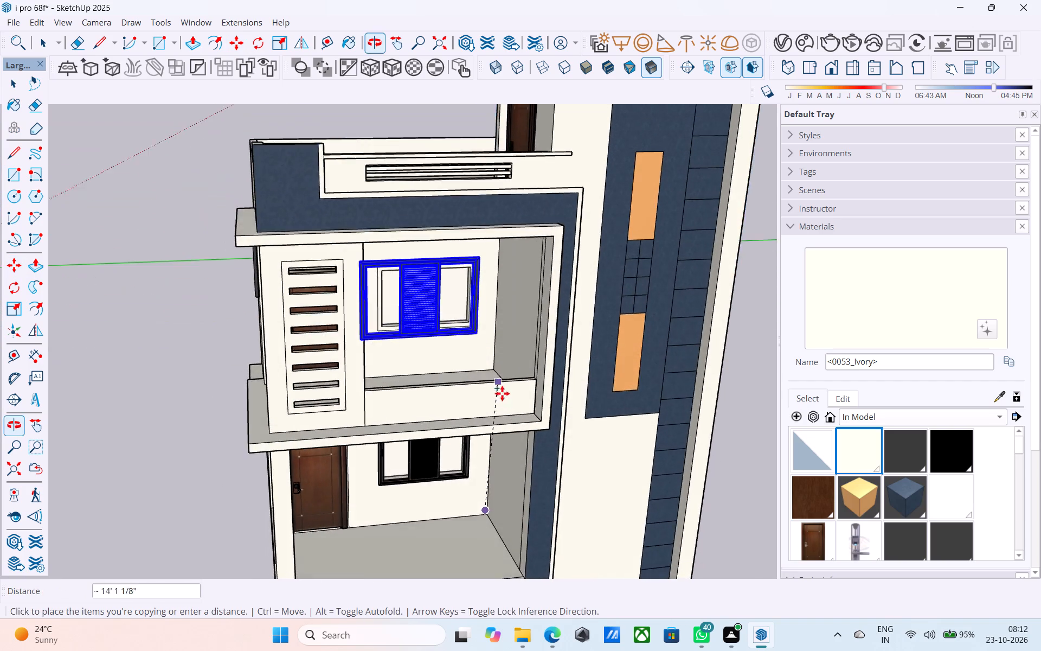
scroll(500, 388, "up", 4)
left_click(492, 358)
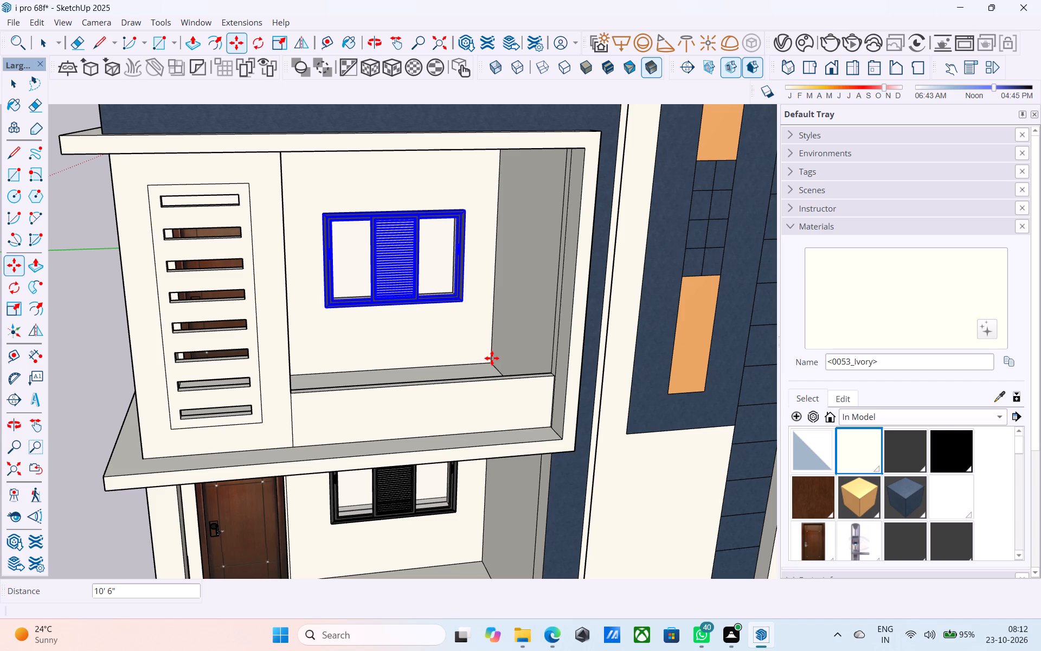
key("space")
Deselect the copied window and examine how the balcony window and the whole front facade look.
scroll(462, 358, "down", 2)
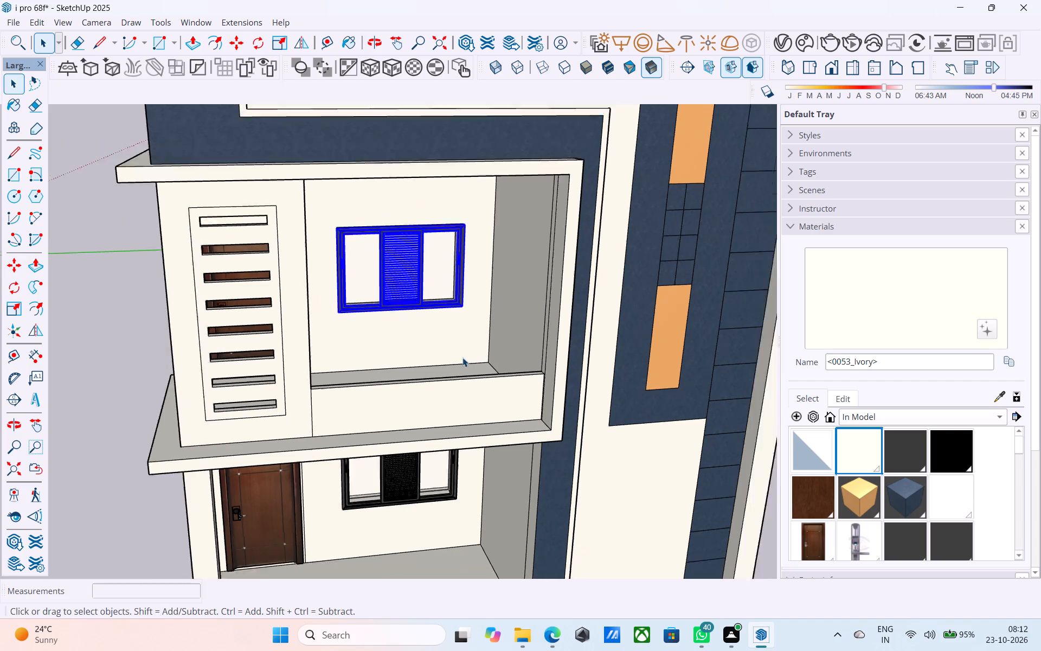
scroll(462, 358, "down", 3)
middle_click_drag(459, 356, 409, 295)
scroll(414, 293, "down", 5)
middle_click_drag(425, 296, 480, 299)
left_click(608, 290)
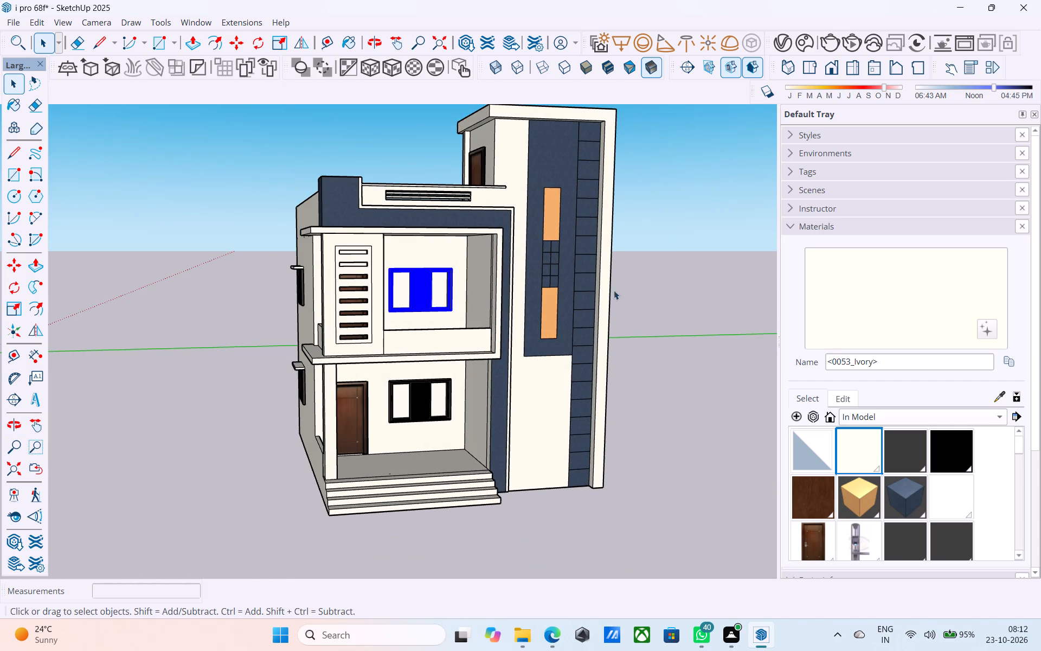
left_click(659, 291)
scroll(392, 292, "up", 20)
scroll(392, 292, "up", 1)
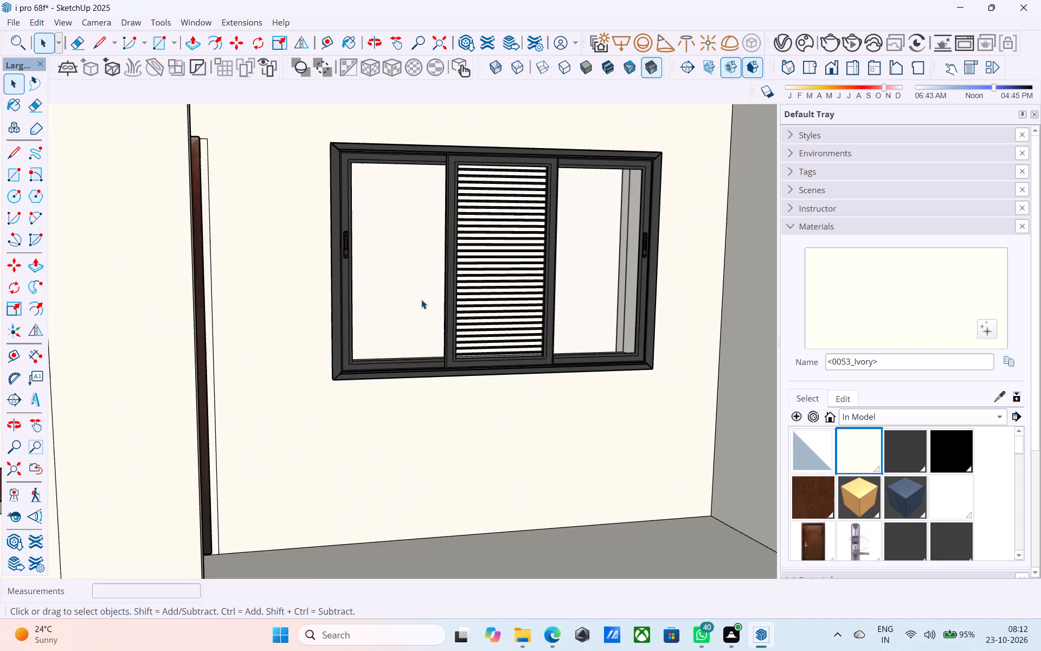
scroll(421, 299, "up", 13)
middle_click_drag(416, 300, 388, 331)
scroll(388, 330, "up", 1)
scroll(385, 316, "down", 3)
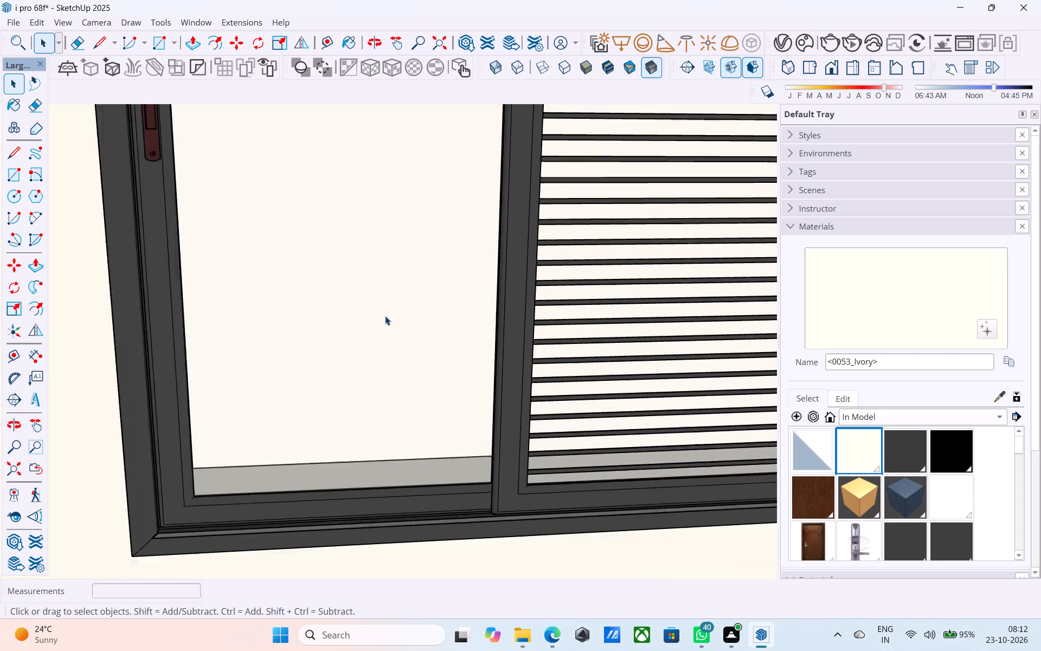
scroll(385, 316, "down", 20)
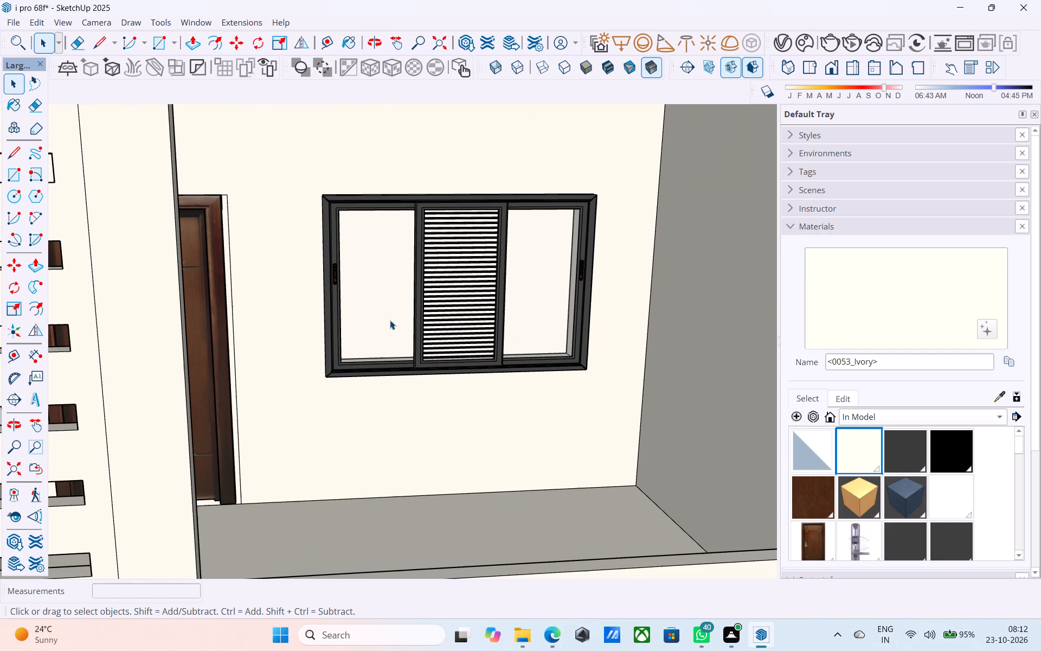
scroll(390, 320, "down", 5)
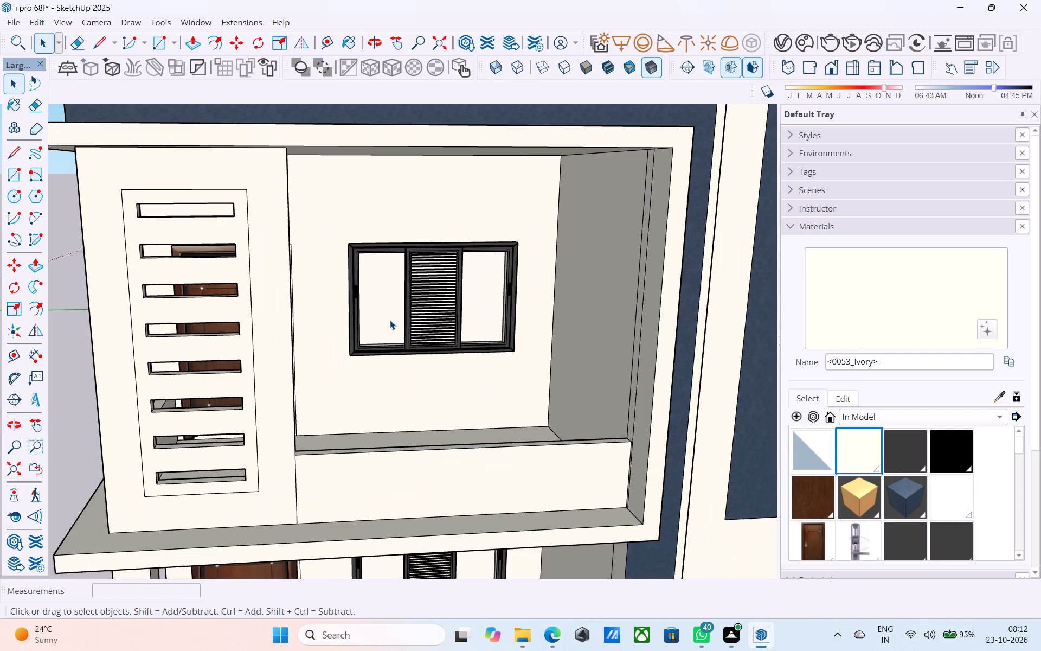
scroll(390, 320, "down", 18)
middle_click_drag(410, 334, 484, 327)
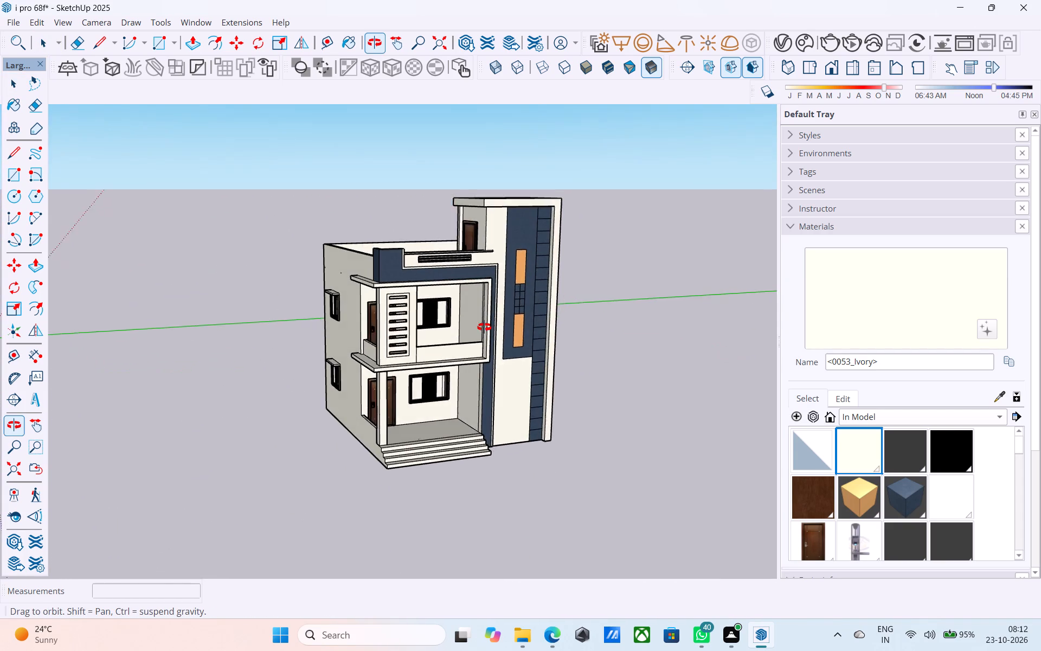
middle_click_drag(484, 327, 479, 288)
Delete the leftover spare window standing in front of the house and save the model.
scroll(479, 286, "down", 4)
scroll(479, 286, "up", 1)
scroll(479, 286, "down", 1)
left_click_drag(460, 442, 415, 394)
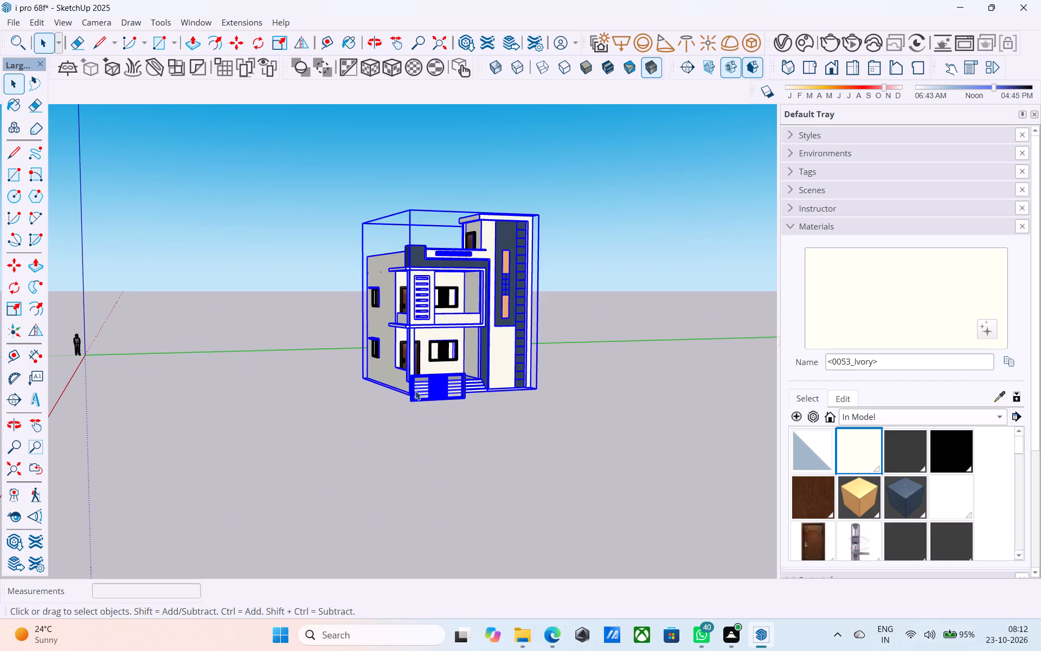
middle_click_drag(417, 391, 524, 489)
left_click(499, 458)
scroll(503, 457, "down", 3)
left_click_drag(565, 496, 541, 474)
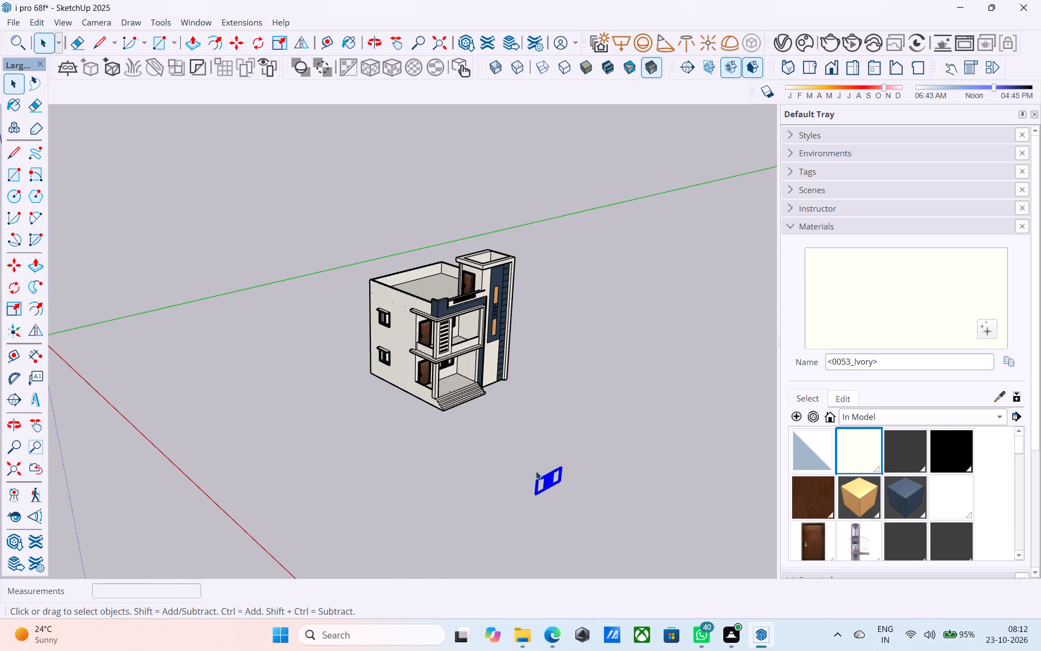
key("Delete")
key("ctrl+s")
left_click(472, 413)
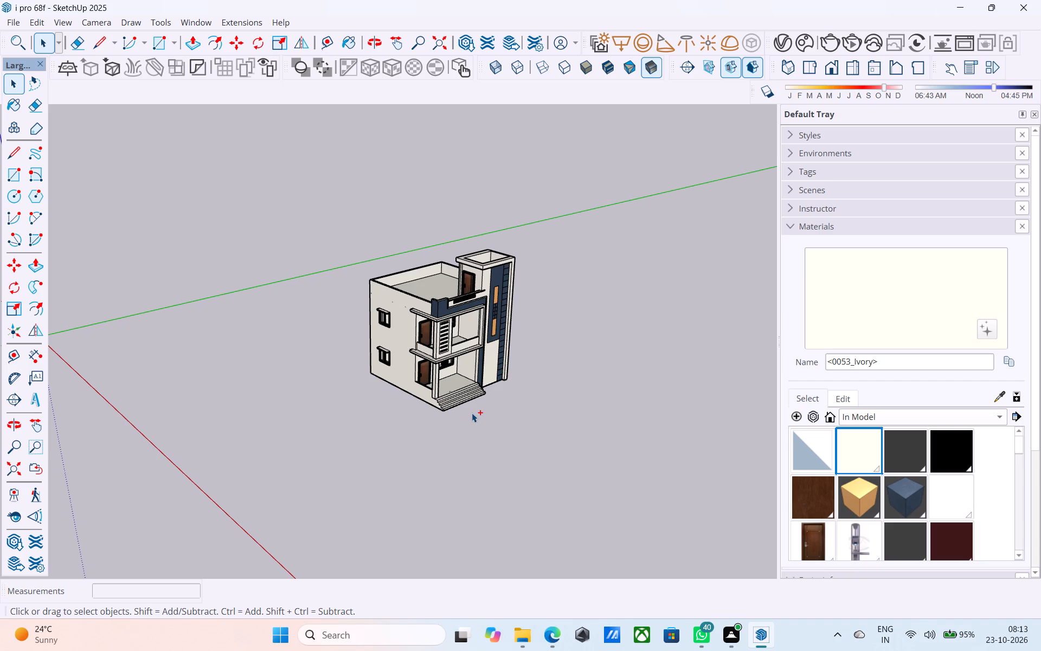
Change the <0053_Ivory> wall material's colour to a very pale pinkish white using the color wheel.
scroll(471, 415, "down", 6)
middle_click_drag(466, 435, 251, 387)
scroll(332, 411, "up", 4)
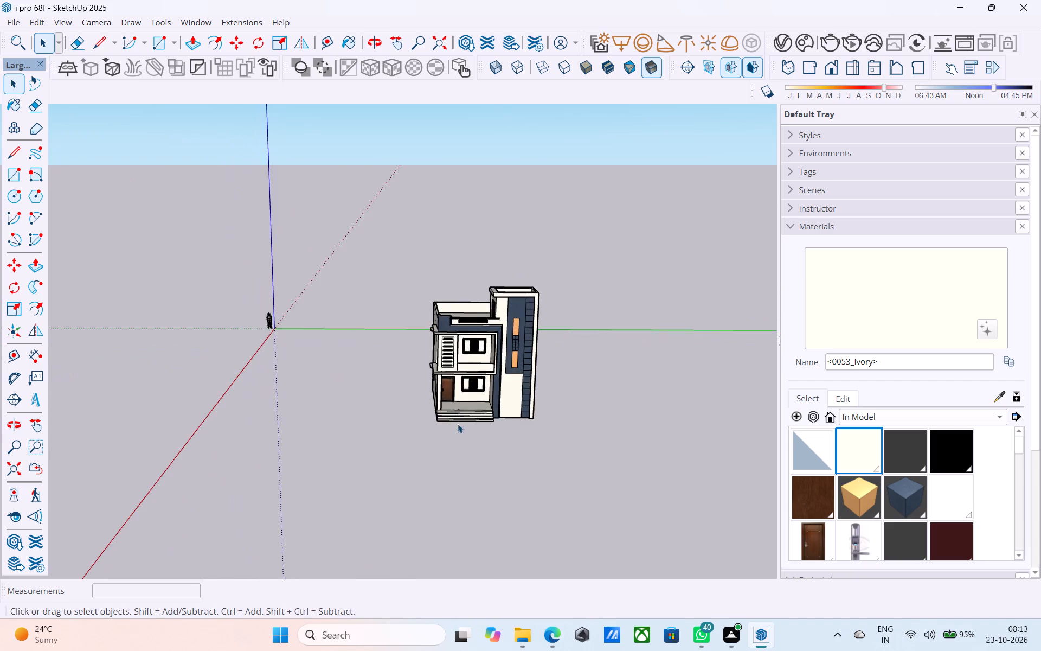
scroll(494, 414, "up", 6)
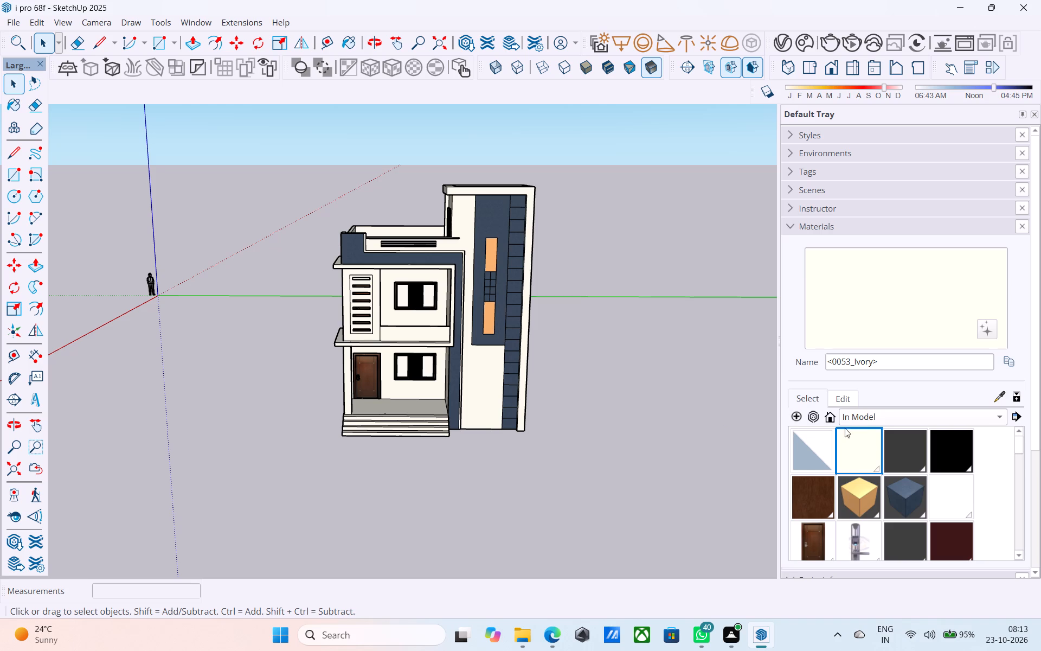
left_click(836, 400)
scroll(857, 494, "down", 5)
scroll(857, 494, "up", 5)
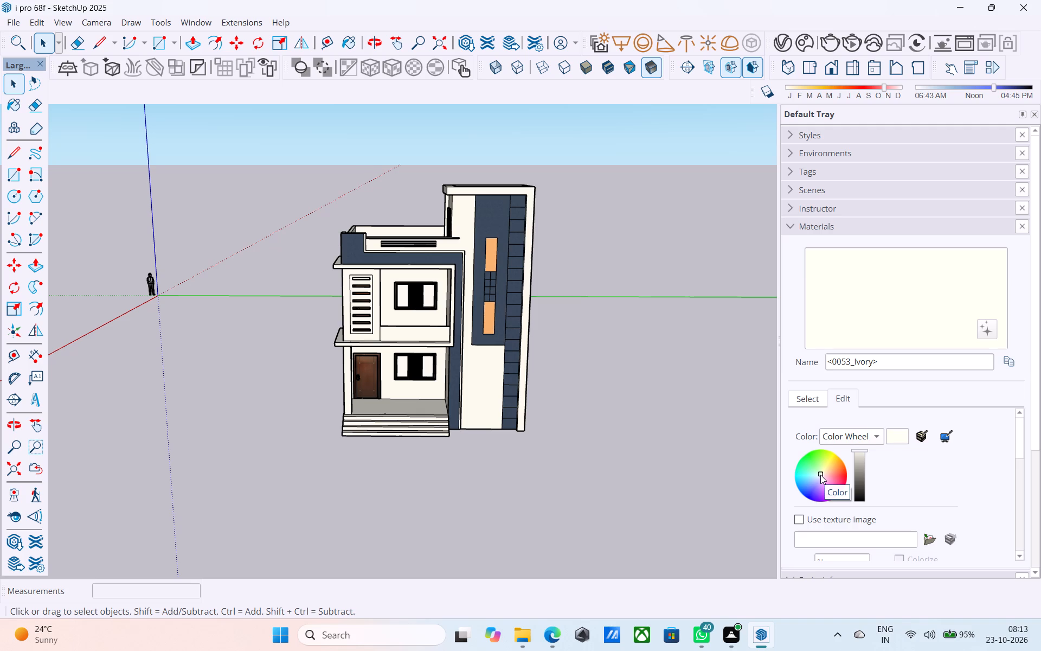
left_click(820, 475)
Examine the recoloured walls on the house's front and side from several angles and distances.
middle_click_drag(526, 380, 657, 337)
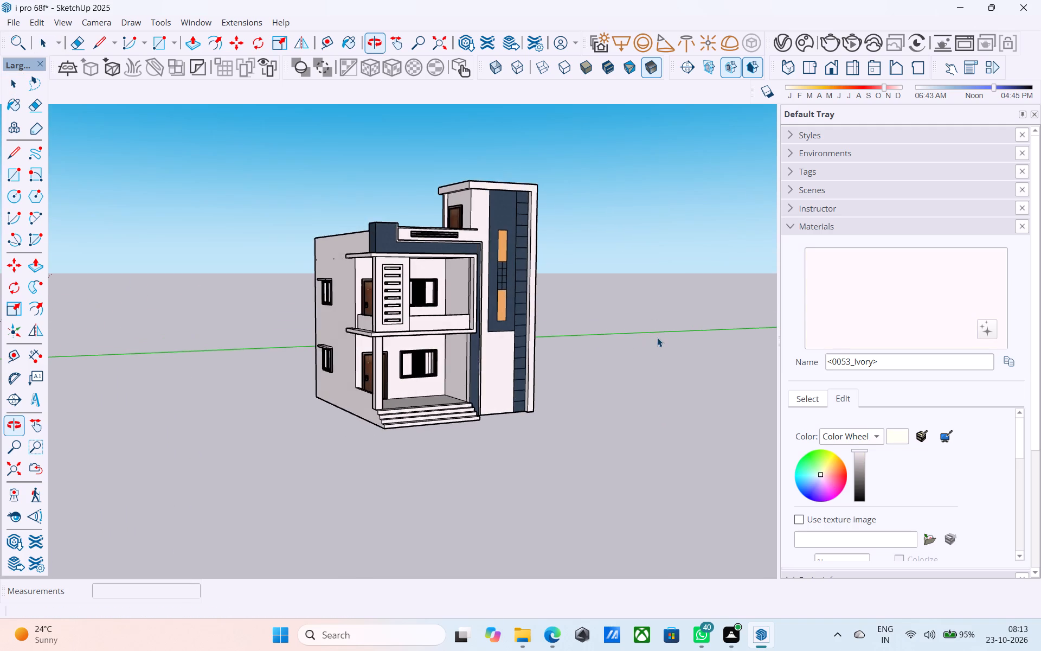
scroll(672, 298, "down", 4)
scroll(552, 328, "up", 9)
scroll(669, 295, "down", 4)
middle_click_drag(665, 304, 530, 355)
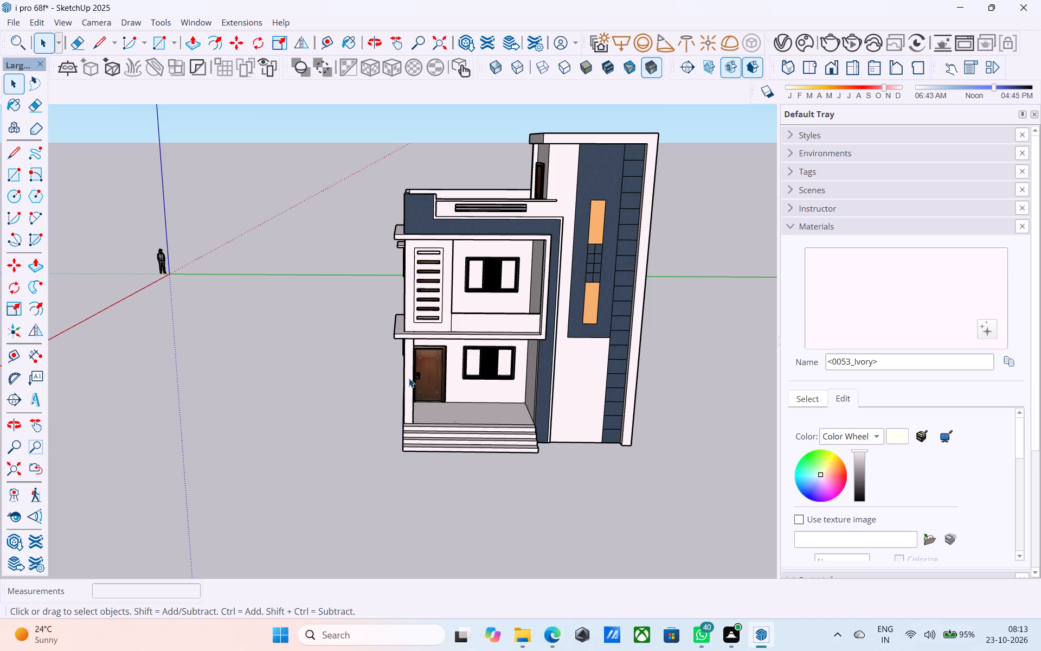
scroll(409, 378, "down", 1)
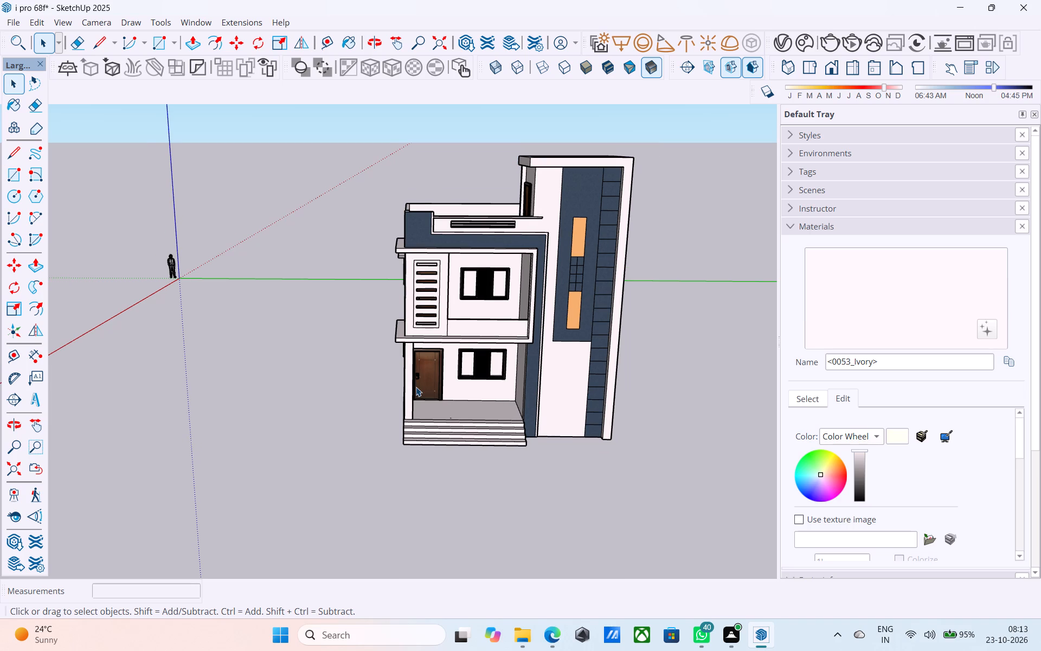
middle_click_drag(416, 387, 436, 394)
middle_click_drag(437, 394, 442, 393)
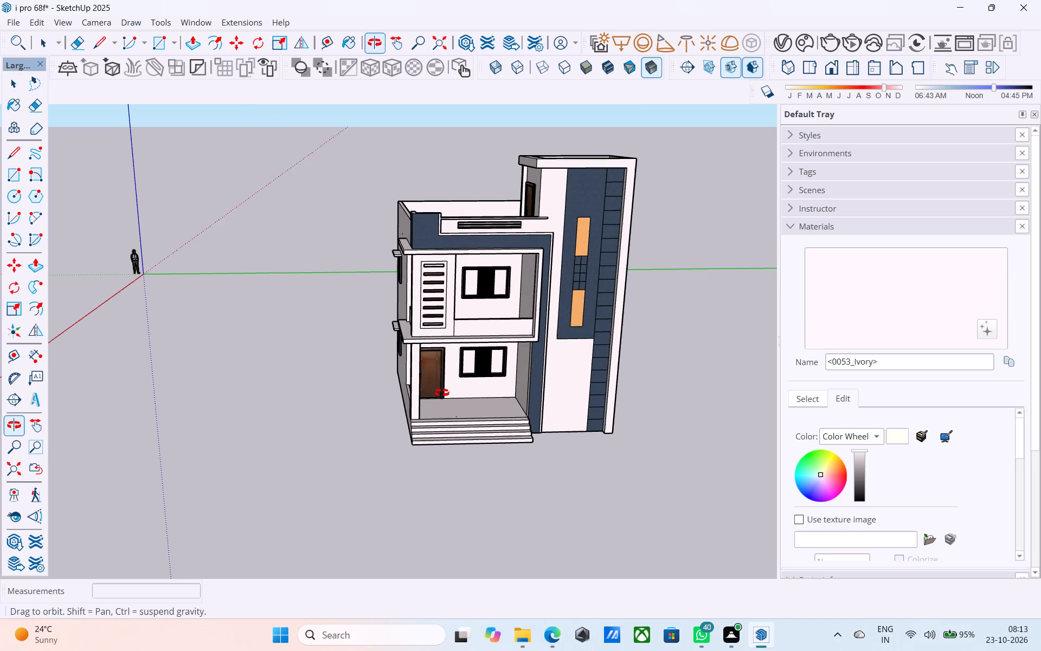
middle_click_drag(442, 393, 444, 393)
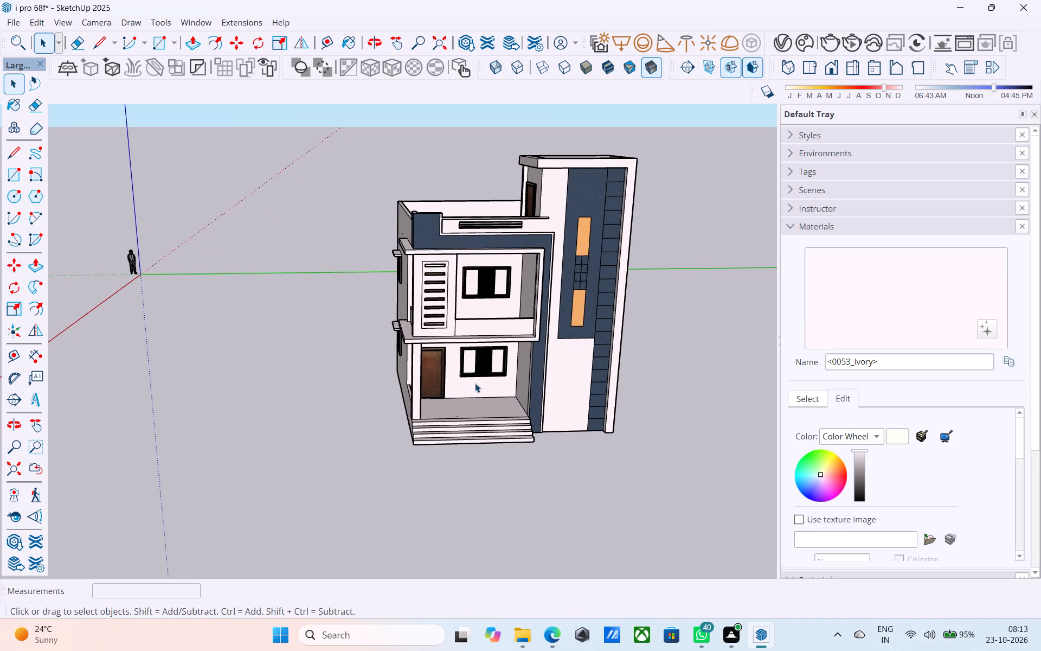
scroll(481, 381, "down", 2)
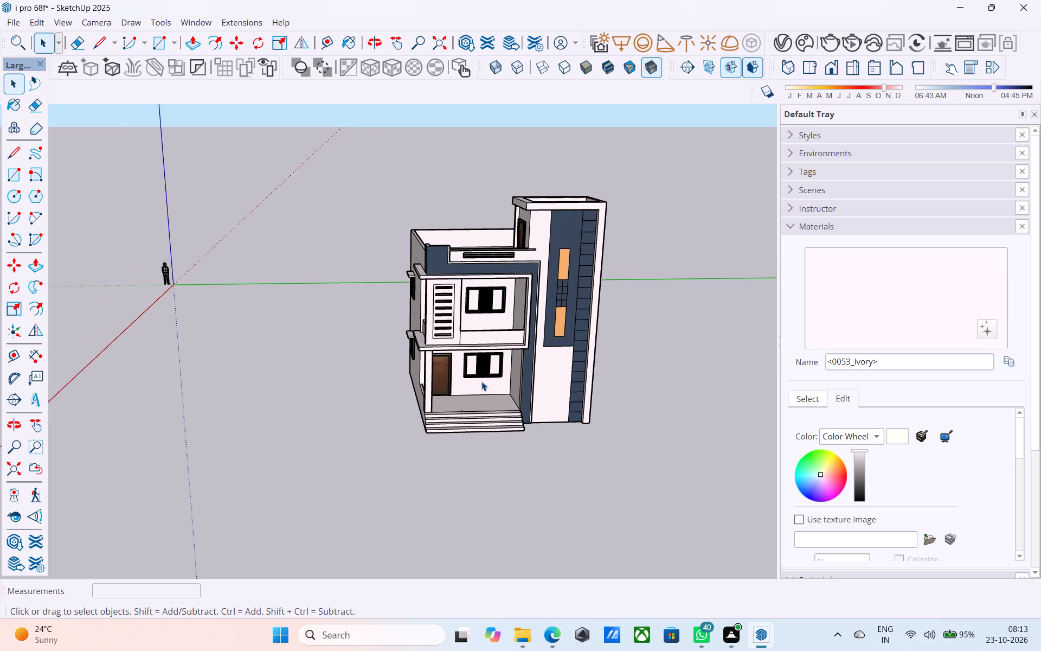
scroll(481, 381, "down", 2)
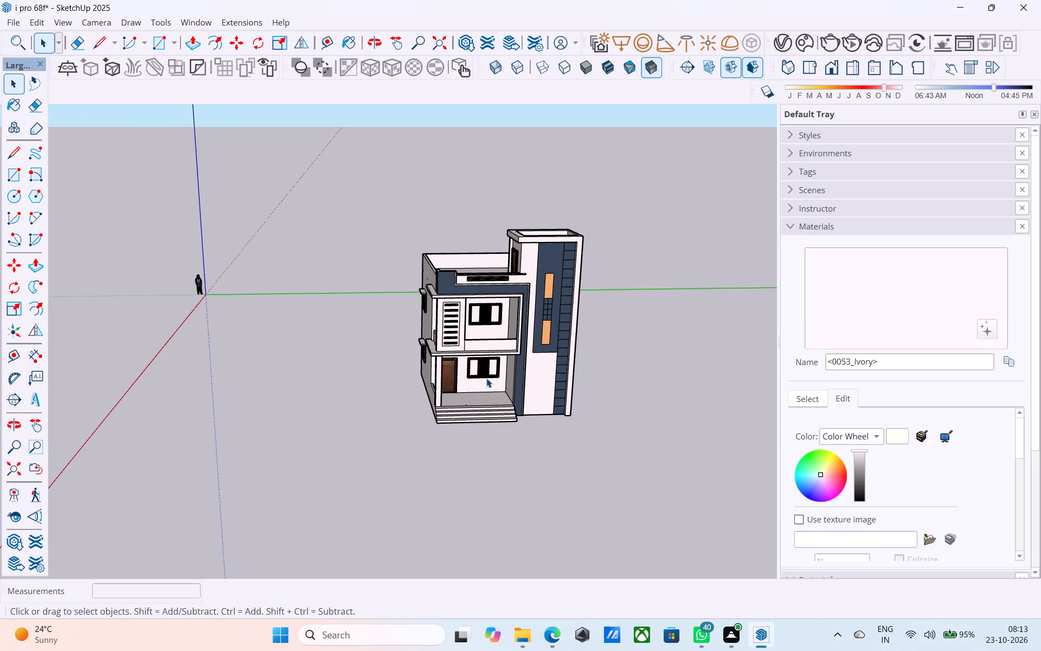
scroll(486, 378, "down", 2)
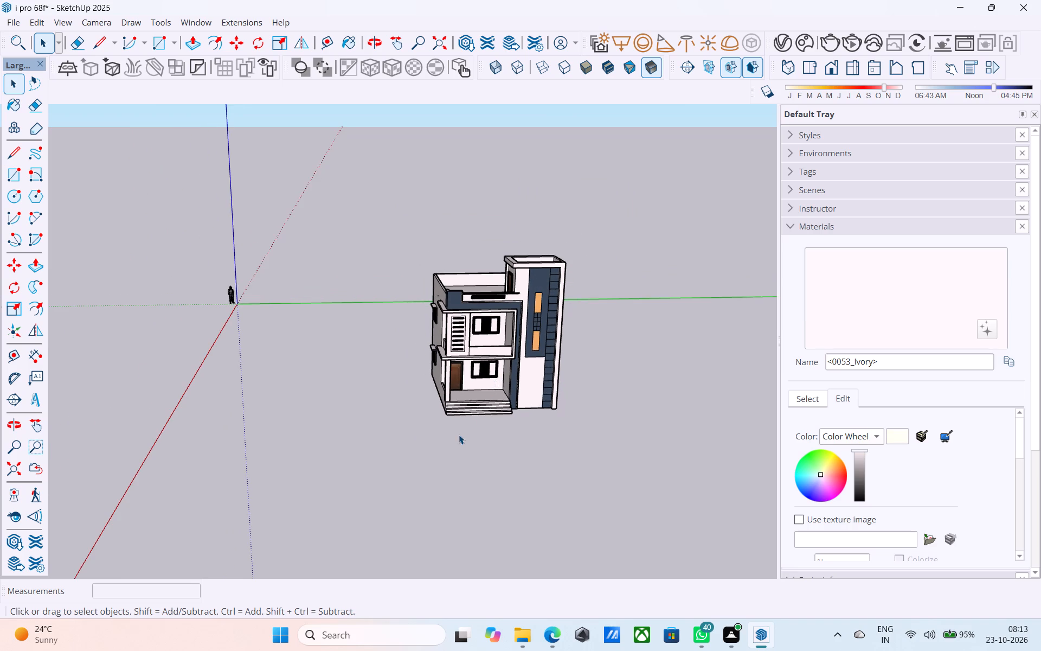
scroll(452, 445, "down", 3)
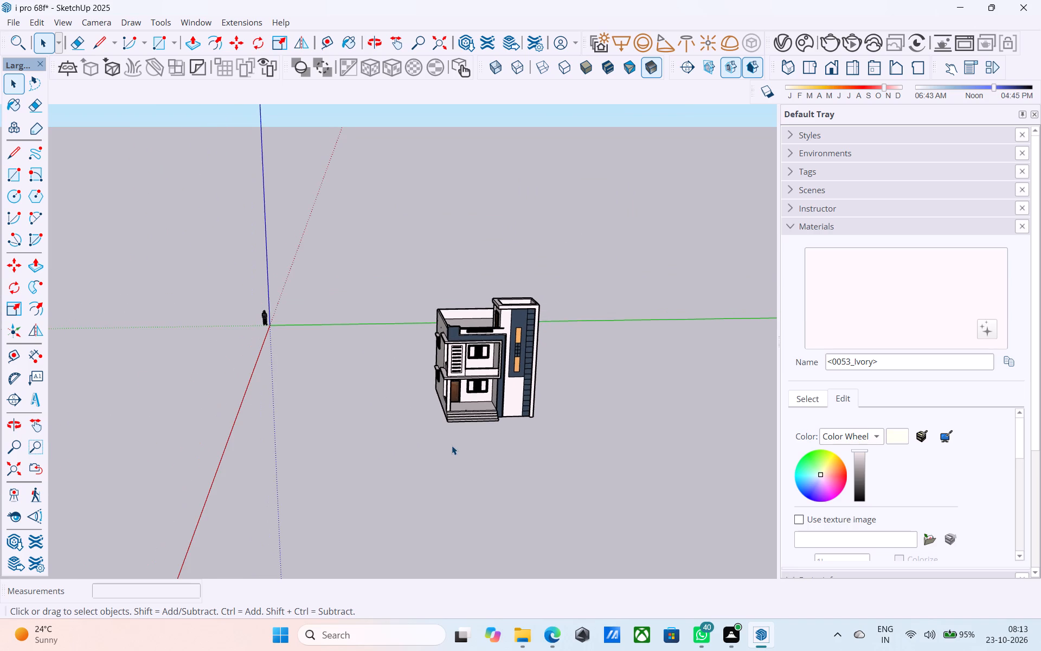
scroll(452, 445, "down", 1)
Inside the house group, erase the stray vertical lines on the balcony and porch inner side walls, and save the model.
scroll(446, 360, "up", 5)
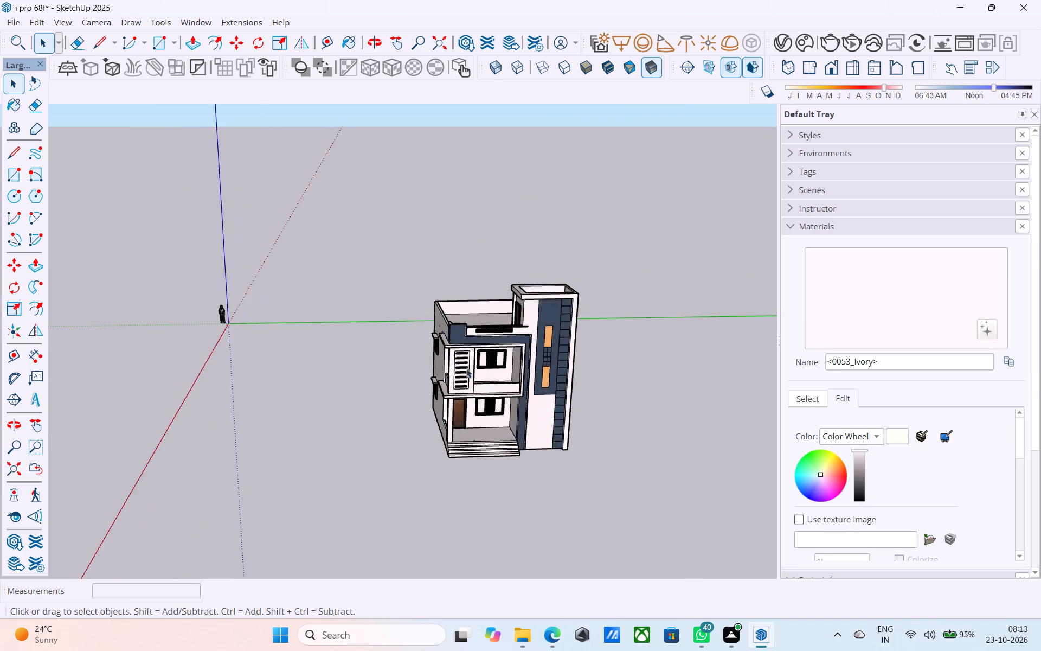
scroll(466, 368, "up", 9)
middle_click_drag(489, 381, 421, 303)
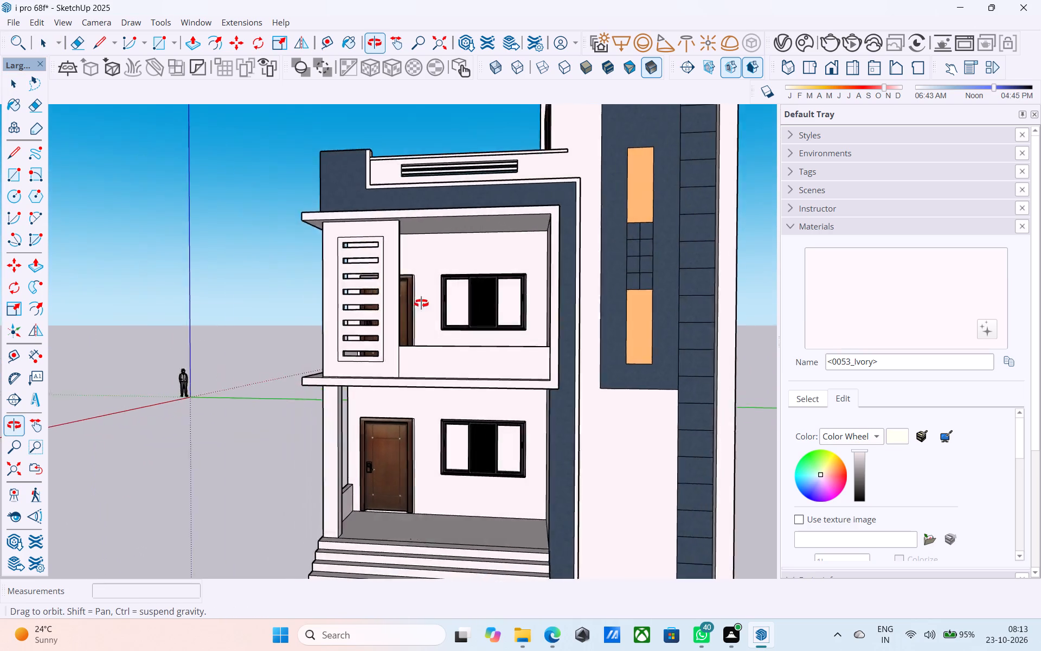
middle_click_drag(421, 303, 673, 311)
scroll(670, 310, "up", 4)
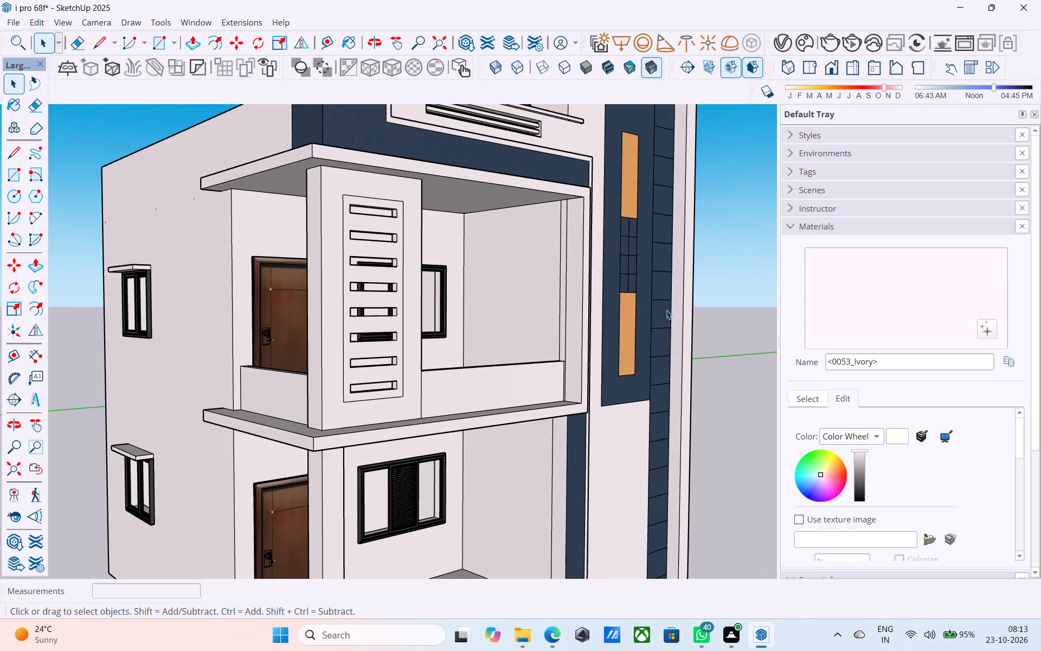
double_click(534, 318)
scroll(573, 316, "up", 4)
key("e")
left_click_drag(576, 302, 555, 301)
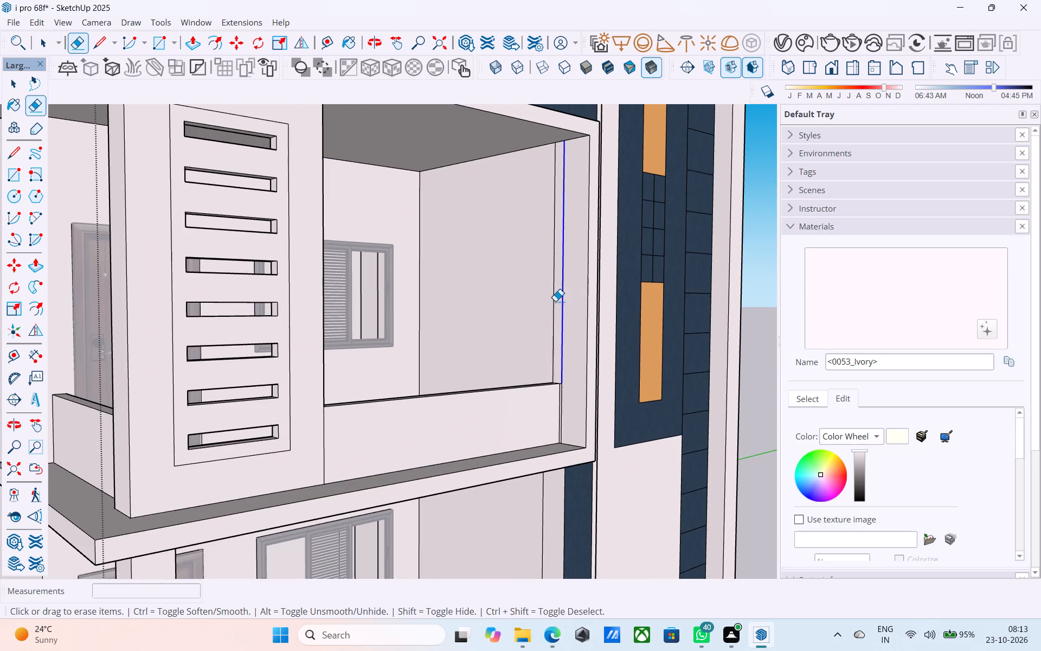
left_click_drag(555, 301, 547, 301)
scroll(544, 295, "down", 6)
scroll(547, 488, "up", 5)
left_click_drag(546, 477, 537, 475)
scroll(527, 292, "down", 7)
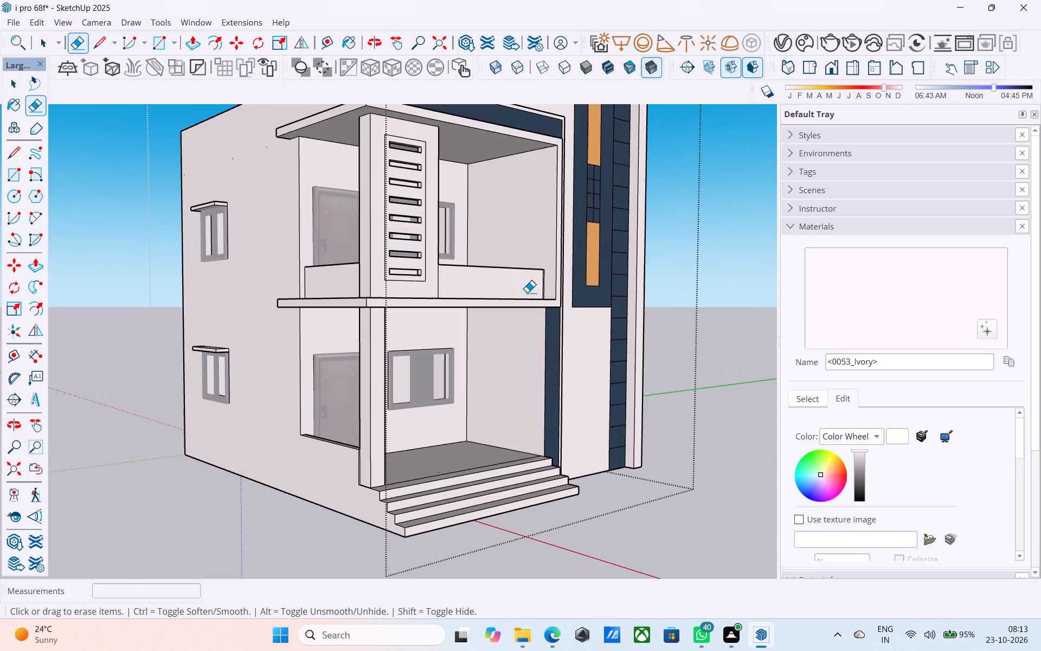
scroll(526, 292, "down", 5)
middle_click_drag(526, 292, 494, 350)
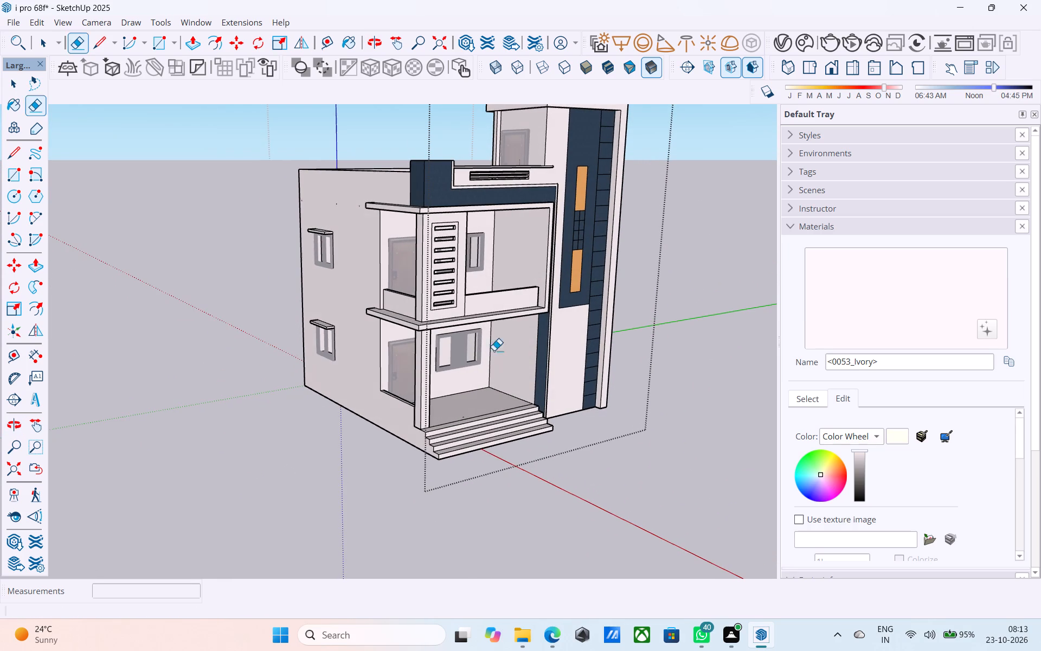
key("space")
left_click(660, 358)
key("ctrl+s")
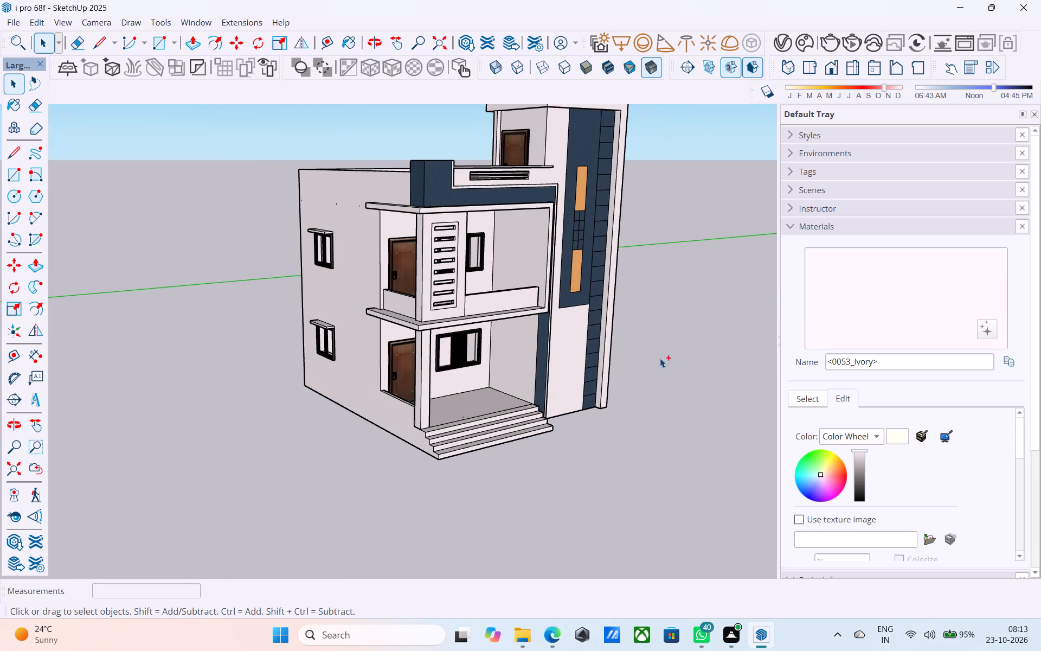
Inside the house group, erase the vertical seam between the balcony's slotted panel and its parapet, and save the model.
middle_click_drag(635, 331, 611, 333)
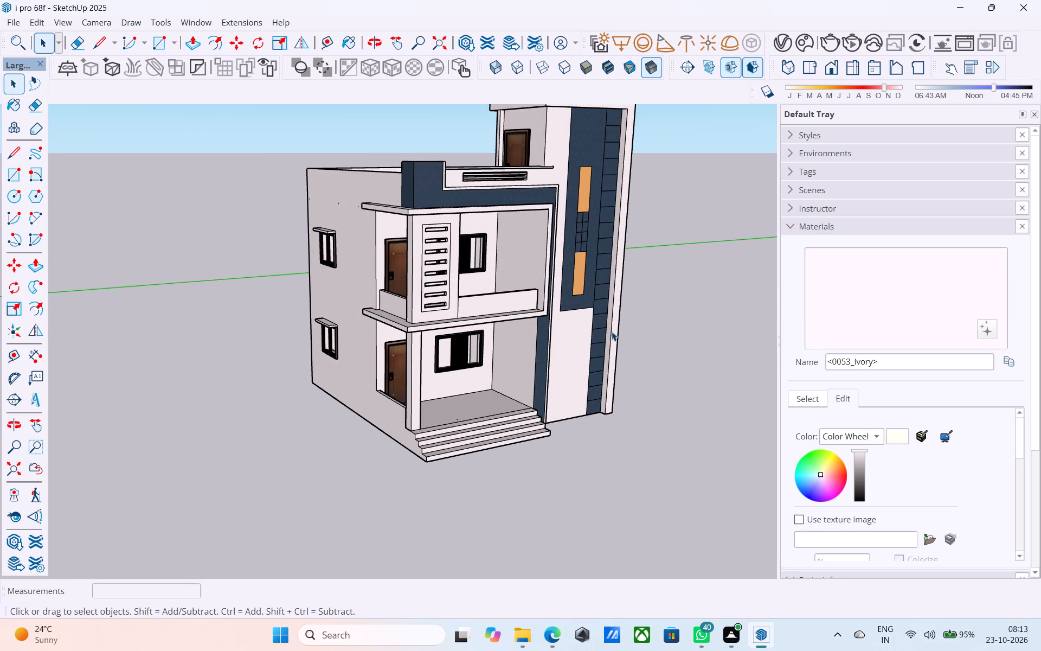
middle_click_drag(613, 333, 643, 291)
scroll(643, 292, "down", 3)
middle_click_drag(638, 308, 300, 342)
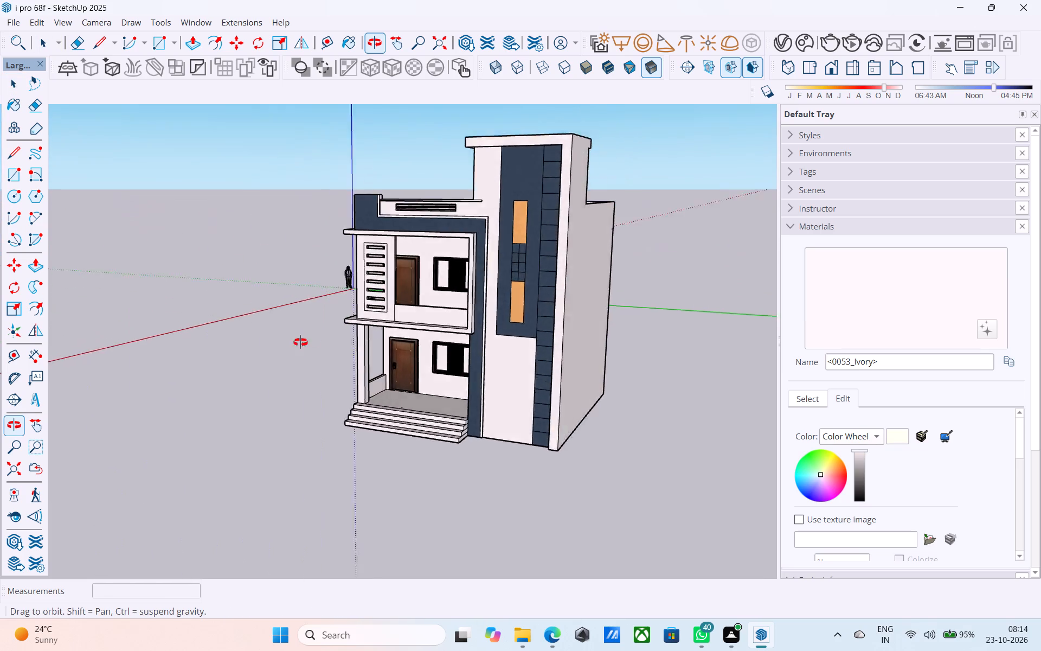
middle_click_drag(300, 342, 335, 346)
scroll(427, 325, "up", 12)
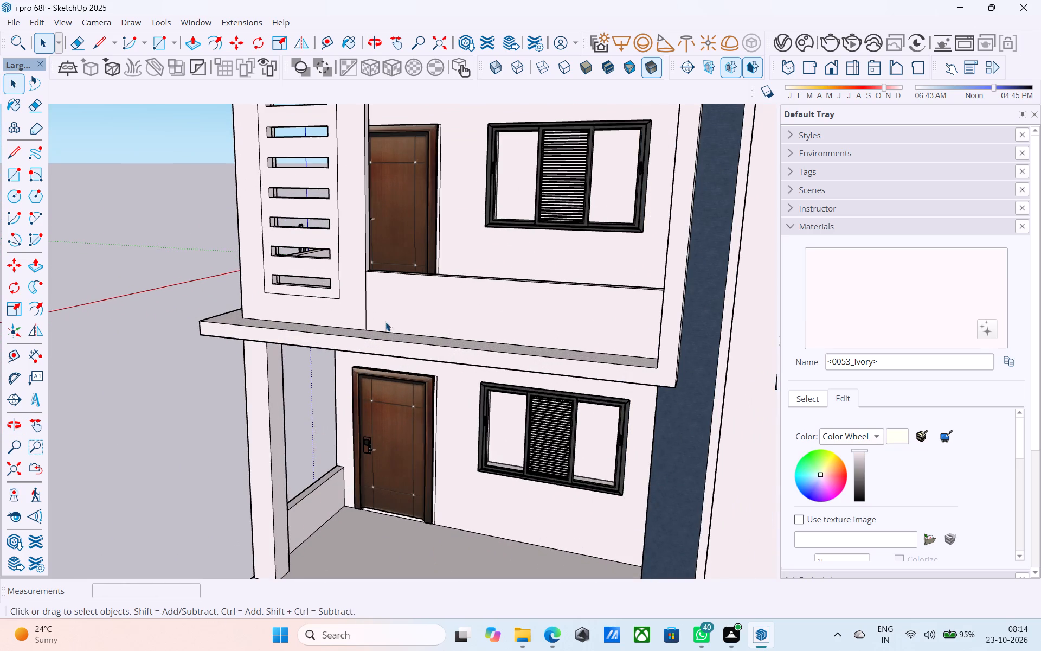
middle_click_drag(385, 321, 406, 334)
scroll(406, 334, "up", 1)
left_click(396, 330)
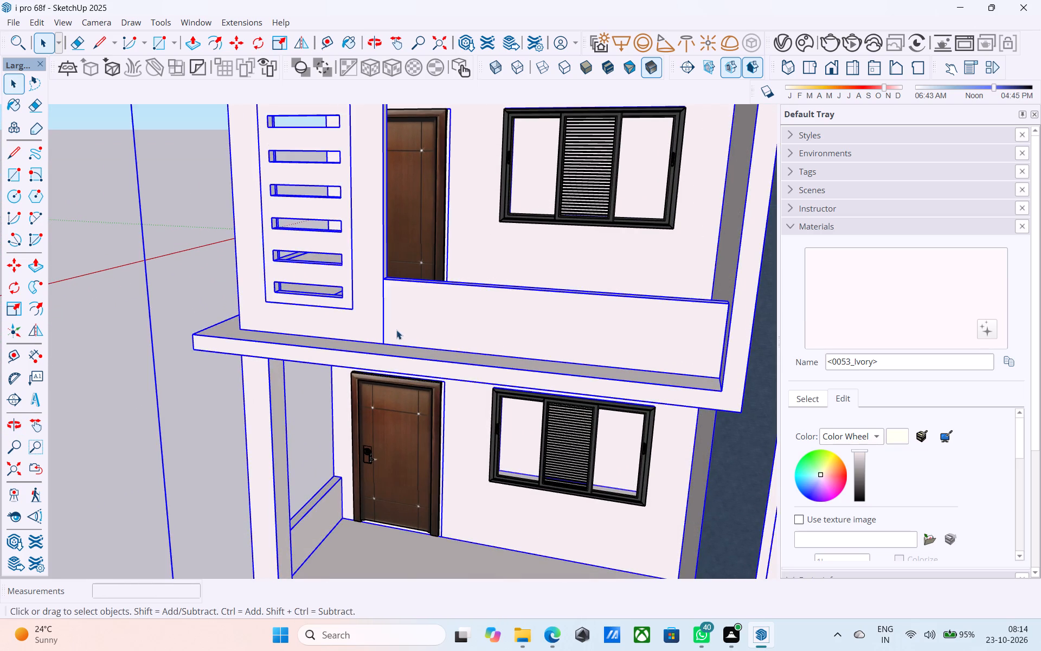
scroll(396, 330, "up", 5)
double_click(396, 330)
key("e")
left_click_drag(383, 329, 372, 330)
key("space")
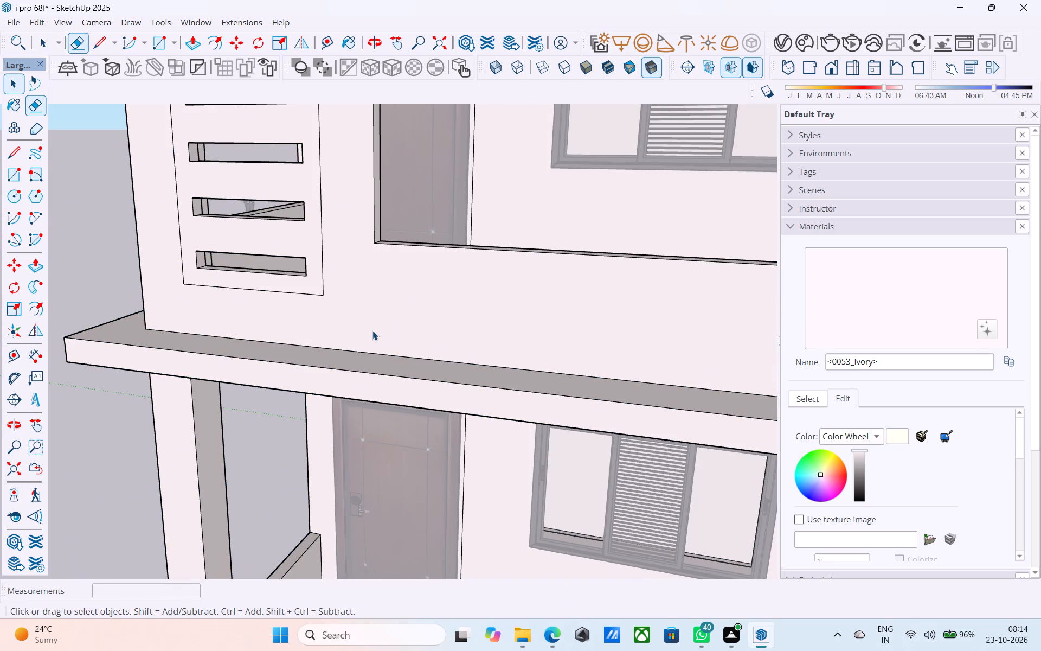
scroll(374, 330, "down", 3)
scroll(374, 330, "up", 1)
scroll(374, 330, "down", 18)
middle_click_drag(375, 355, 403, 356)
left_click(645, 335)
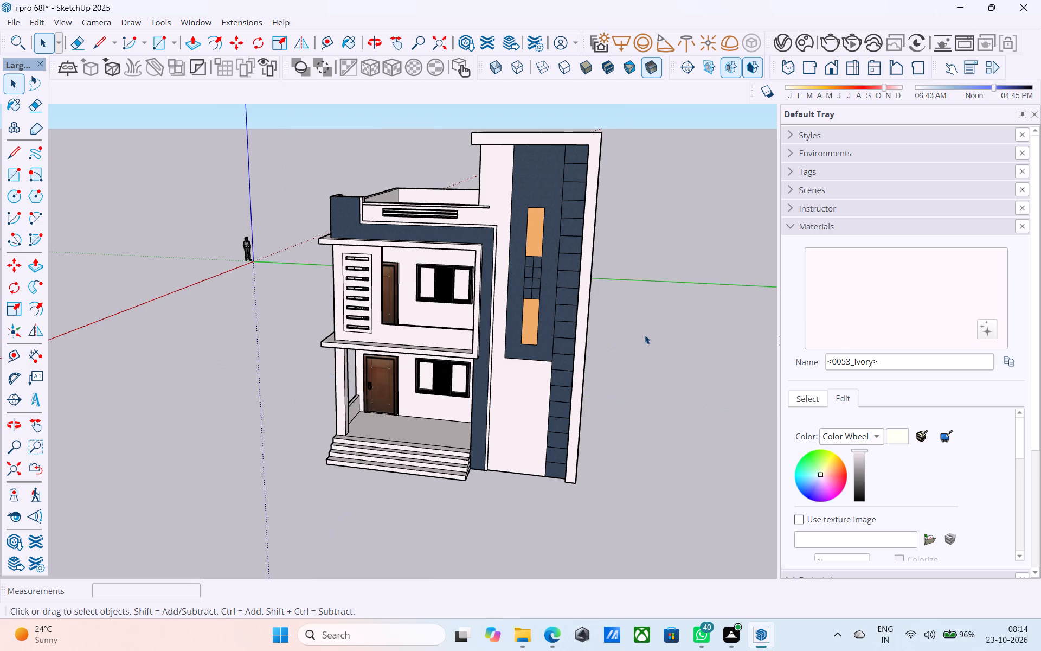
key("ctrl+s")
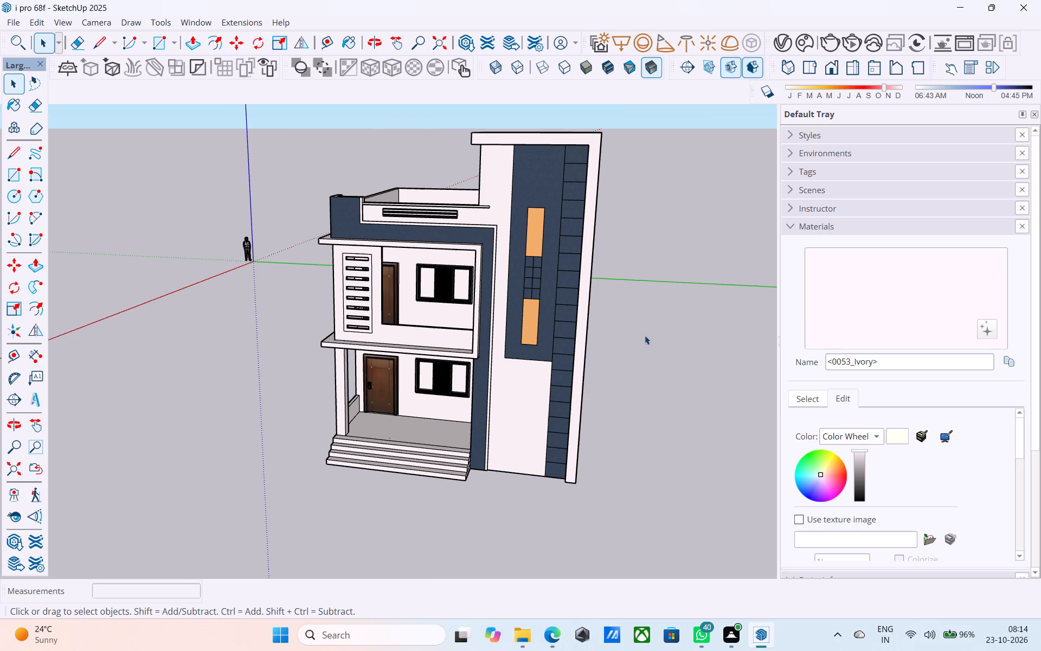